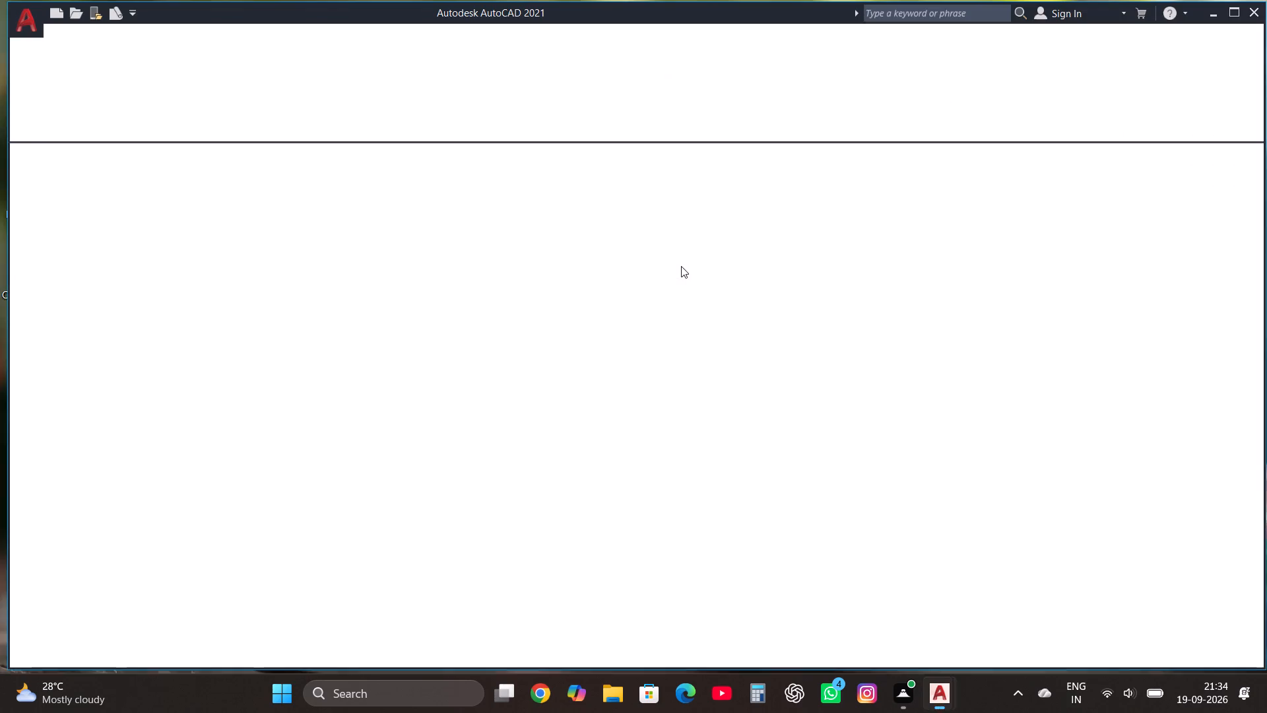
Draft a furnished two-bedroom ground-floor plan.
Start a new blank drawing.
{"action": "left_click", "coordinate": [831, 168]}
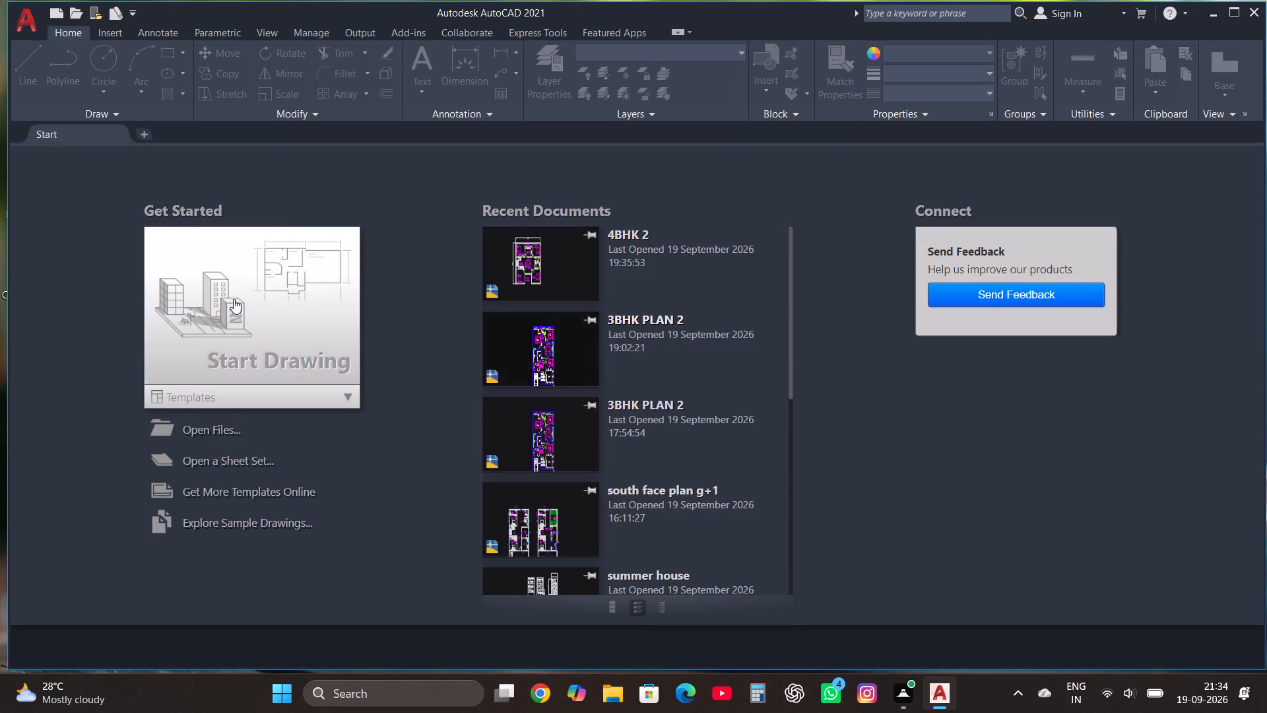
{"action": "left_click", "coordinate": [195, 294]}
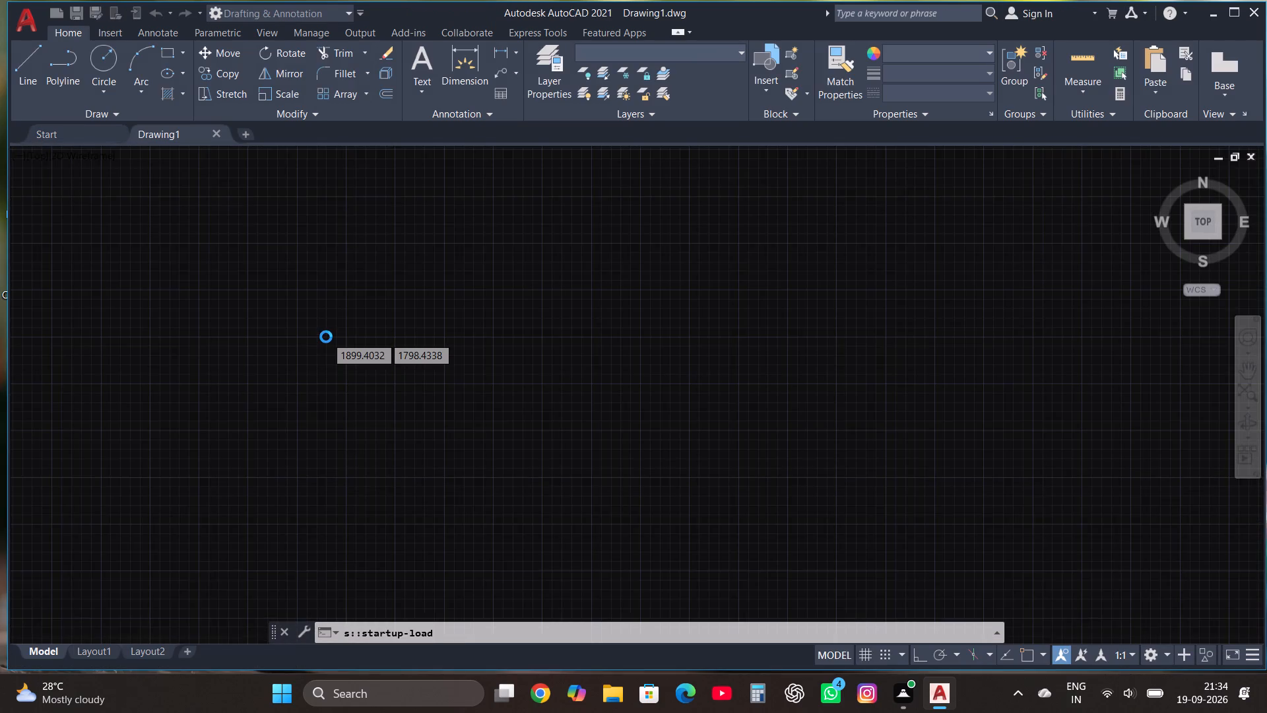
Open the program options and check the file saving and log file settings.
{"action": "type", "text": "options"}
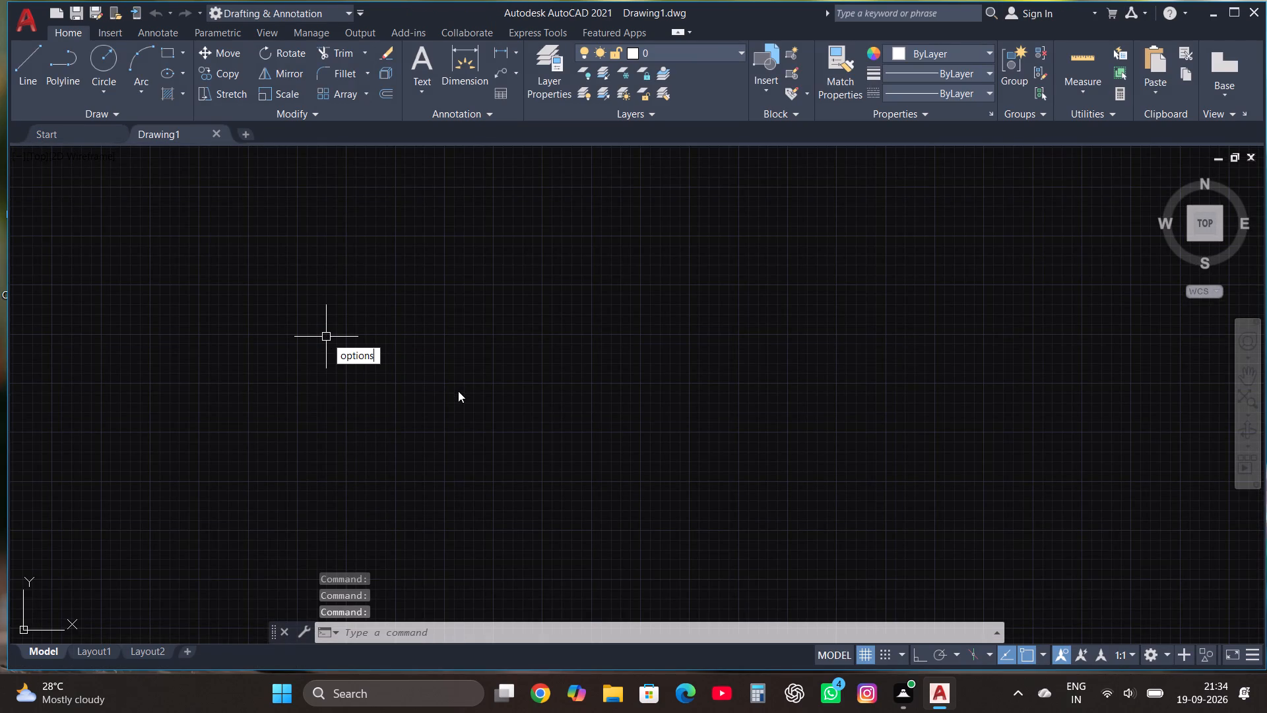
{"action": "key", "text": "Return"}
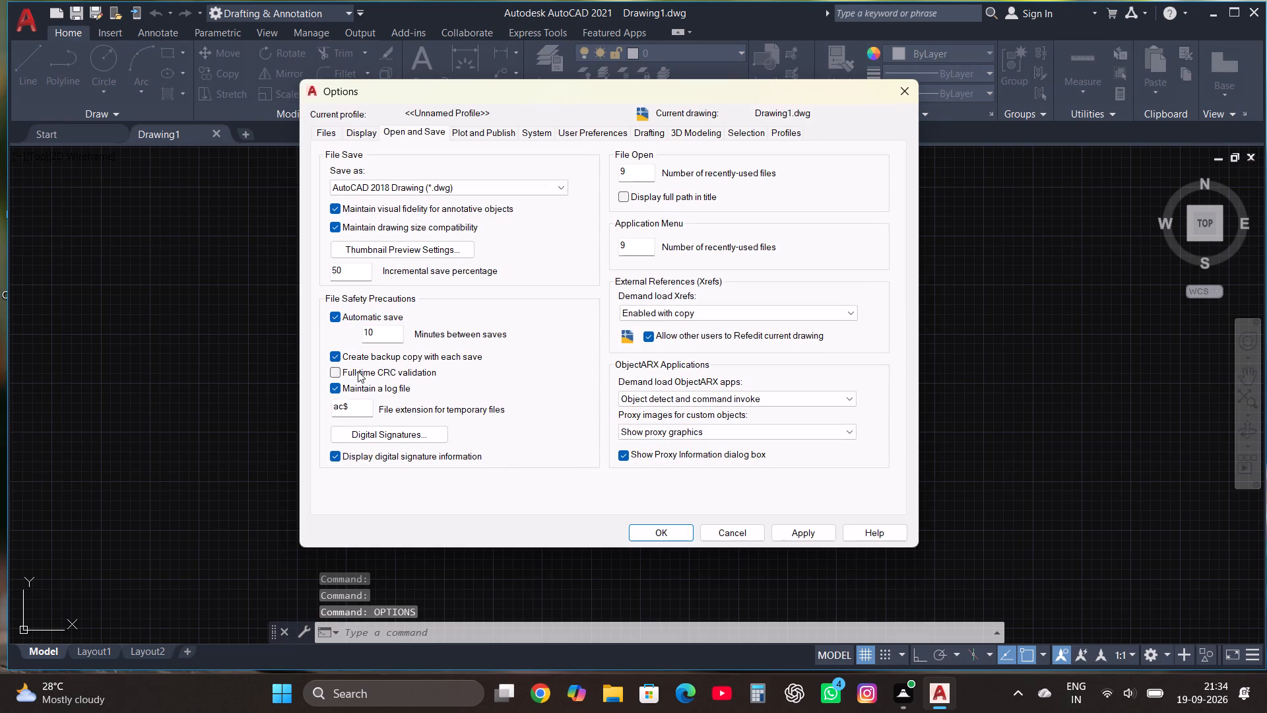
{"action": "left_click", "coordinate": [637, 537]}
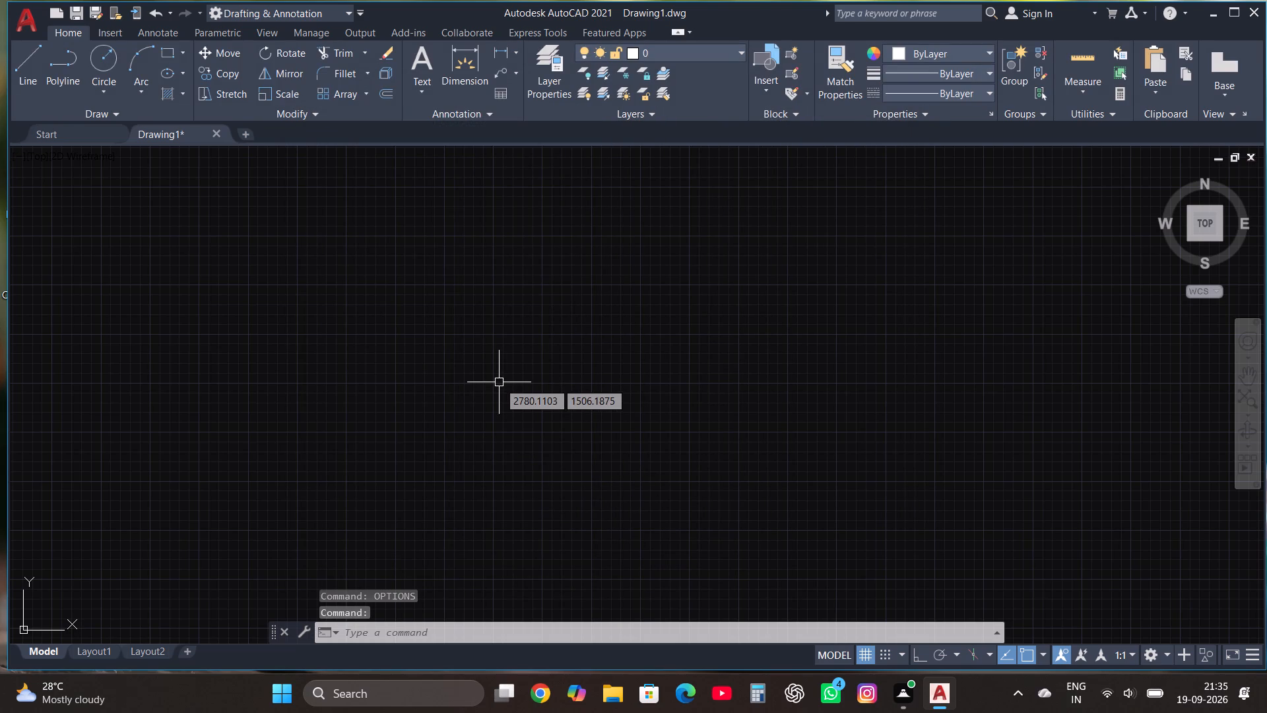
Turn on command logging with LOGFILEON.
{"action": "type", "text": "log"}
{"action": "key", "text": "f"}
{"action": "key", "text": "i"}
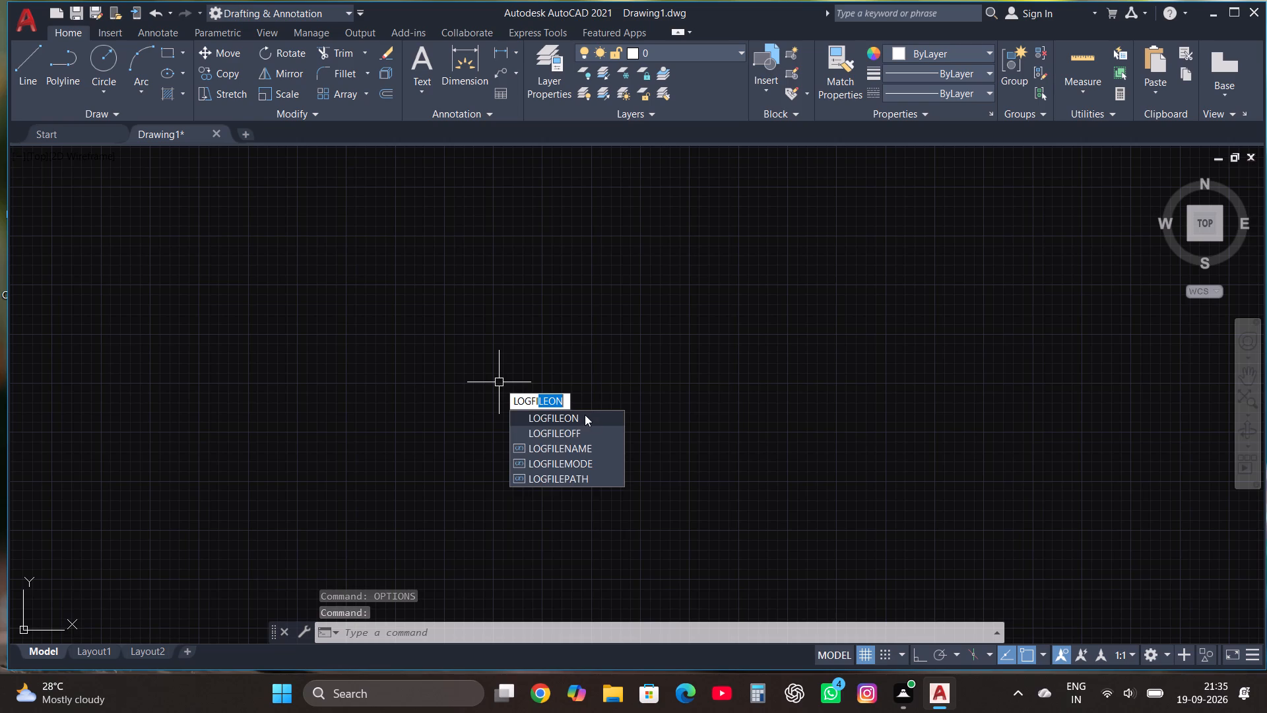
{"action": "left_click", "coordinate": [589, 417]}
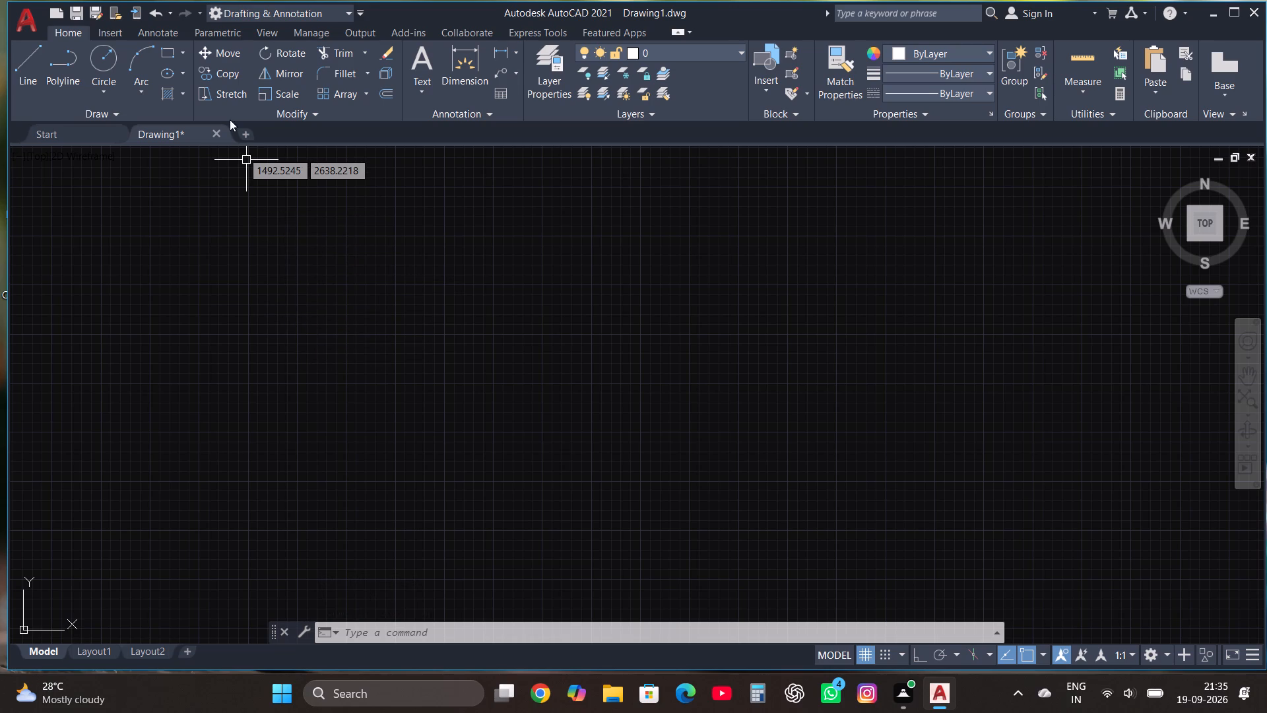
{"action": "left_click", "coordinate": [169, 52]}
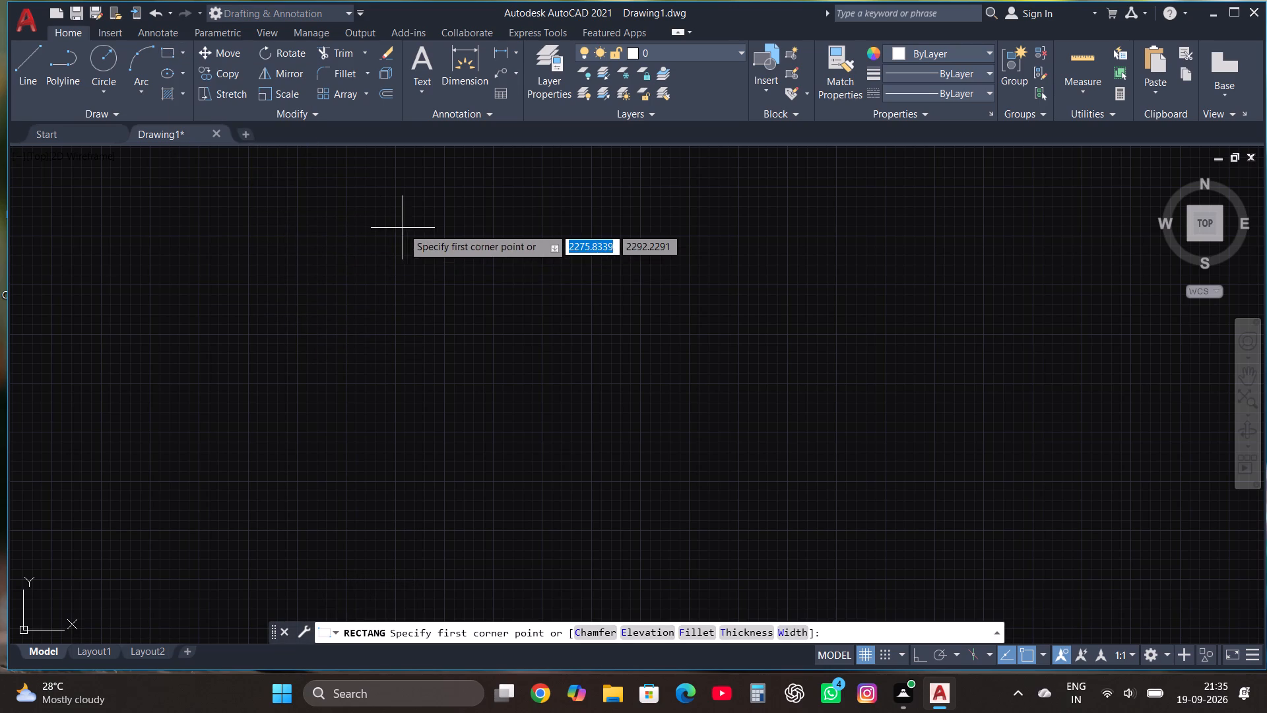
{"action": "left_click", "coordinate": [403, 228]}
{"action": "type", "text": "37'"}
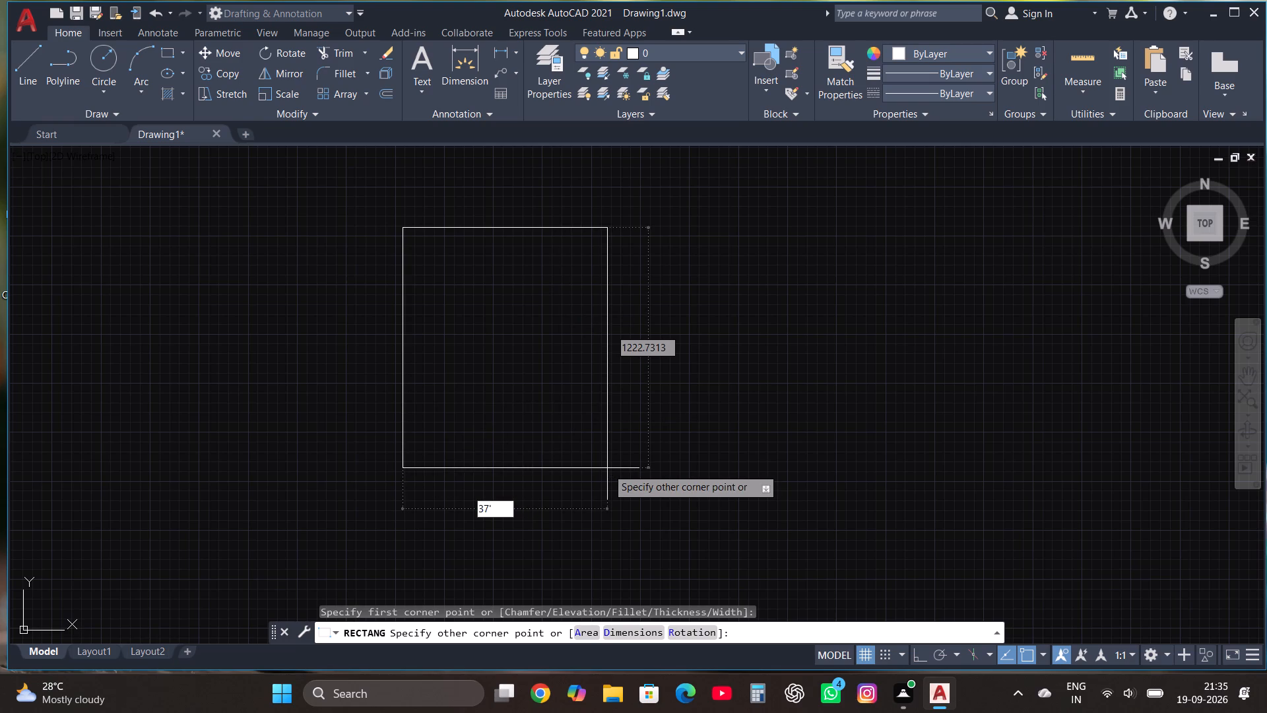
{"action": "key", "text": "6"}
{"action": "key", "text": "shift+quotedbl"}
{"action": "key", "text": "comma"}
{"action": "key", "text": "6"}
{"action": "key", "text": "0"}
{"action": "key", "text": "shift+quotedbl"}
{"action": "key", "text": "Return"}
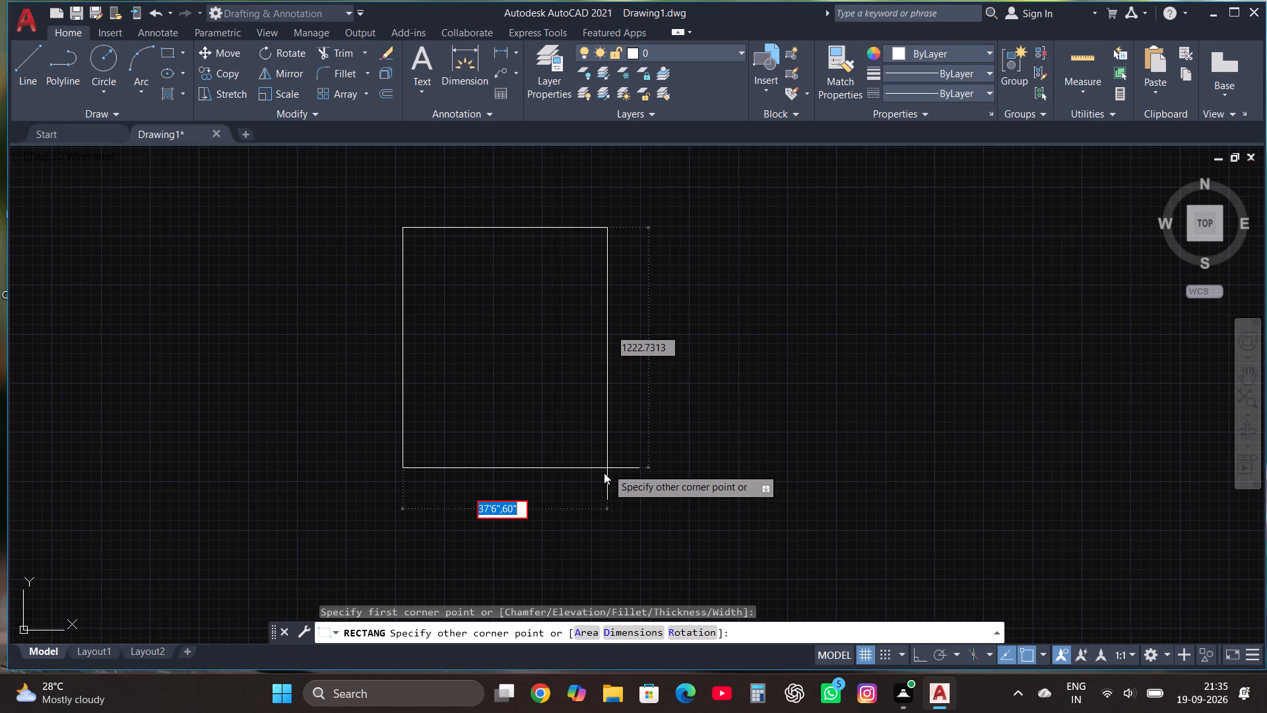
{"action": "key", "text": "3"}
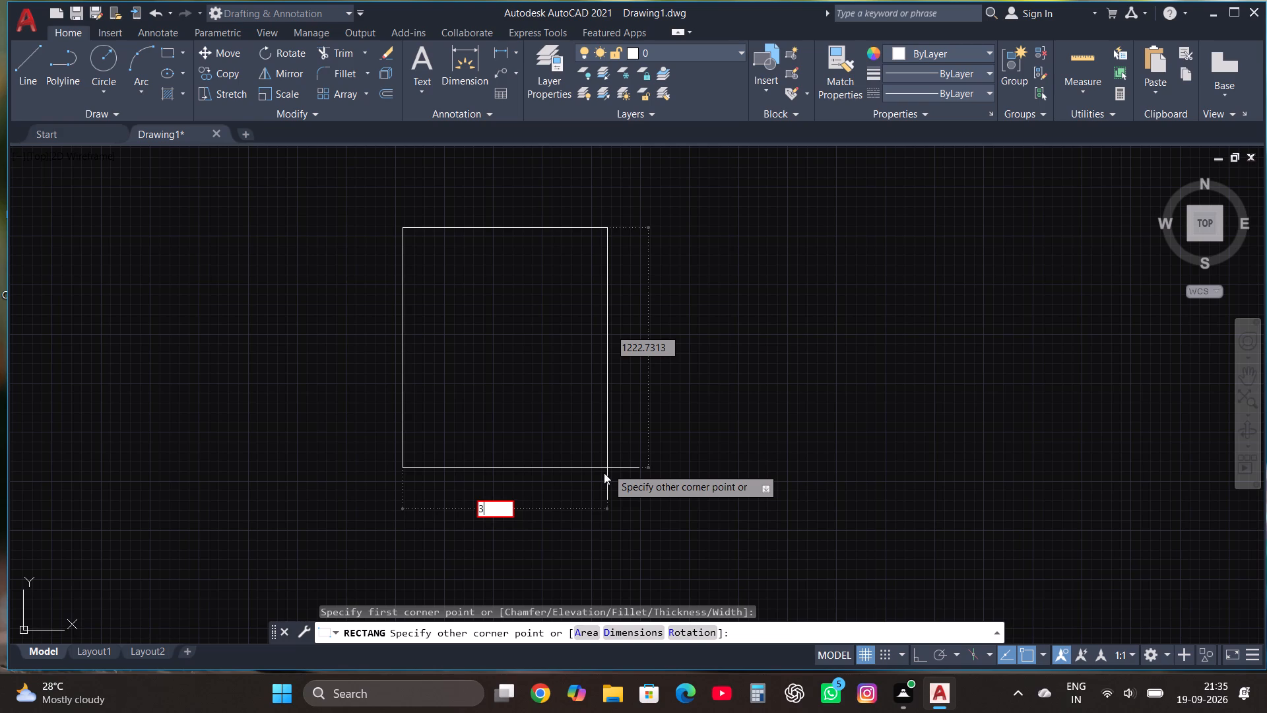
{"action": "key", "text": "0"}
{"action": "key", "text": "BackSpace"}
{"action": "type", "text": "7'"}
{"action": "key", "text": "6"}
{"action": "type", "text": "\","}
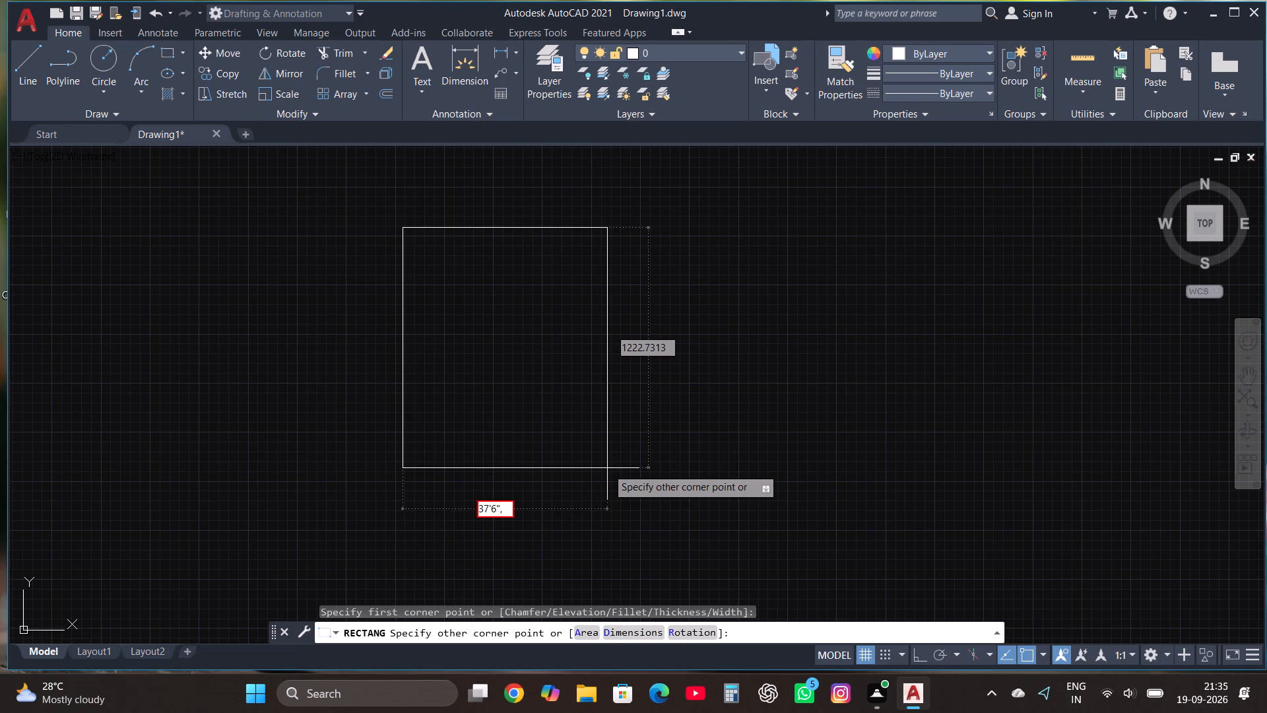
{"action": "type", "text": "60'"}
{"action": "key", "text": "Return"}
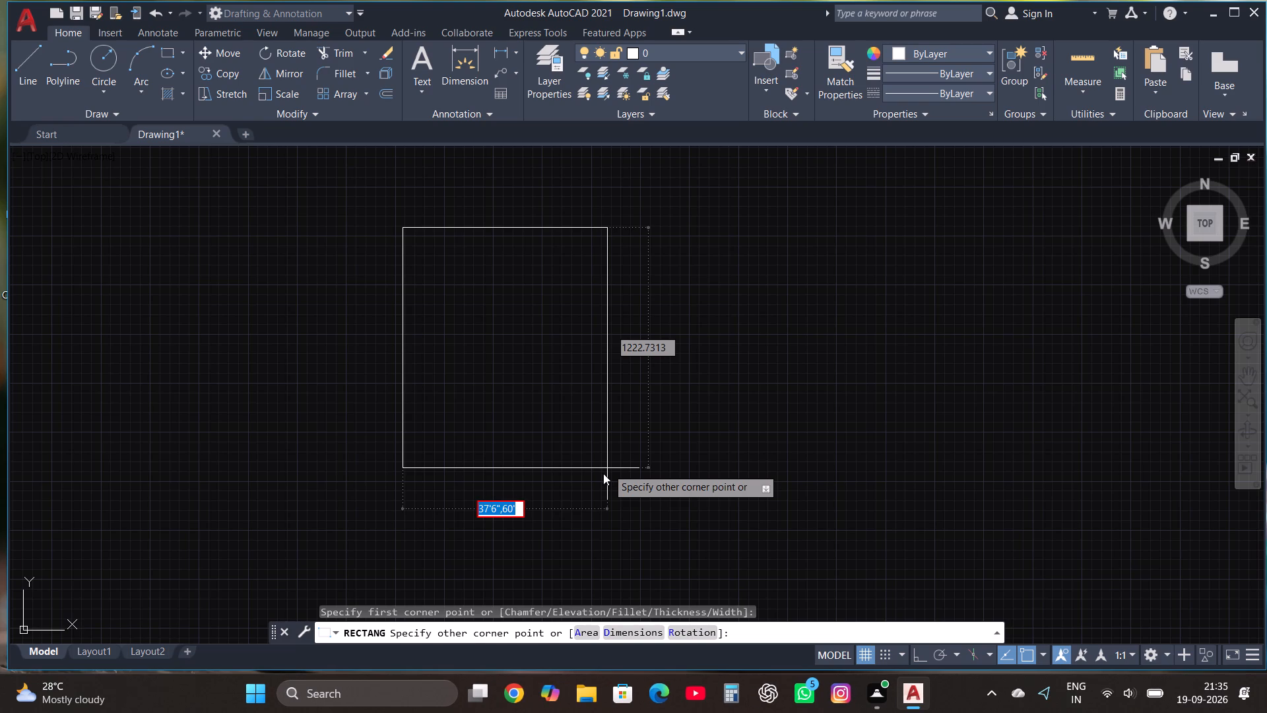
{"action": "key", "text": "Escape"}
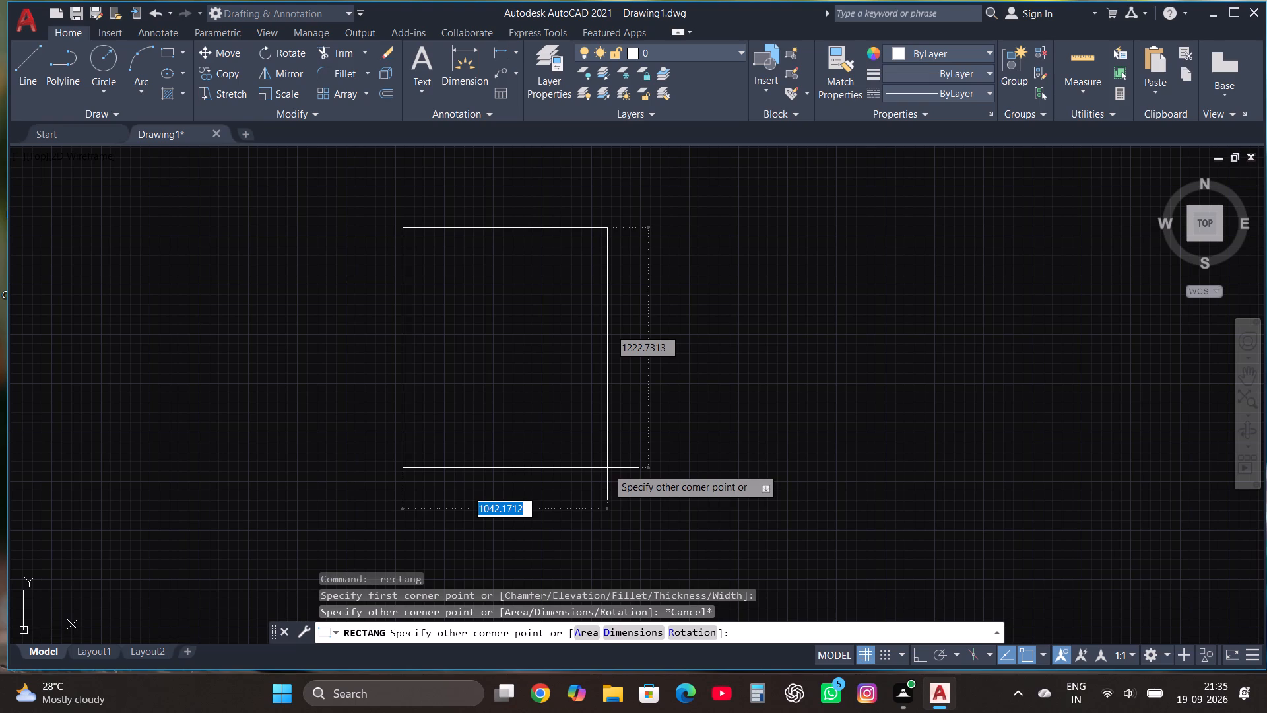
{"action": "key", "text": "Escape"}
Configure the drawing units to Architectural length with 0'-0" precision and Inches as the insertion scale.
{"action": "type", "text": "un"}
{"action": "key", "text": "Return"}
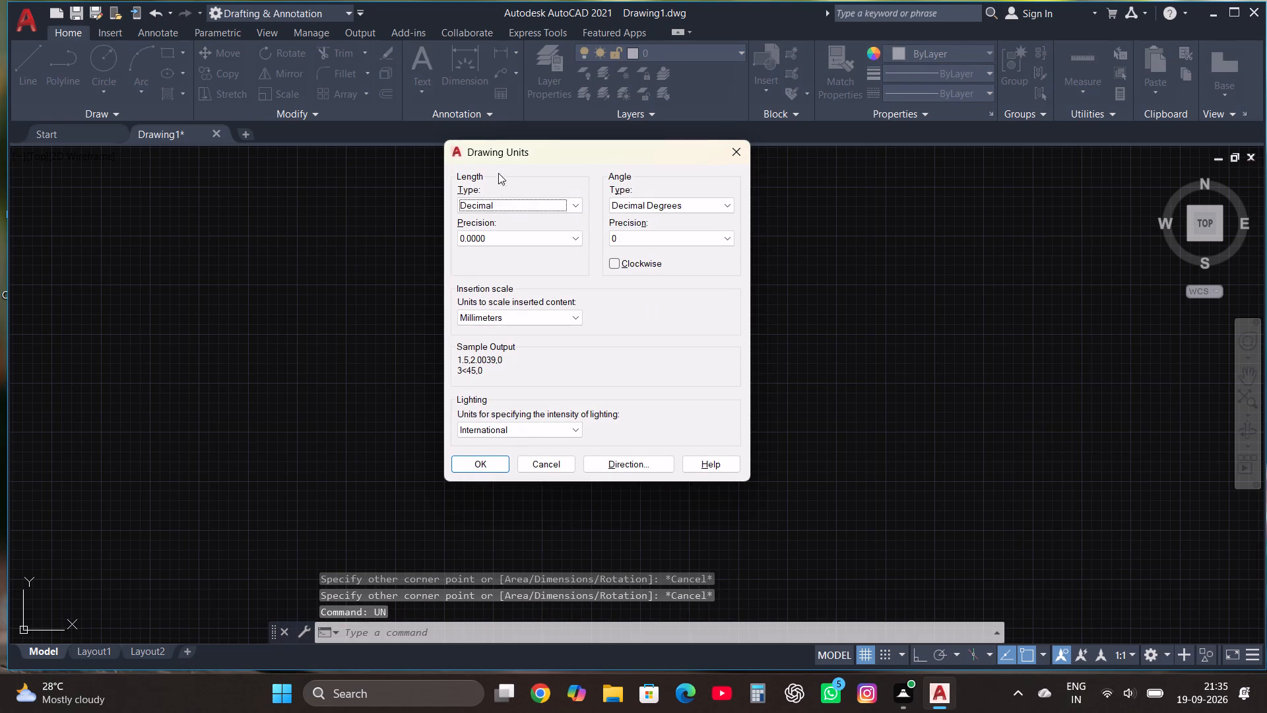
{"action": "left_click", "coordinate": [507, 205]}
{"action": "left_click", "coordinate": [519, 219]}
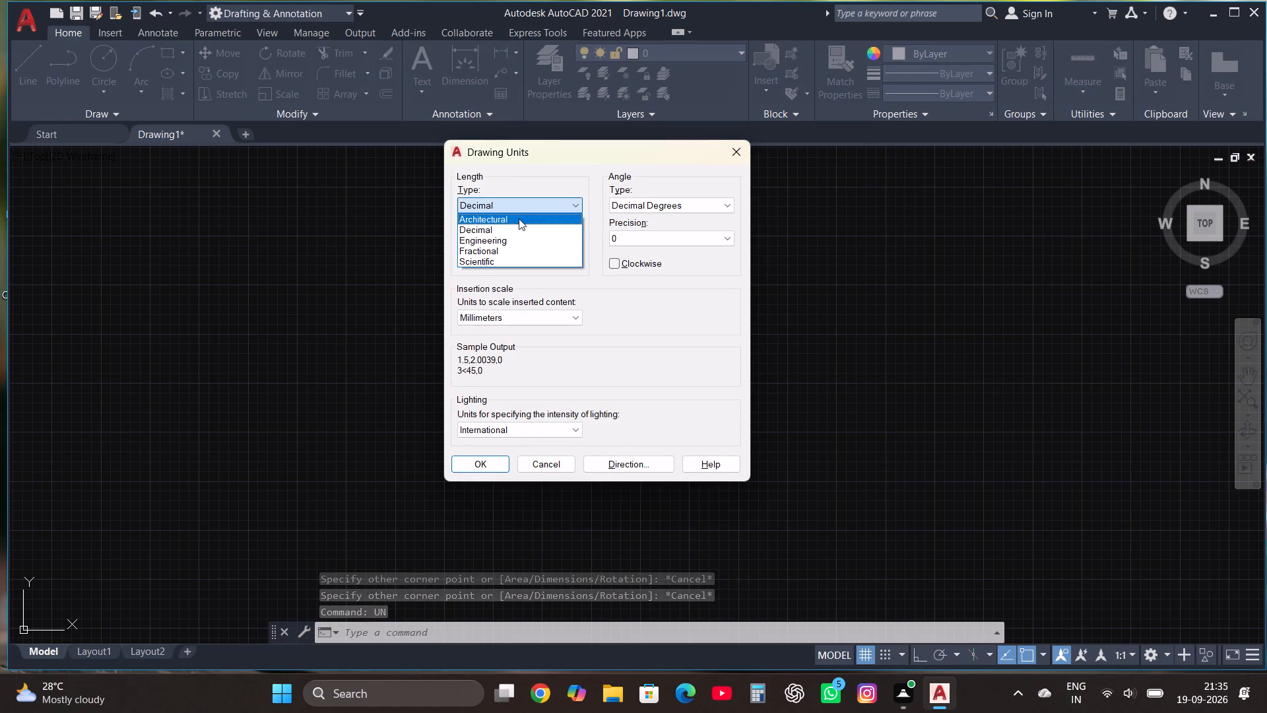
{"action": "left_click", "coordinate": [511, 238]}
{"action": "left_click", "coordinate": [503, 256]}
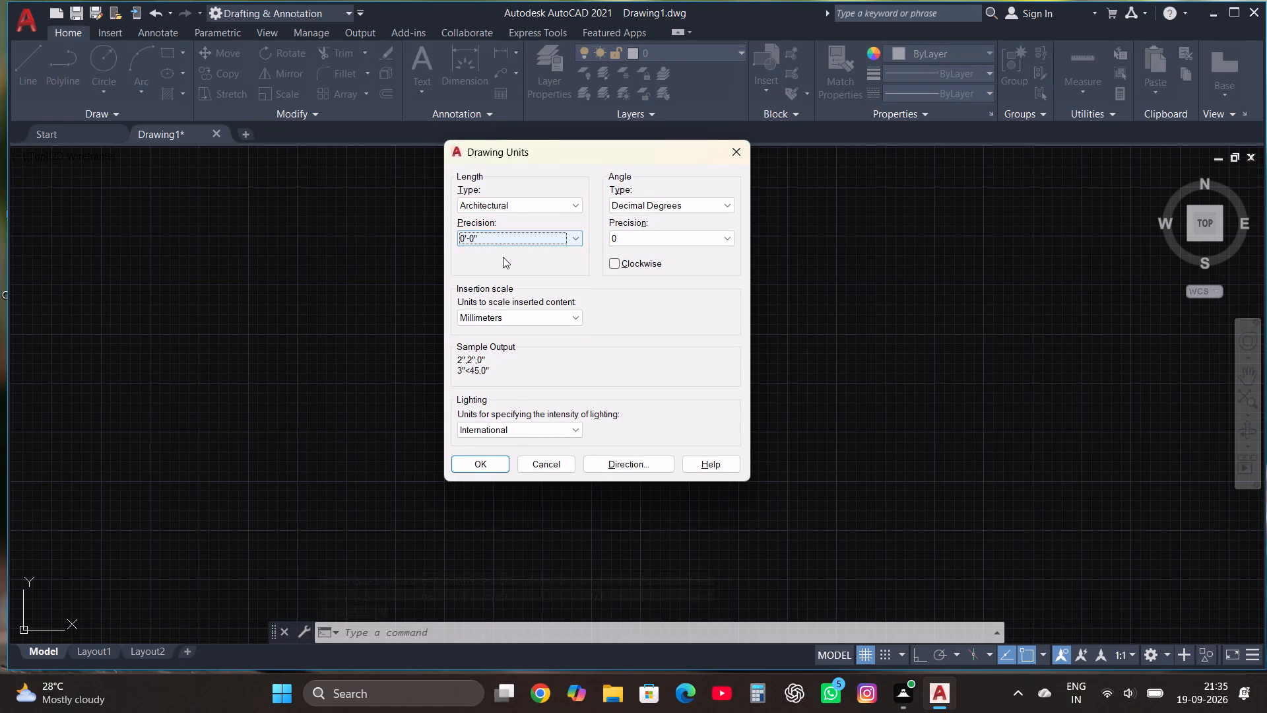
{"action": "left_click", "coordinate": [500, 322]}
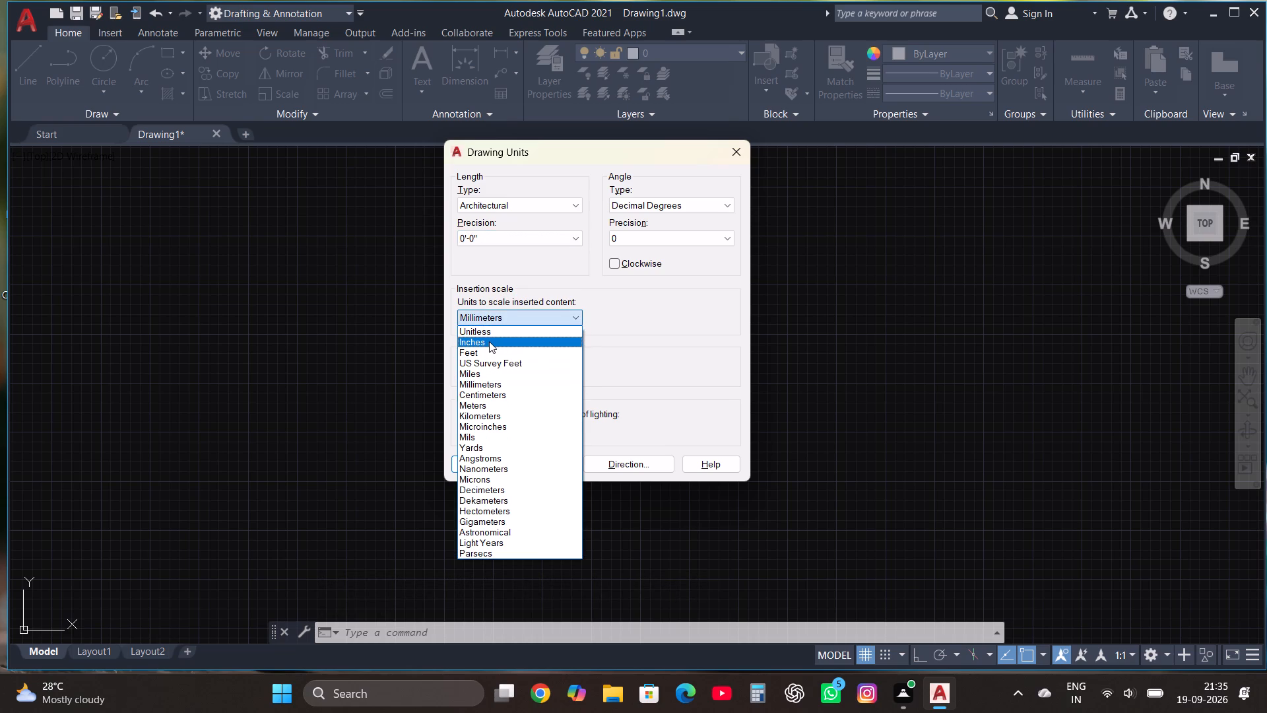
{"action": "left_click", "coordinate": [489, 341]}
{"action": "left_click", "coordinate": [477, 467]}
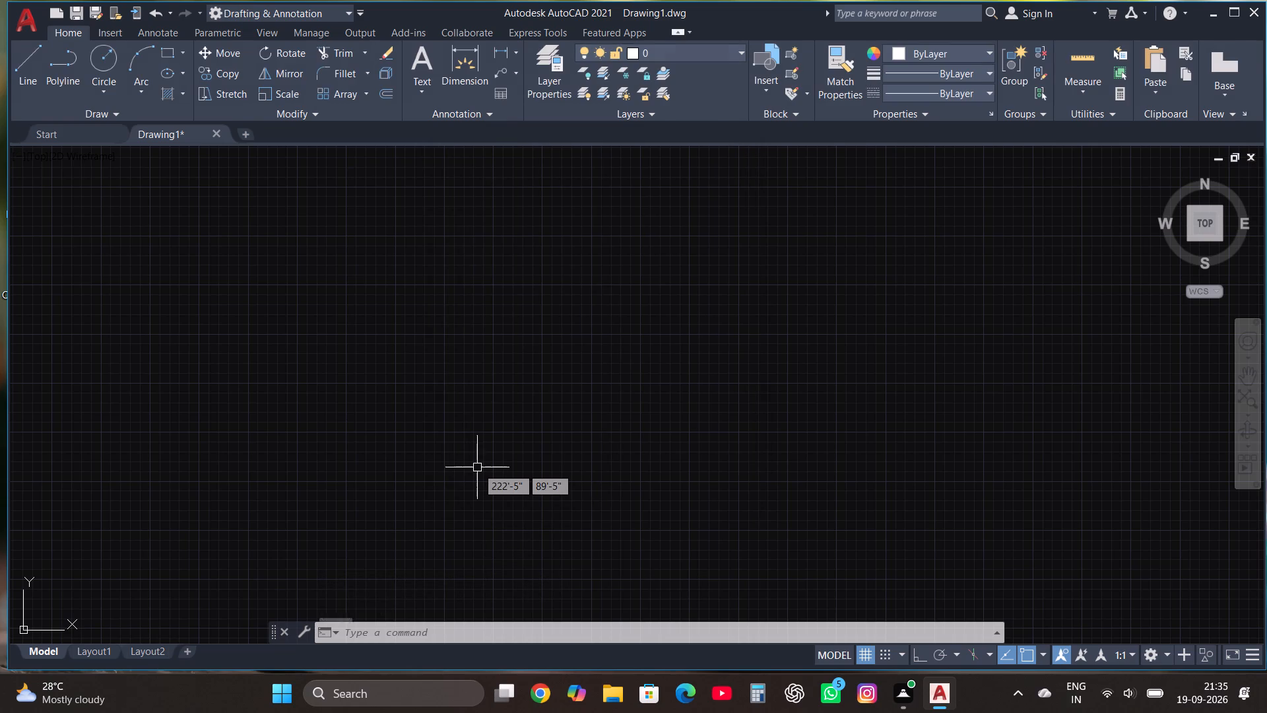
Modify the ISO-25 dimension style's primary units to Architectural format with 0'-0" precision.
{"action": "type", "text": "dimsty"}
{"action": "left_click", "coordinate": [544, 508]}
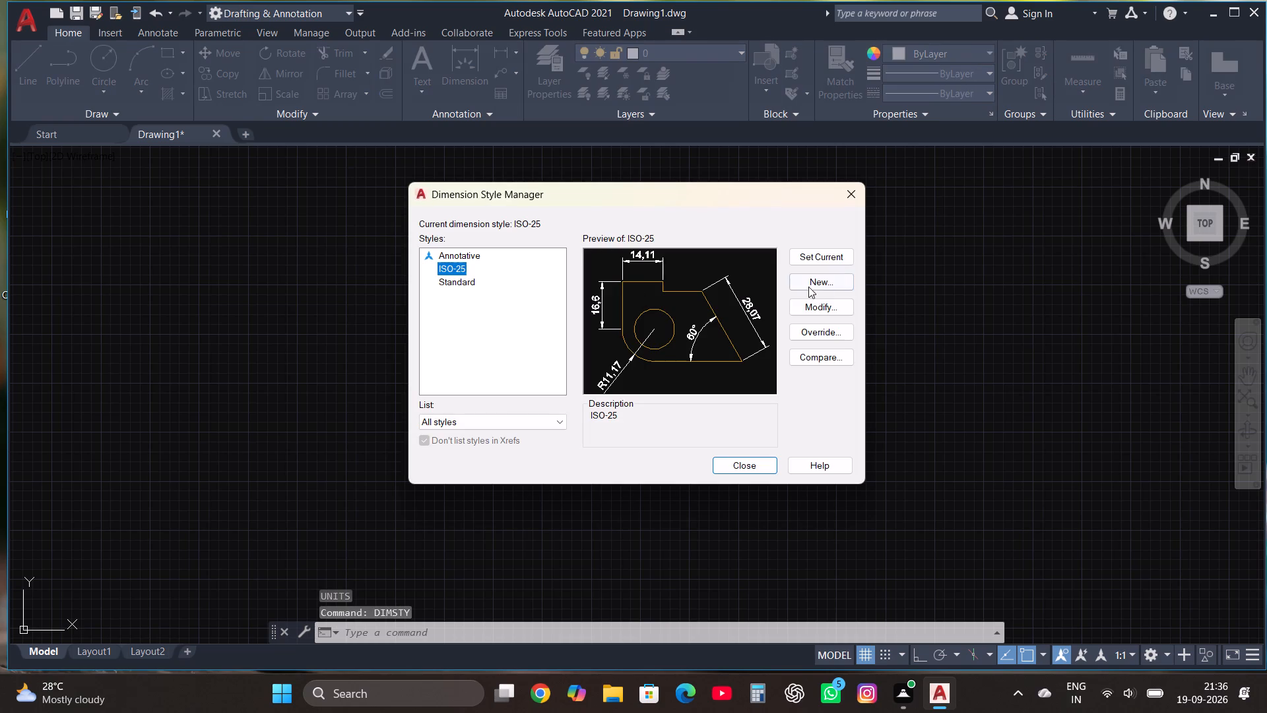
{"action": "left_click", "coordinate": [814, 306]}
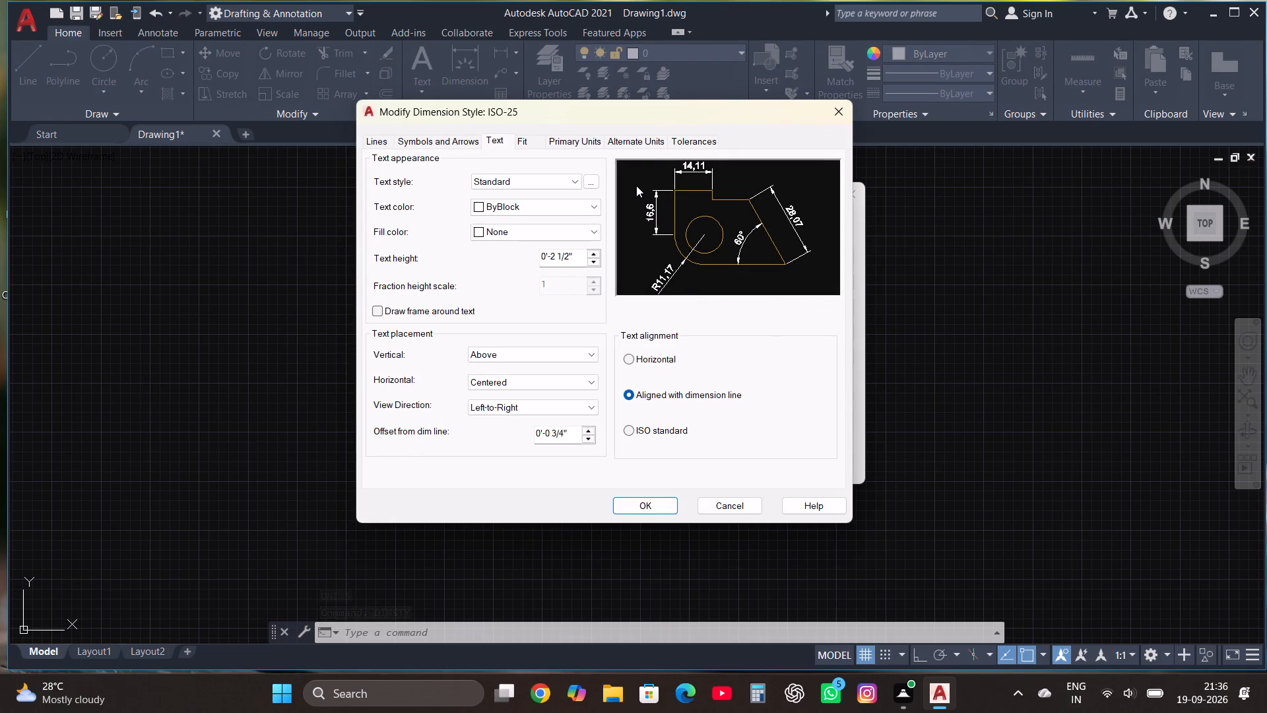
{"action": "left_click", "coordinate": [566, 144]}
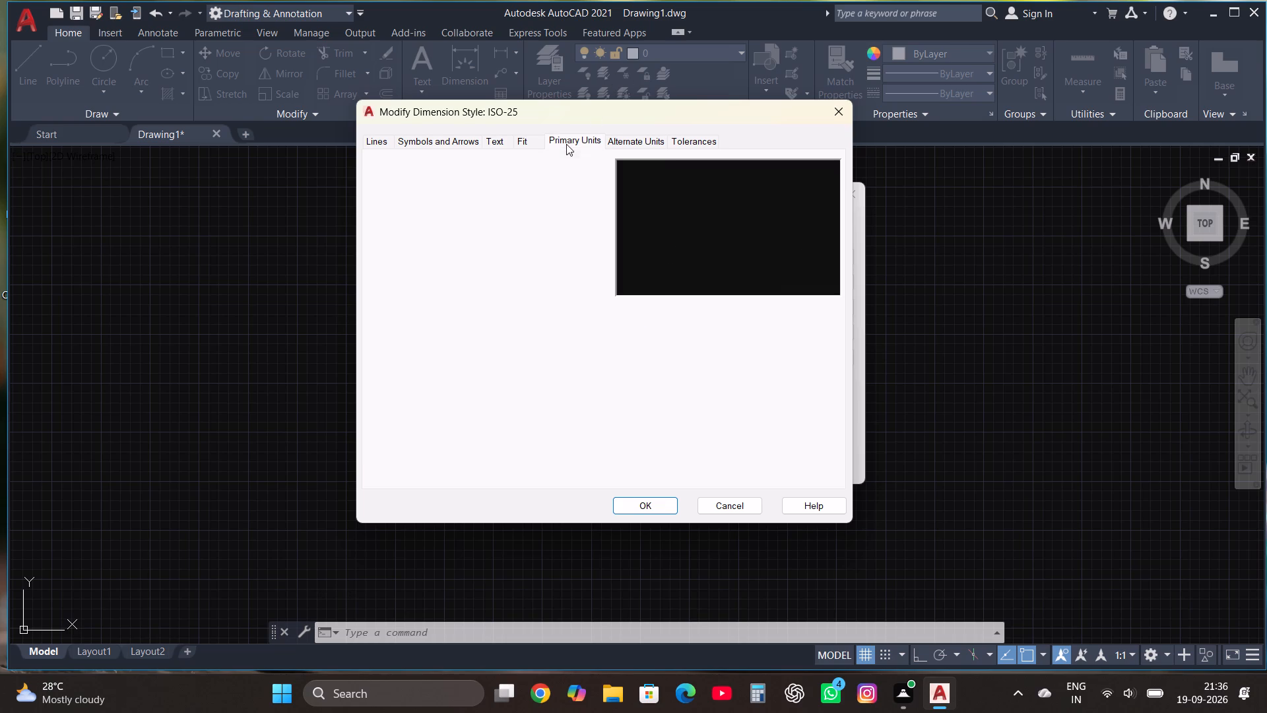
{"action": "left_click", "coordinate": [523, 168]}
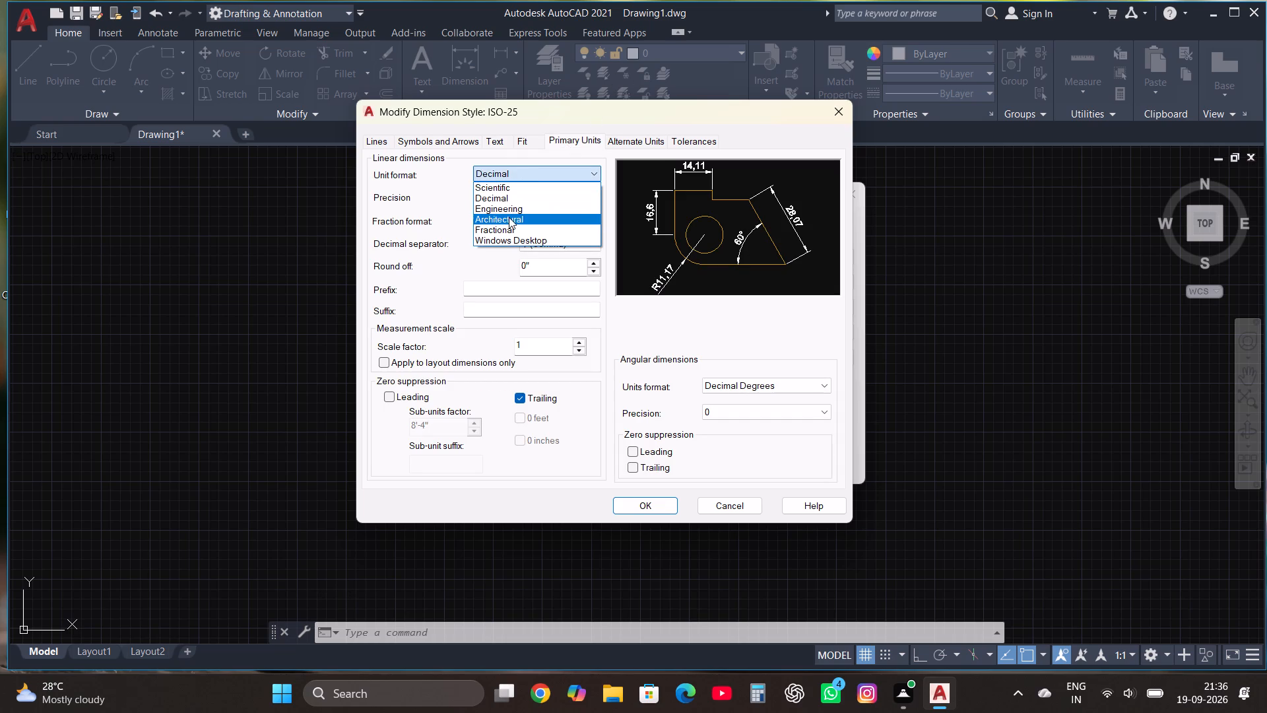
{"action": "left_click", "coordinate": [509, 221]}
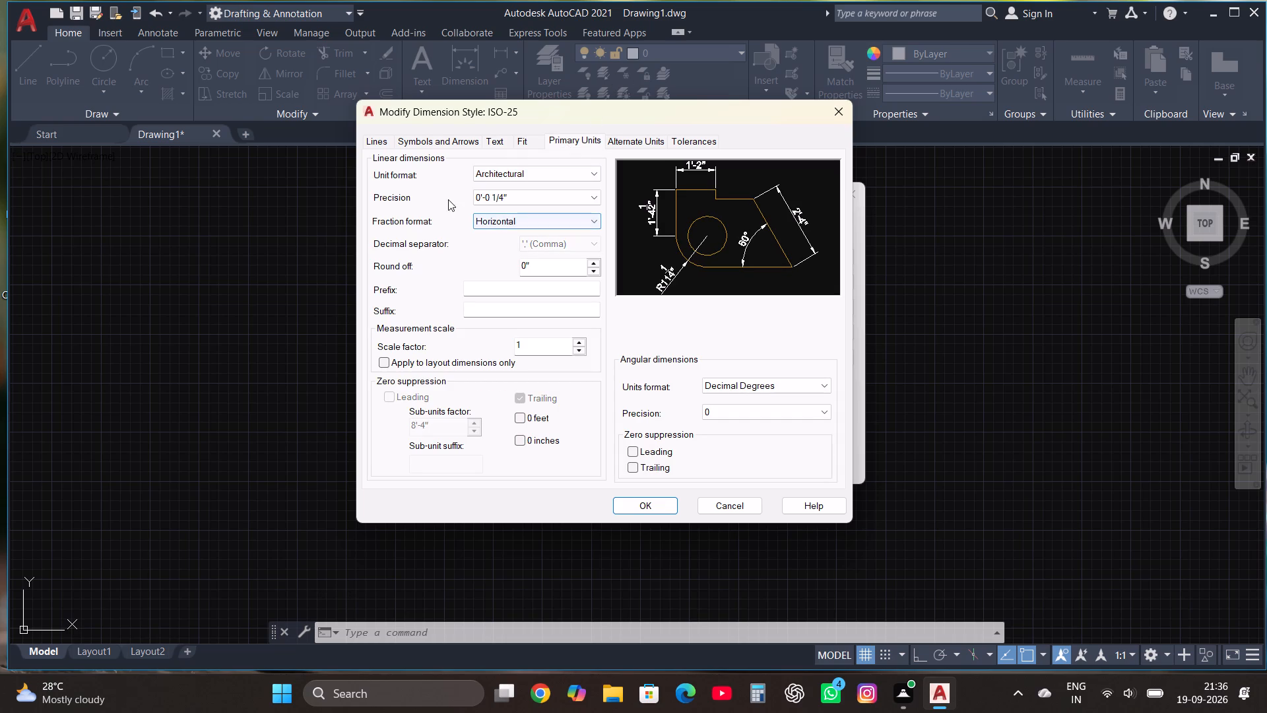
{"action": "left_click", "coordinate": [512, 196]}
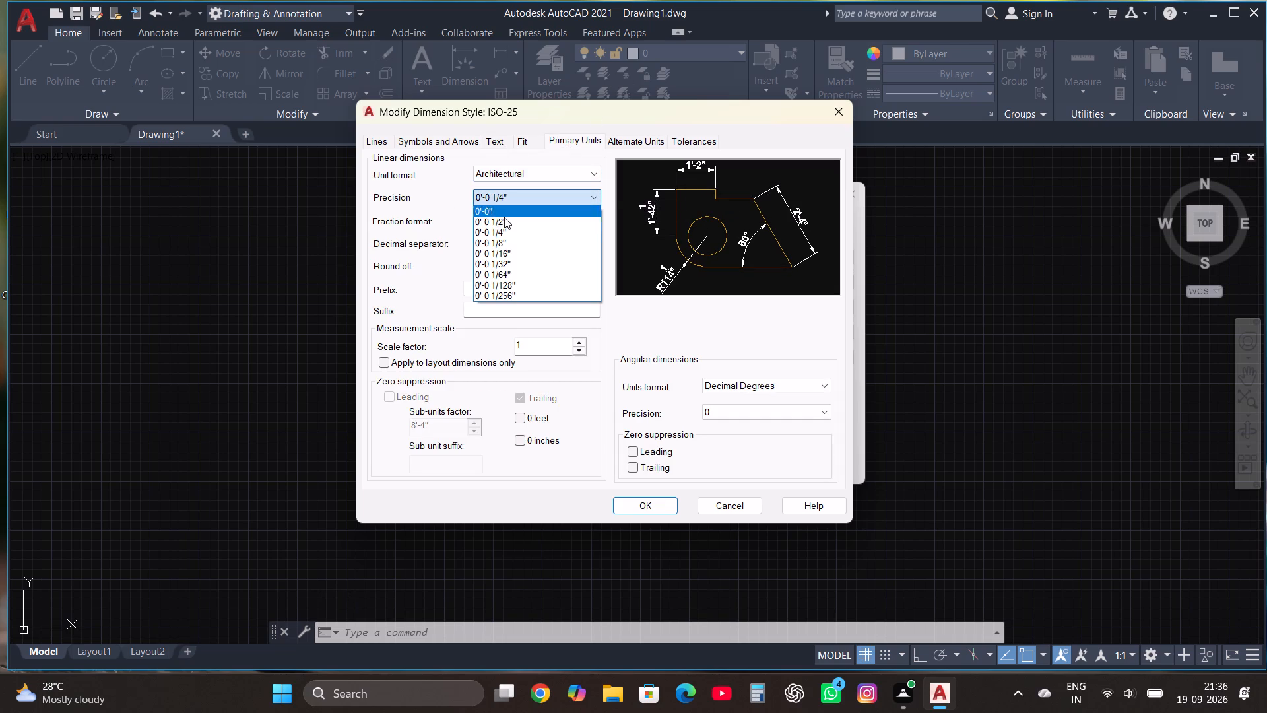
{"action": "left_click", "coordinate": [500, 208]}
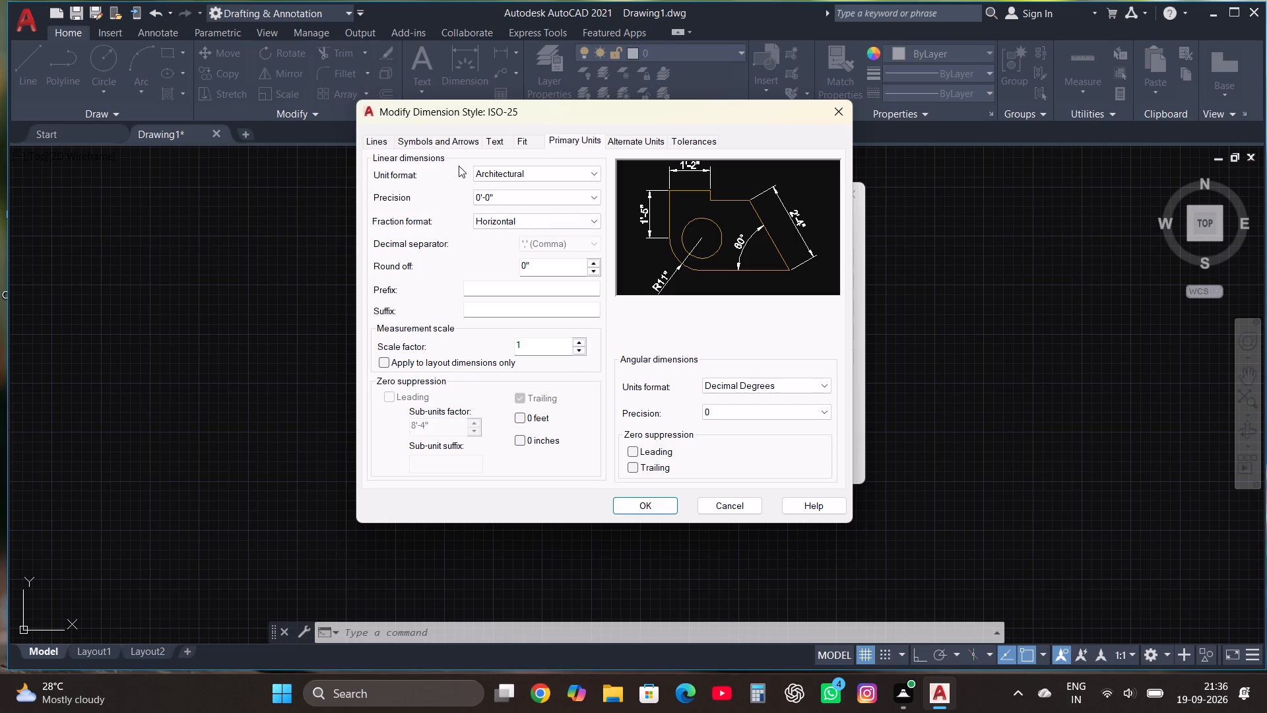
Set the ISO-25 dimension text height to 1' and make the style current.
{"action": "left_click", "coordinate": [486, 143]}
{"action": "left_click_drag", "start_coordinate": [575, 252], "coordinate": [523, 252]}
{"action": "type", "text": "1'"}
{"action": "key", "text": "Return"}
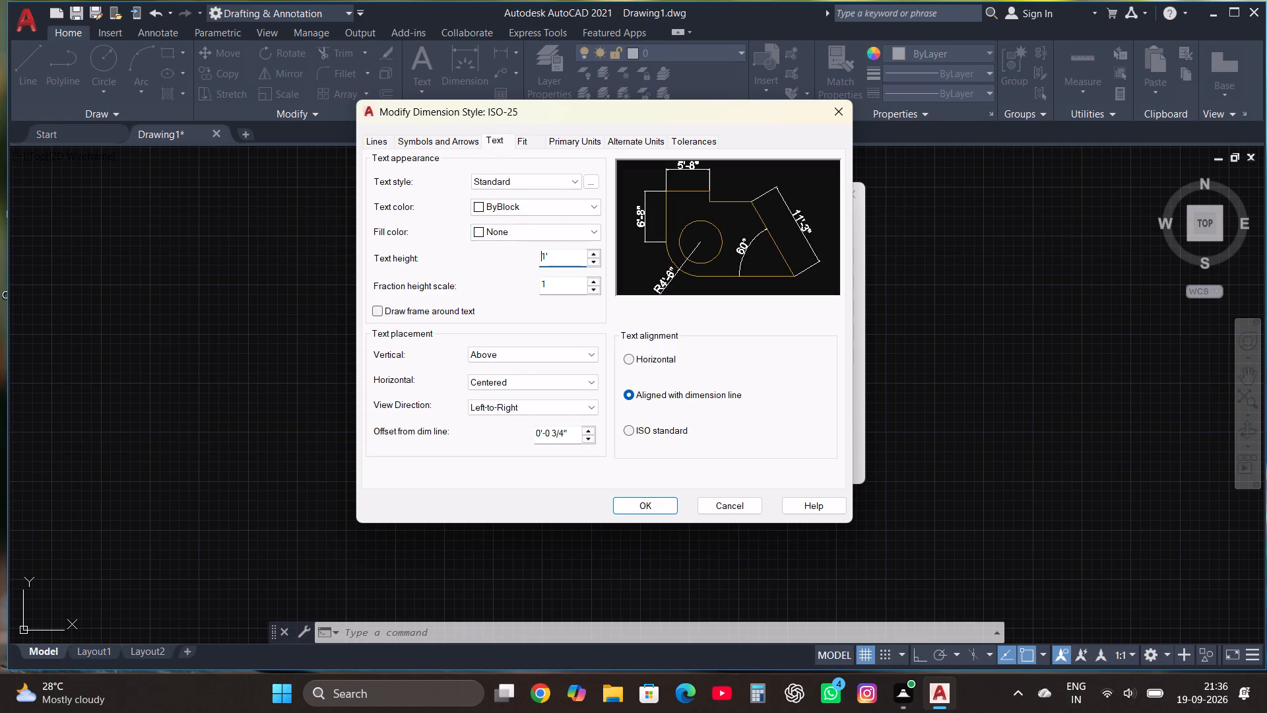
{"action": "left_click", "coordinate": [657, 514]}
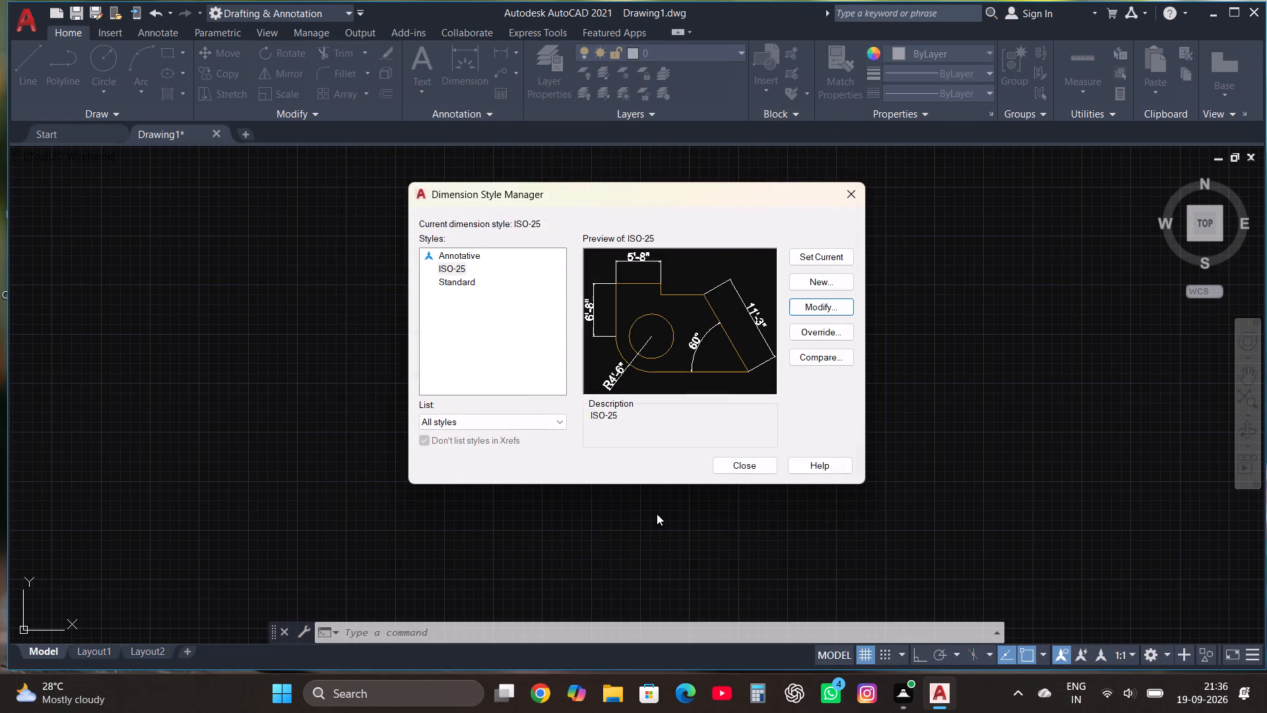
{"action": "left_click", "coordinate": [815, 261]}
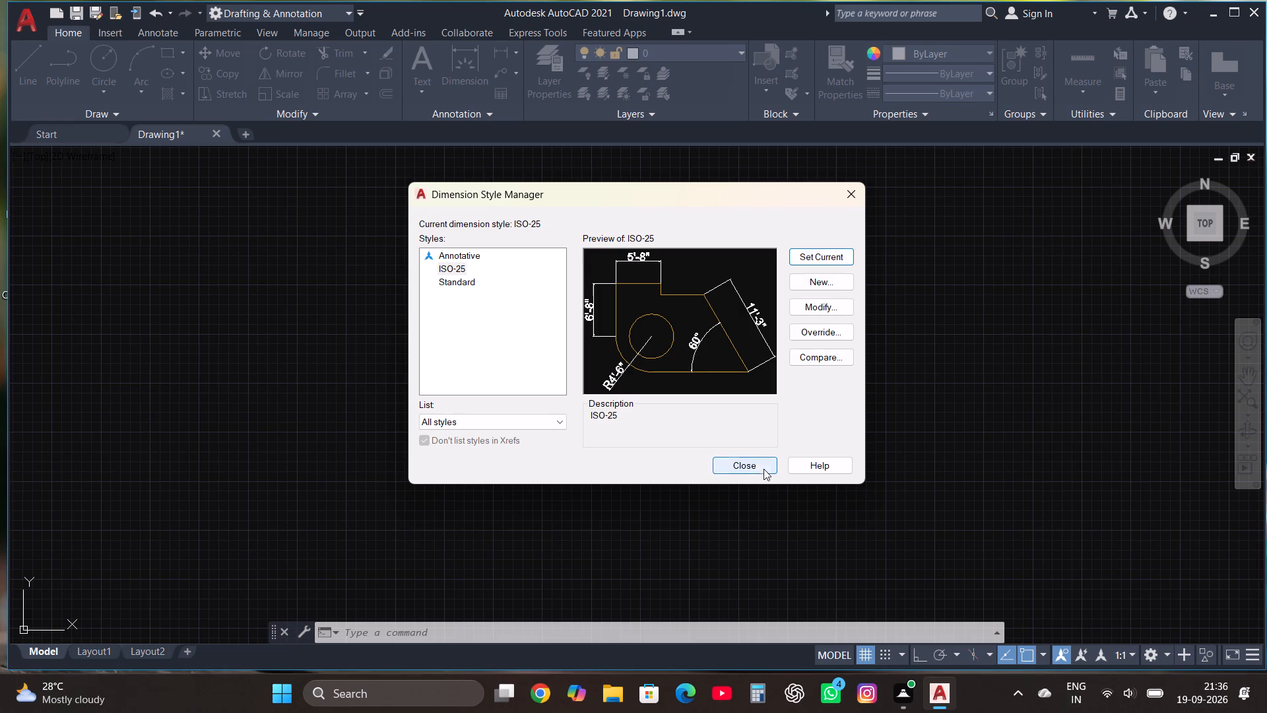
{"action": "left_click", "coordinate": [760, 465]}
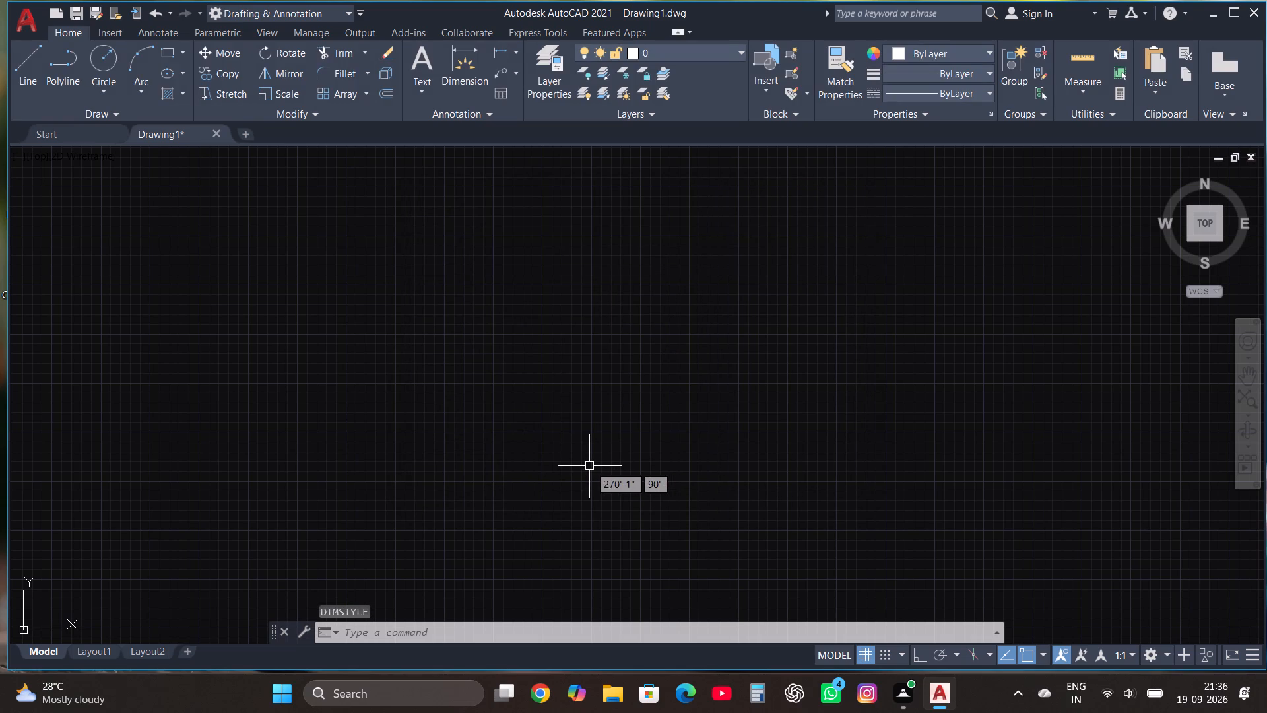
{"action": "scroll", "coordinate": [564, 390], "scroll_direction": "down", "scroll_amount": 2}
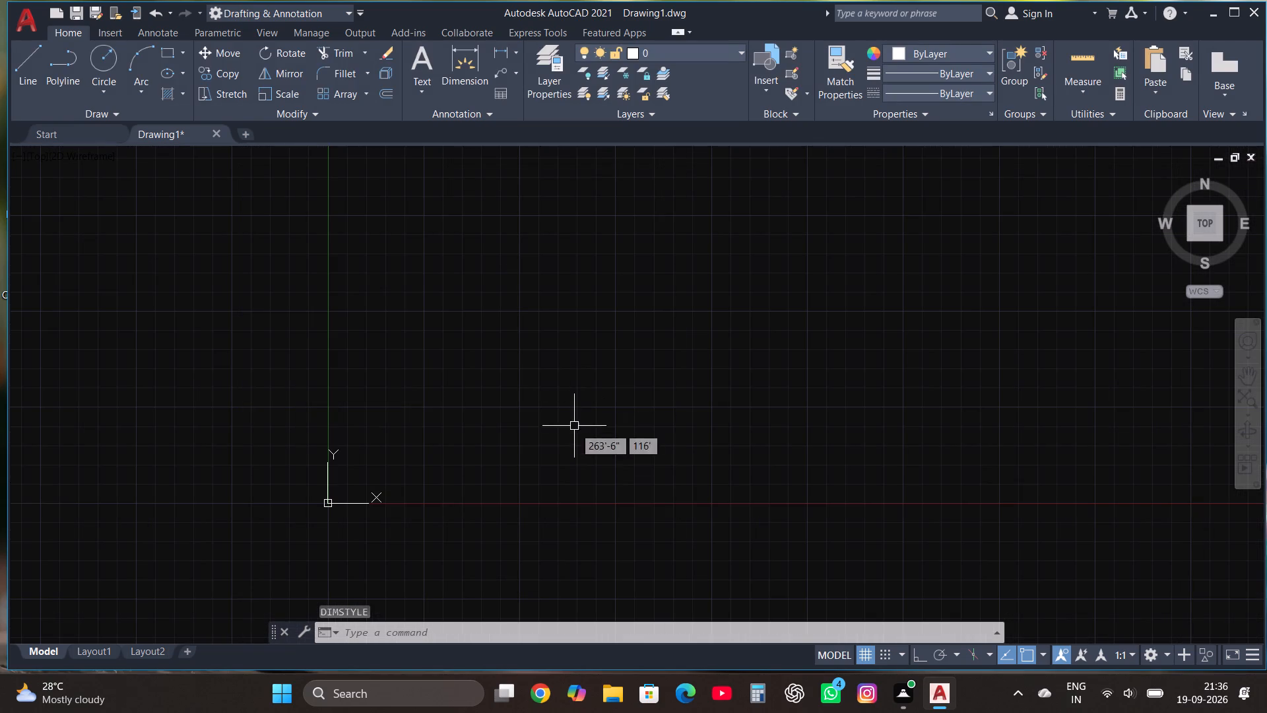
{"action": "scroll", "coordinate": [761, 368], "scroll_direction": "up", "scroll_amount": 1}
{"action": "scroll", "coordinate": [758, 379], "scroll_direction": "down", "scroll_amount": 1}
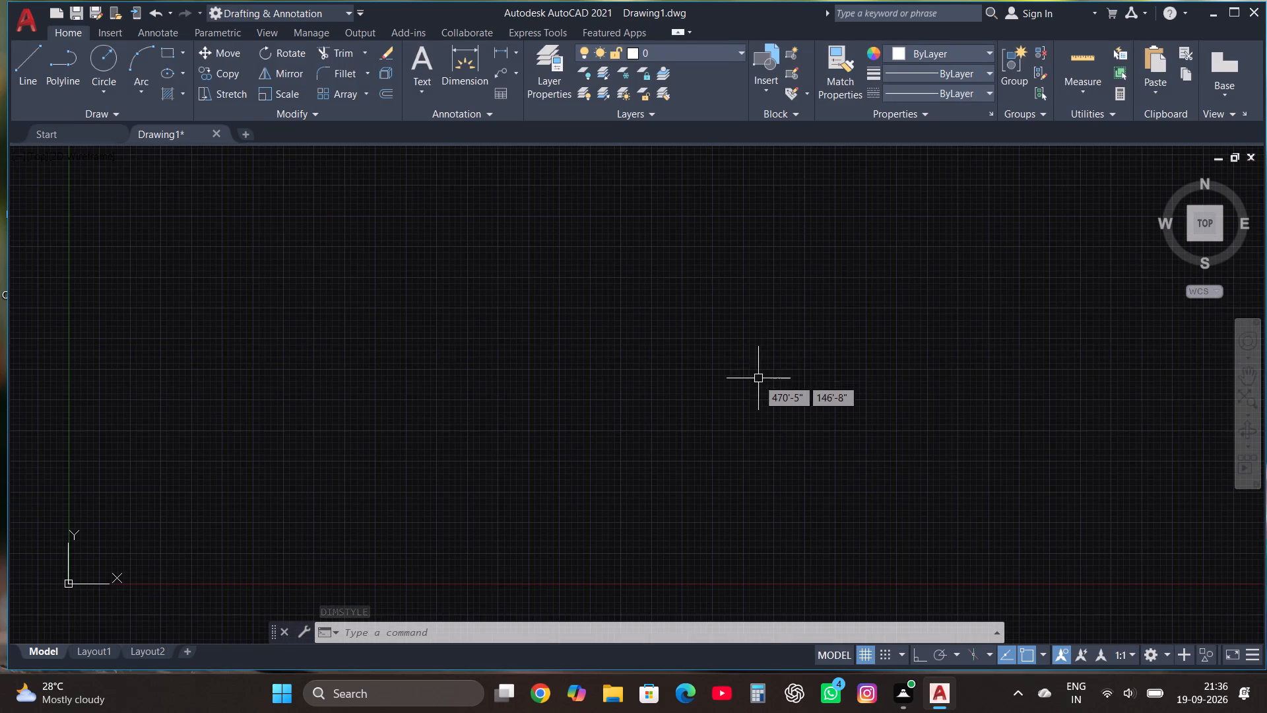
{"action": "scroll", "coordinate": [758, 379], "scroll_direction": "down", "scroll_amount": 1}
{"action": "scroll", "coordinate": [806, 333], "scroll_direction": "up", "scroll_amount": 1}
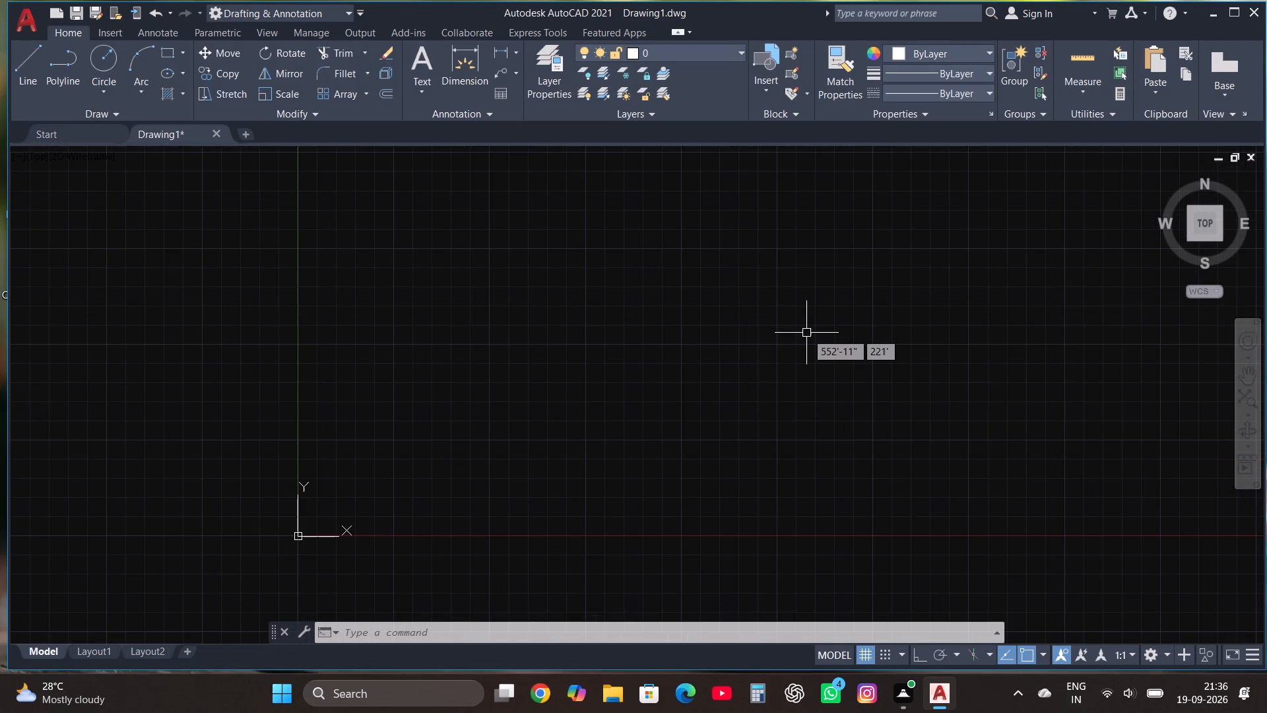
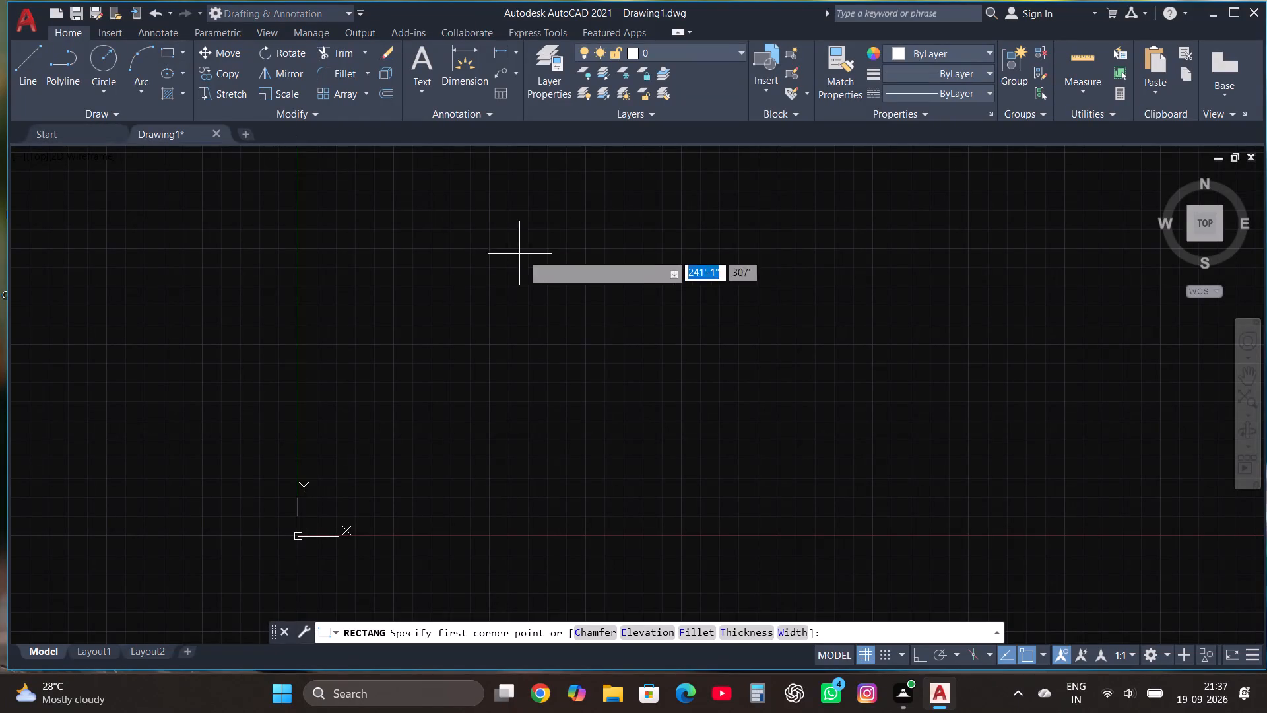
Draw the plan's outline as a rectangle 37'6" wide by 60' high in the open area above and beyond the origin.
{"action": "left_click", "coordinate": [546, 236]}
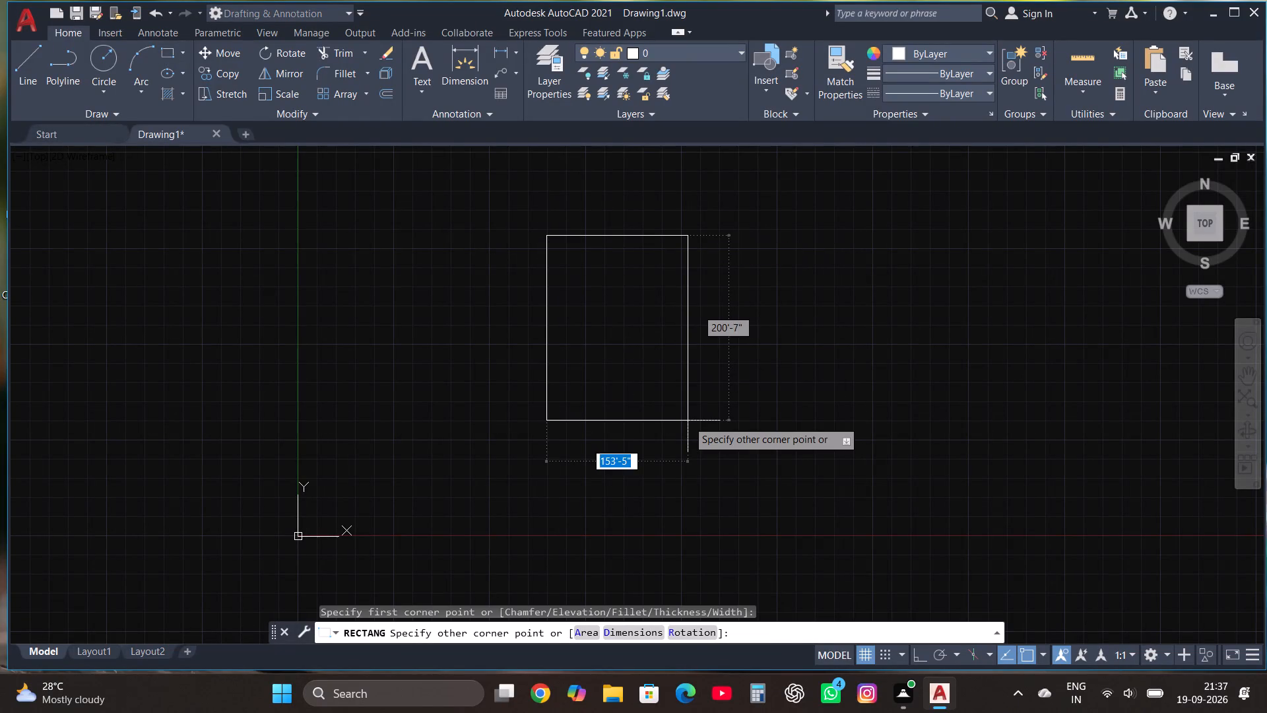
{"action": "type", "text": "37'"}
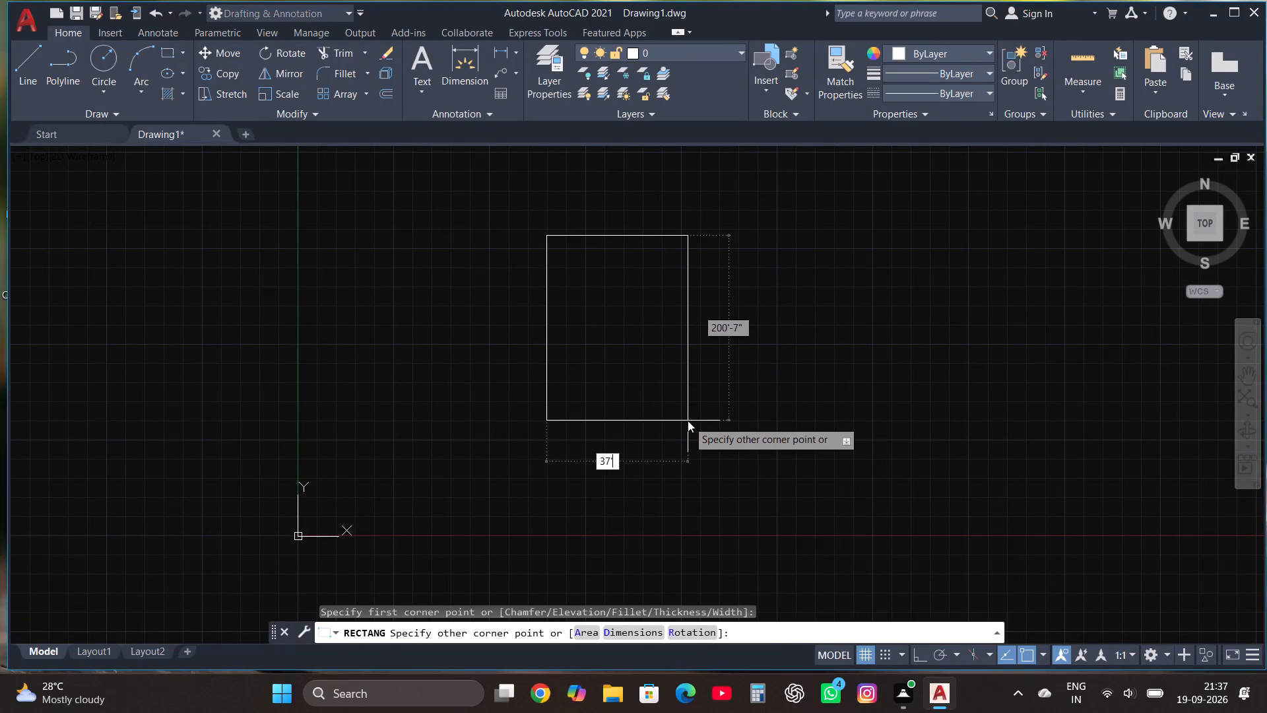
{"action": "type", "text": "6\""}
{"action": "key", "text": "comma"}
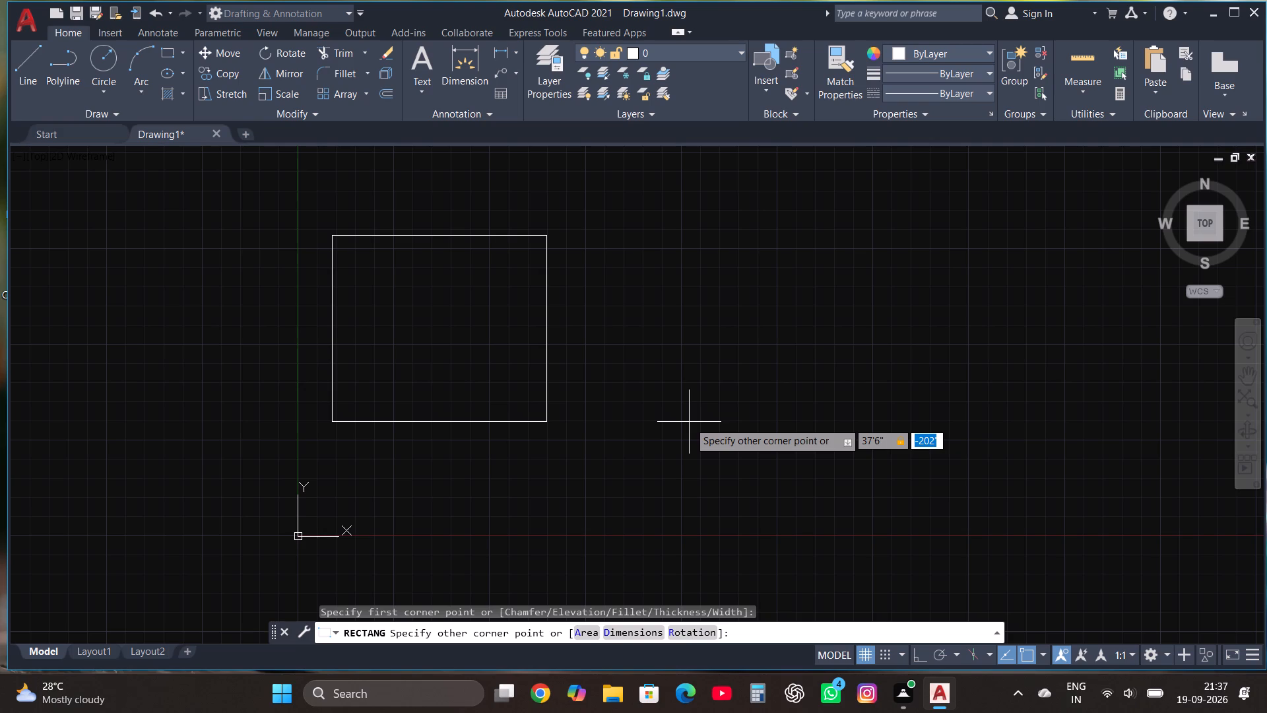
{"action": "type", "text": "60'"}
{"action": "key", "text": "Return"}
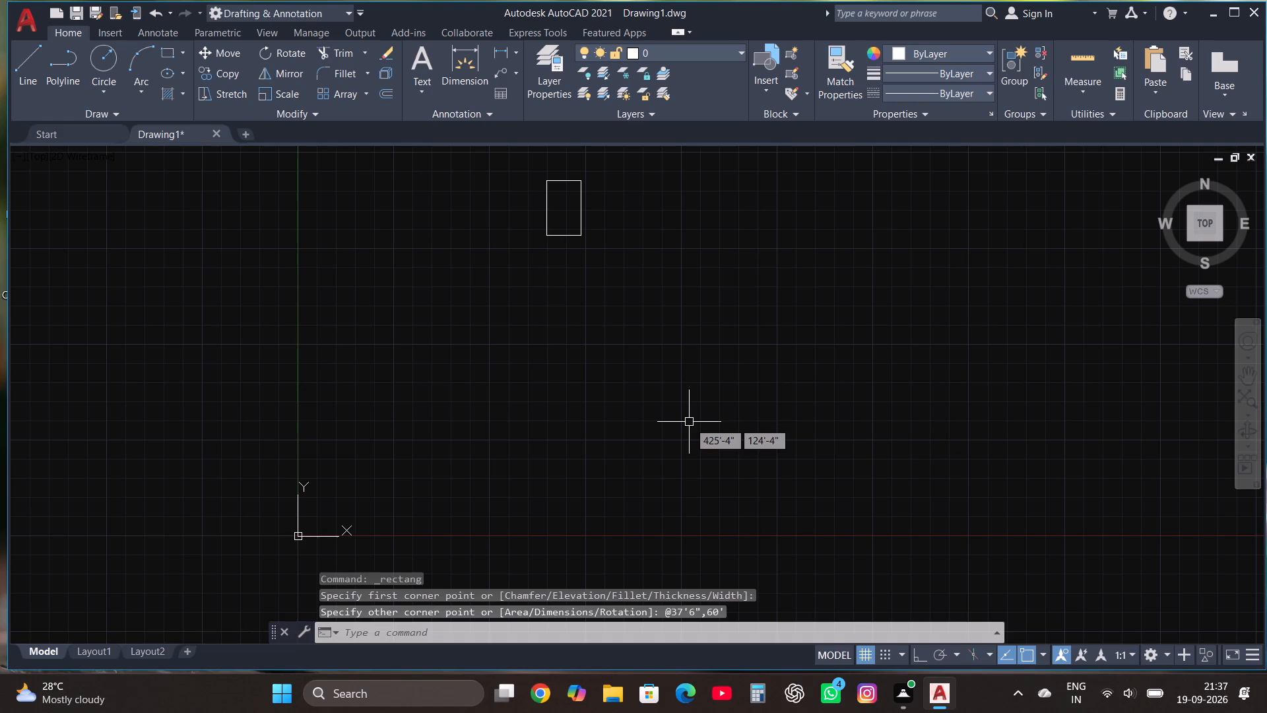
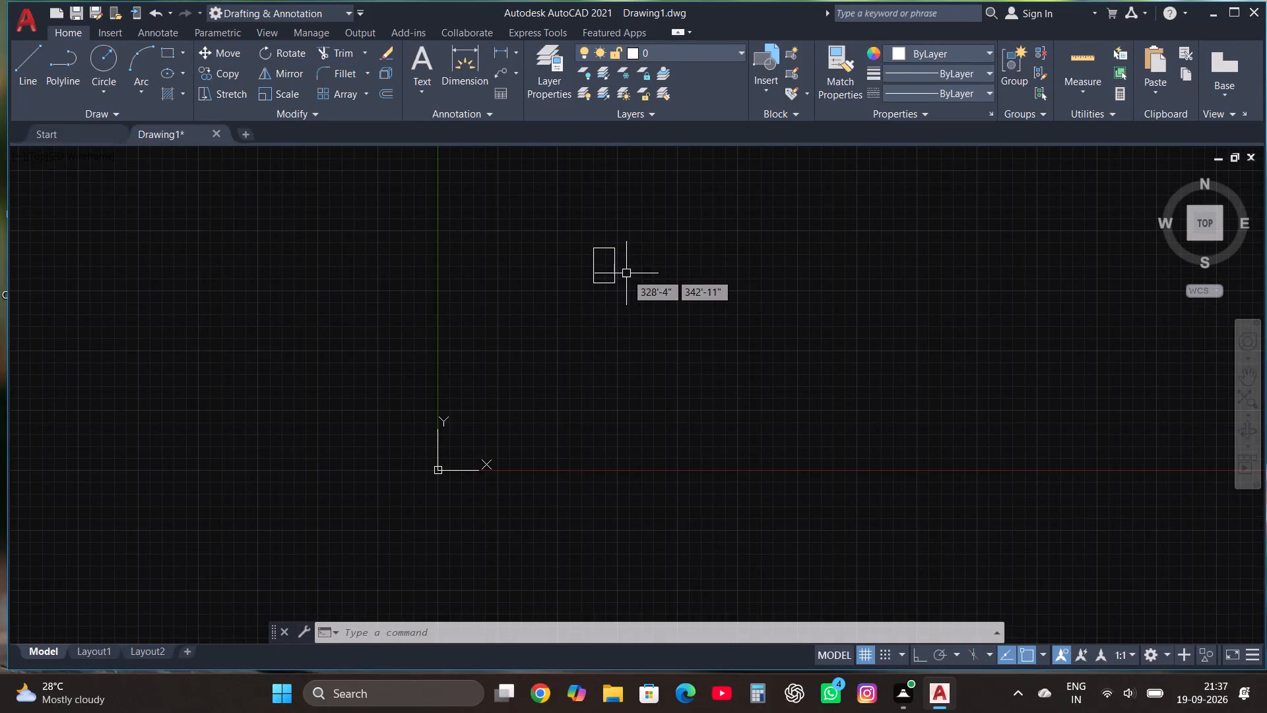
Offset the rectangular outline 9" inward to form the outer wall thickness.
{"action": "scroll", "coordinate": [622, 260], "scroll_direction": "up", "scroll_amount": 3}
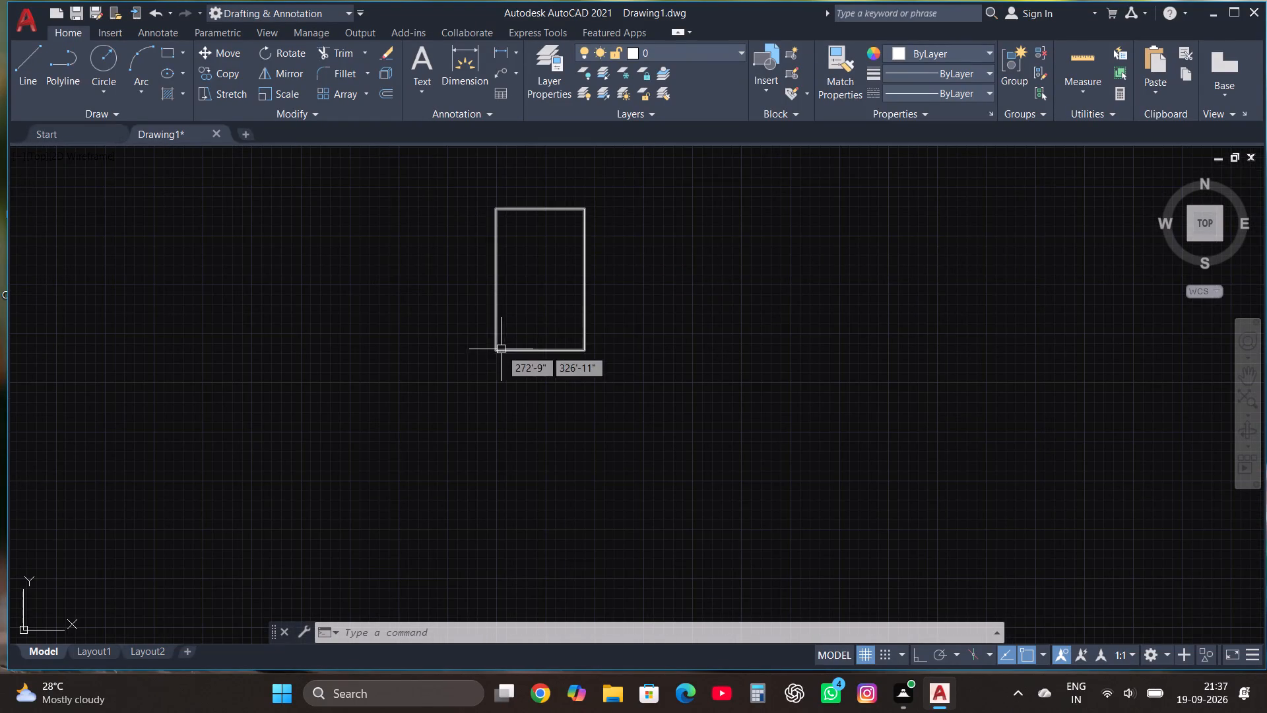
{"action": "left_click", "coordinate": [501, 349]}
{"action": "left_click", "coordinate": [389, 92]}
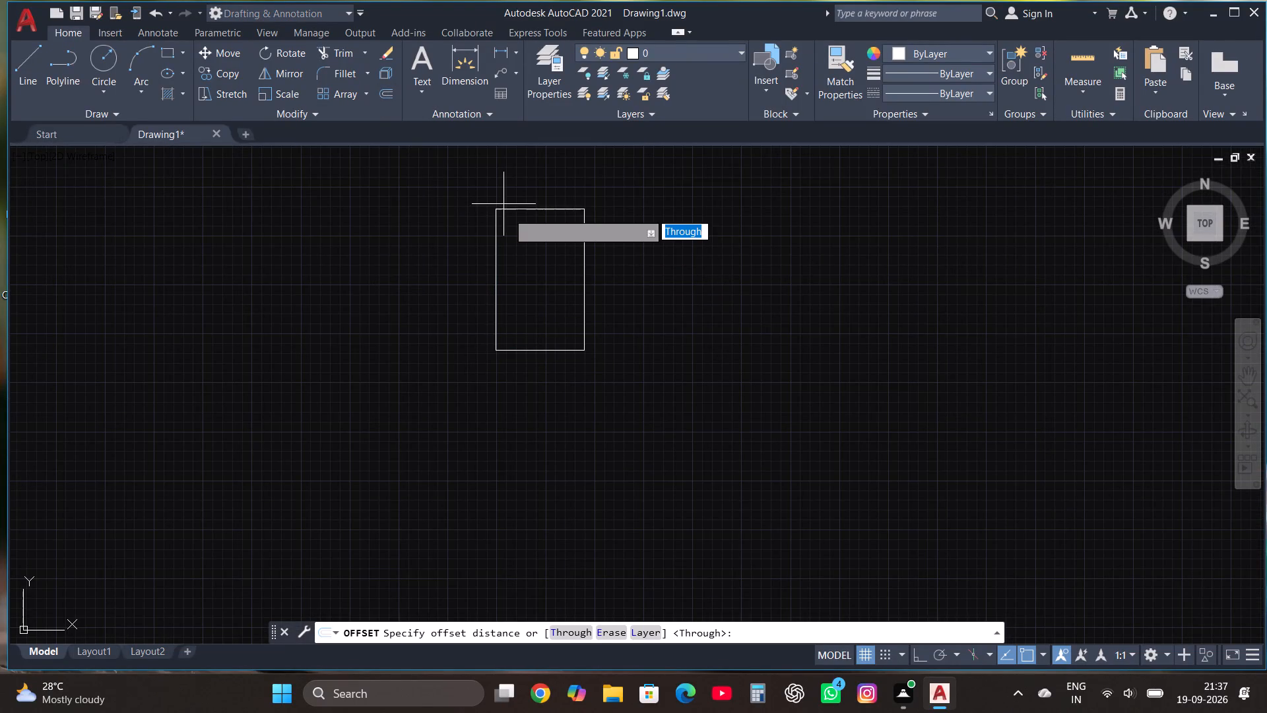
{"action": "left_click", "coordinate": [520, 209]}
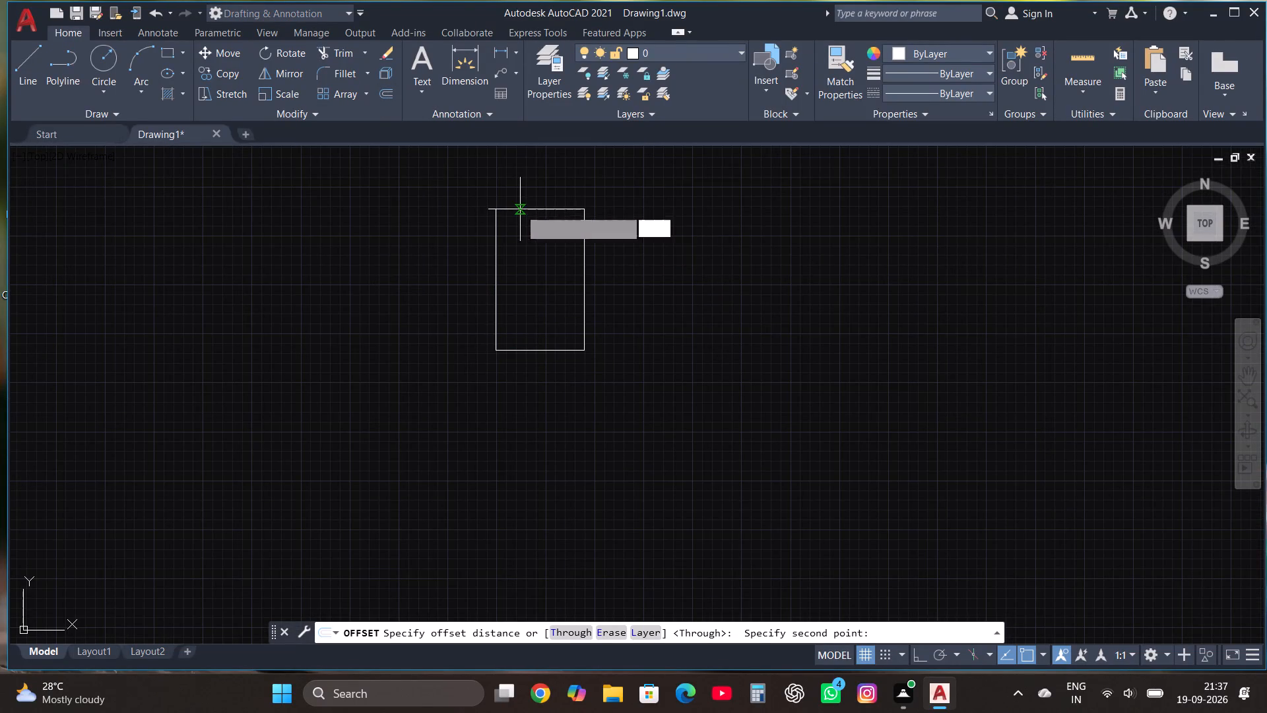
{"action": "left_click", "coordinate": [520, 215]}
{"action": "type", "text": "9\""}
{"action": "key", "text": "Return"}
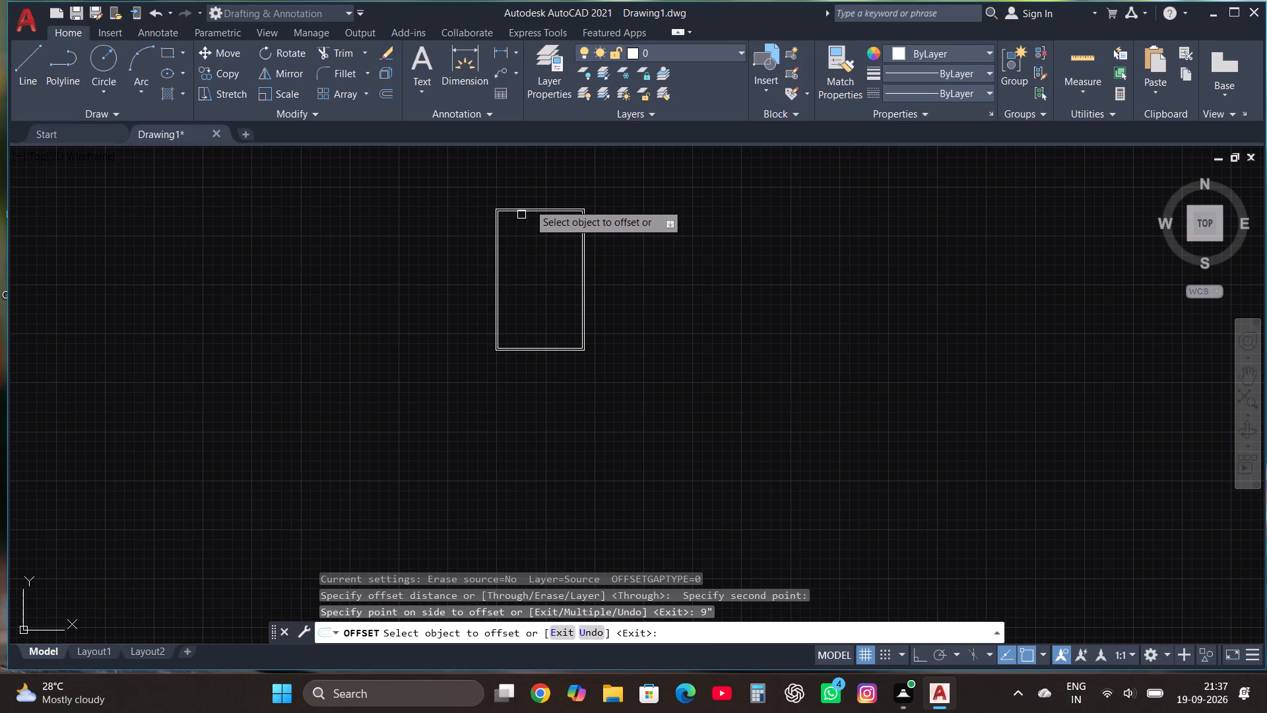
{"action": "scroll", "coordinate": [532, 199], "scroll_direction": "up", "scroll_amount": 1}
{"action": "key", "text": "Escape"}
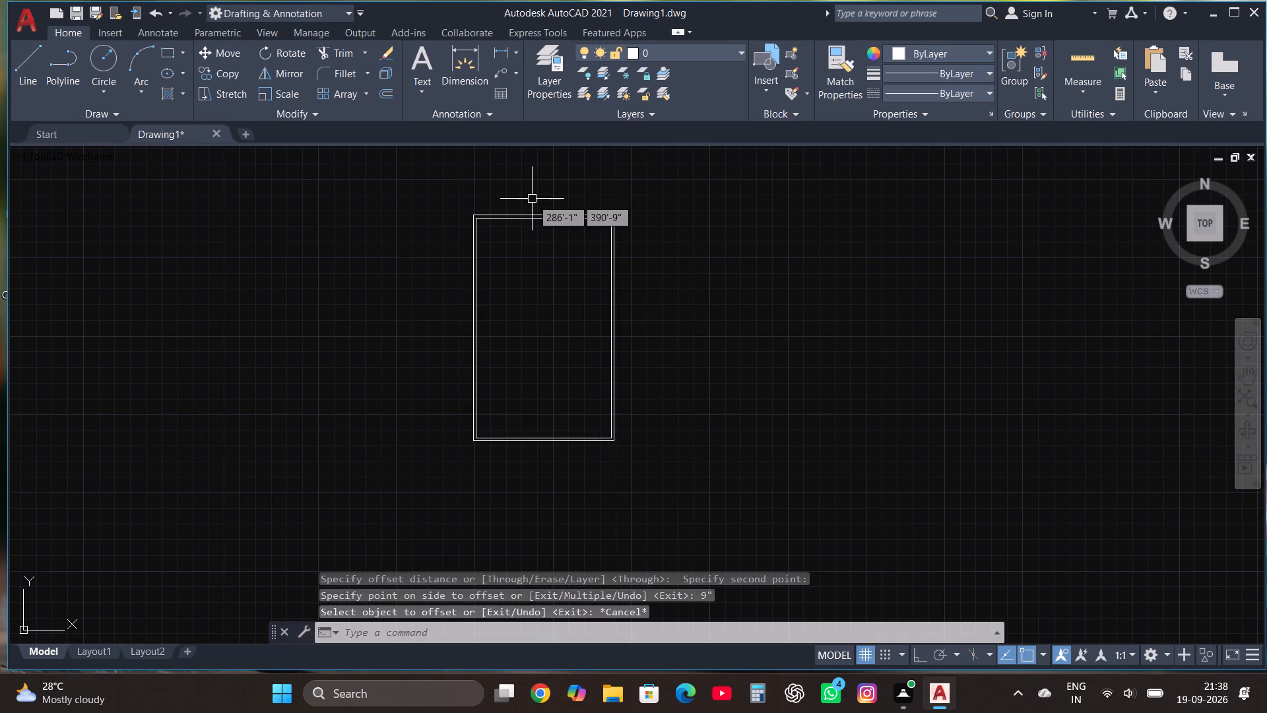
With Ortho on, draw room lines from the inner wall's upper-left corner: 8'9" along the wall, 6' down, and 8'9" back to the side wall.
{"action": "scroll", "coordinate": [538, 203], "scroll_direction": "up", "scroll_amount": 2}
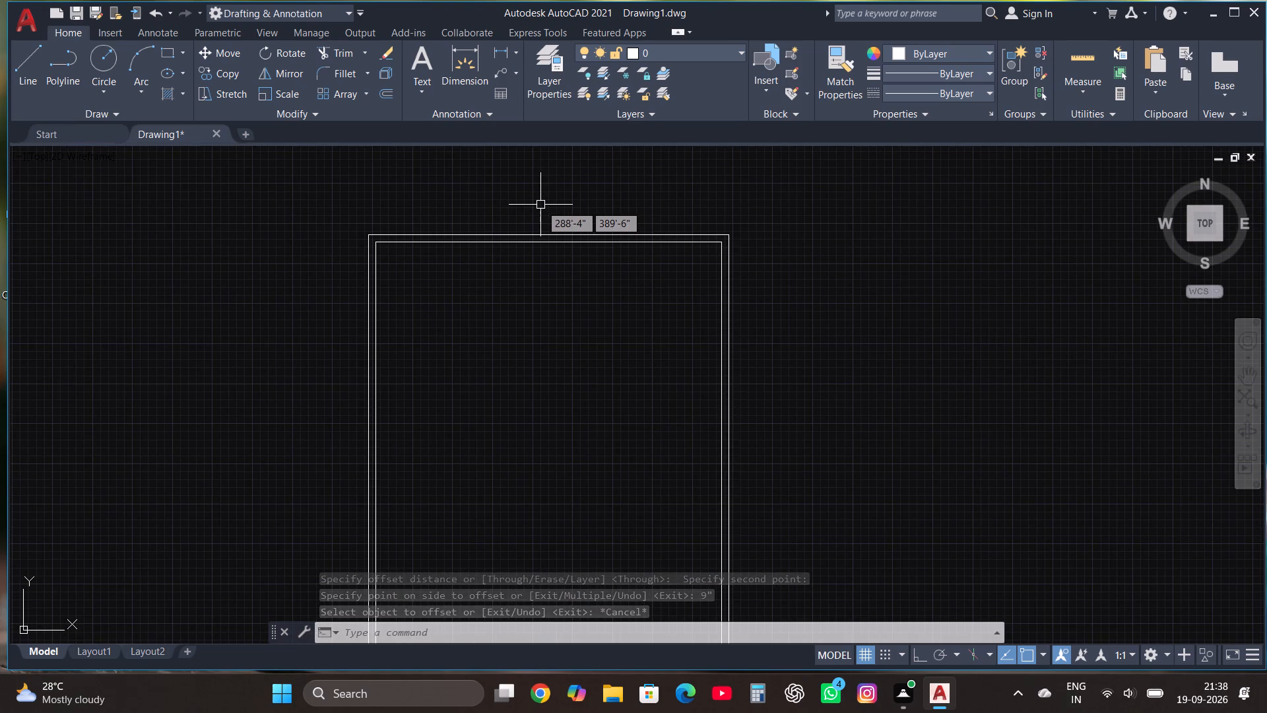
{"action": "left_click", "coordinate": [25, 60]}
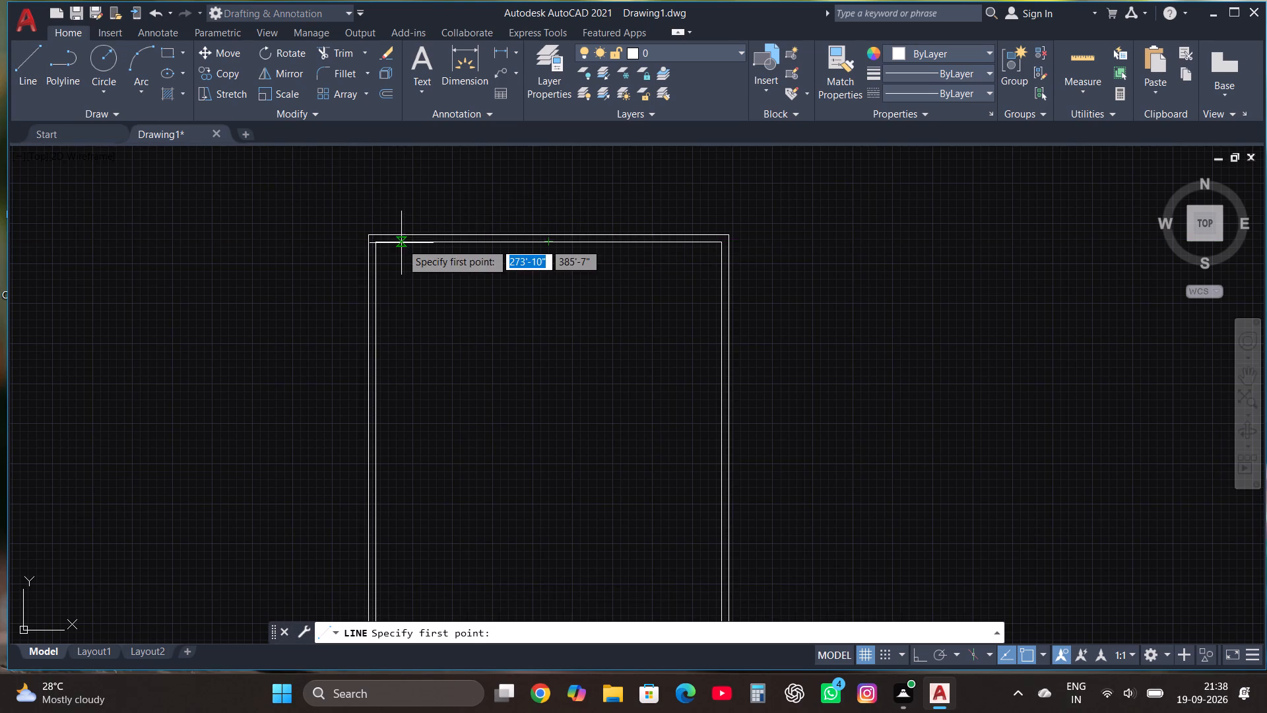
{"action": "scroll", "coordinate": [401, 243], "scroll_direction": "up", "scroll_amount": 1}
{"action": "left_click", "coordinate": [360, 241]}
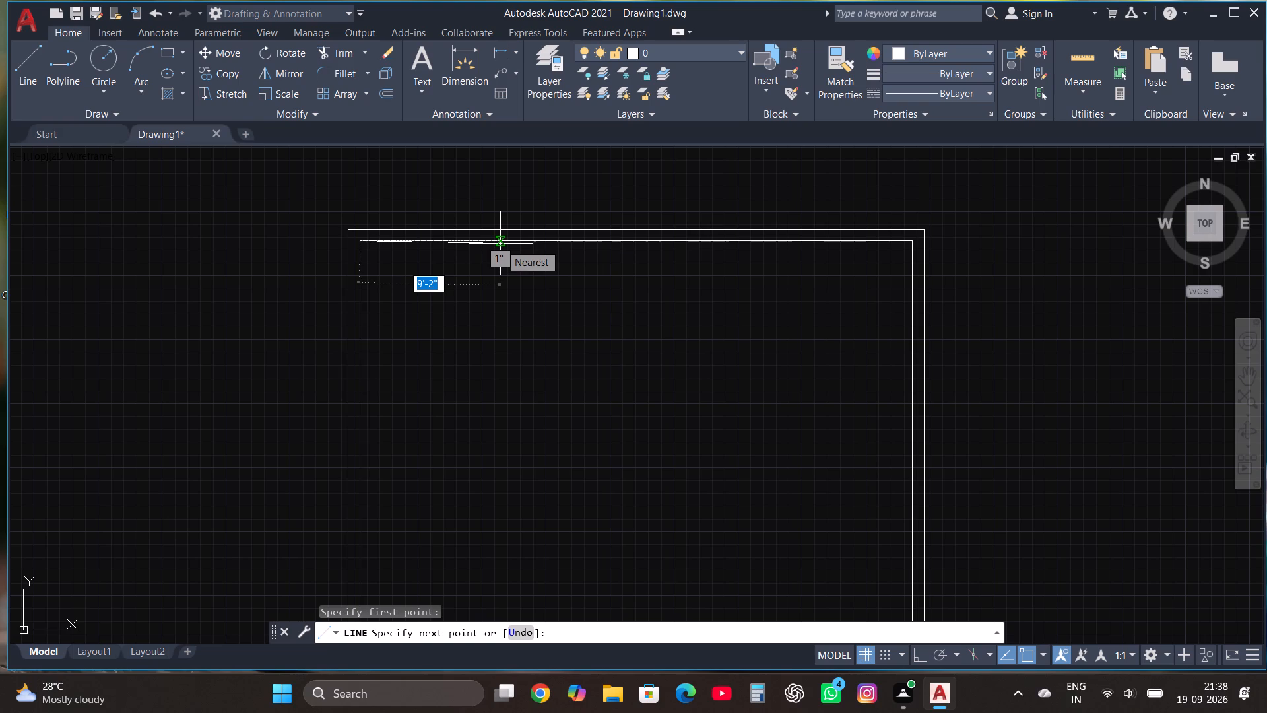
{"action": "key", "text": "F8"}
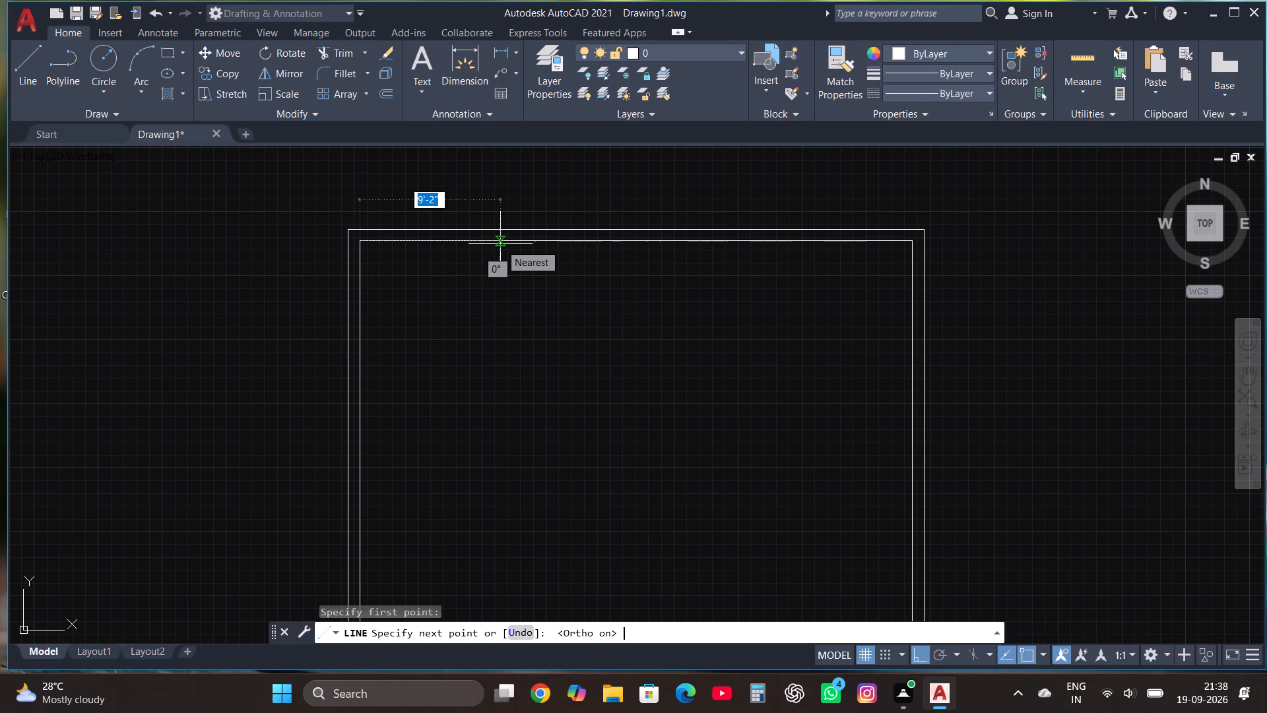
{"action": "type", "text": "8'"}
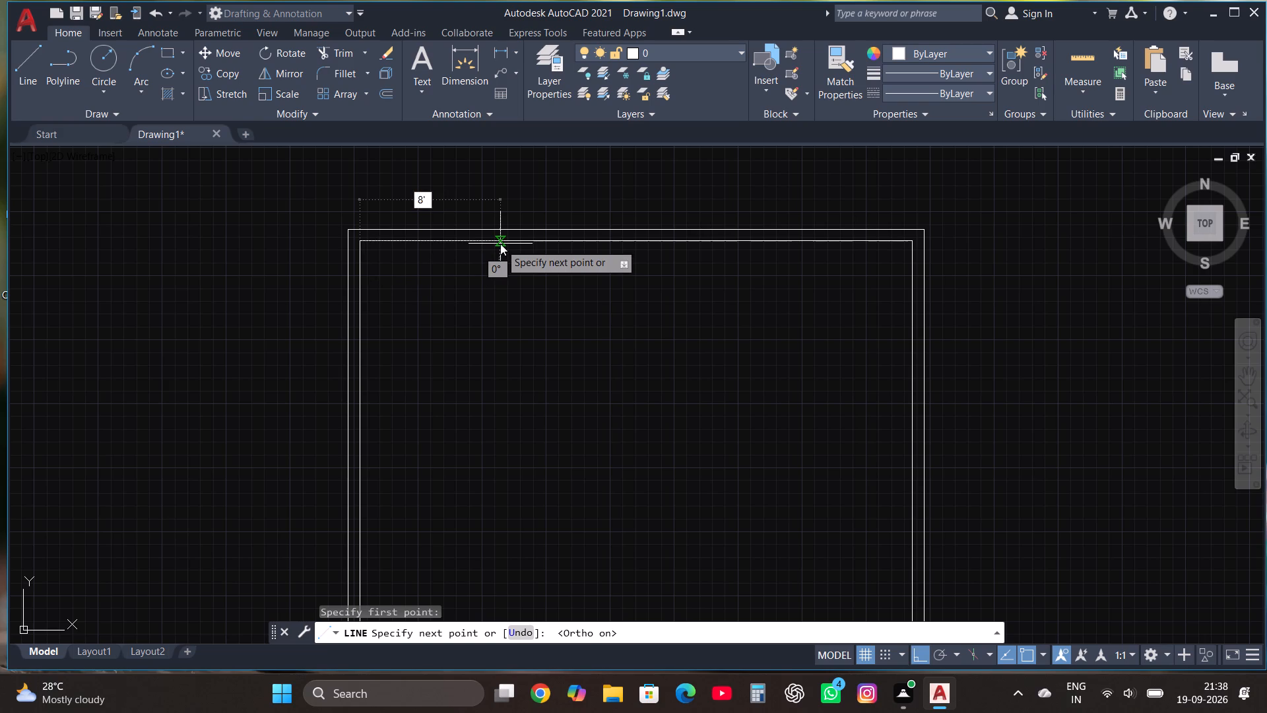
{"action": "type", "text": "9\""}
{"action": "key", "text": "Escape"}
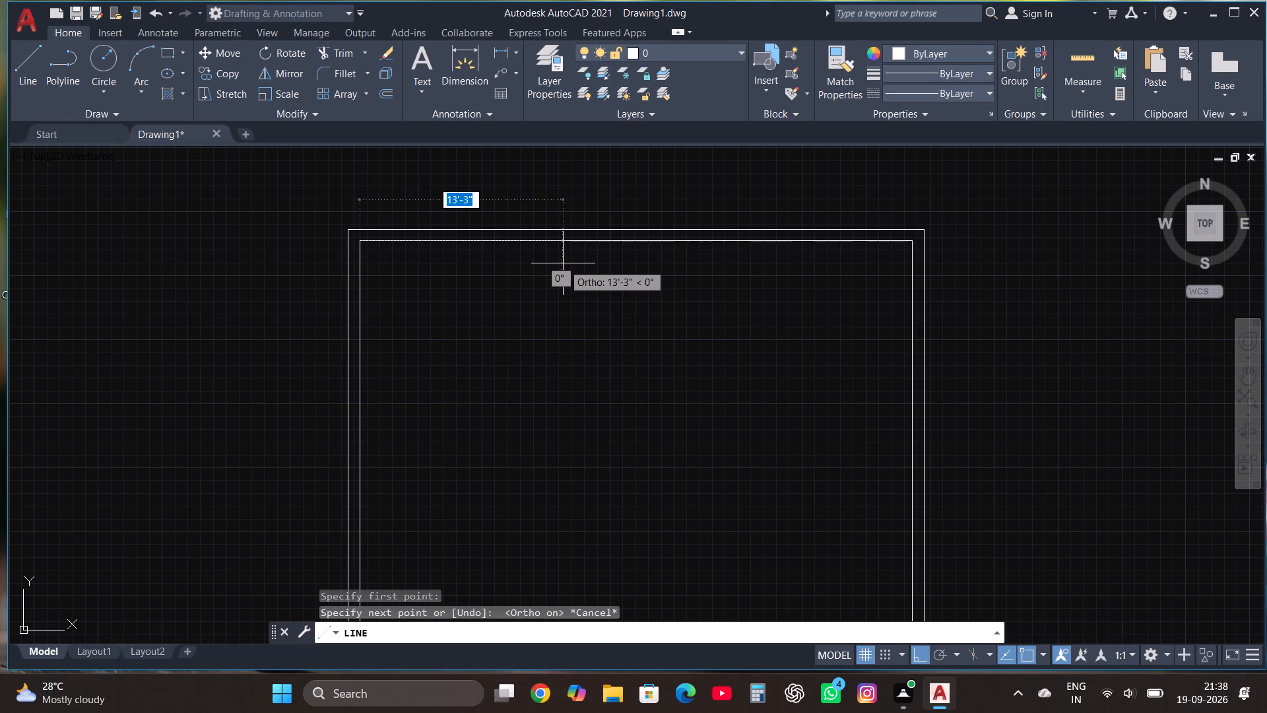
{"action": "type", "text": "8'"}
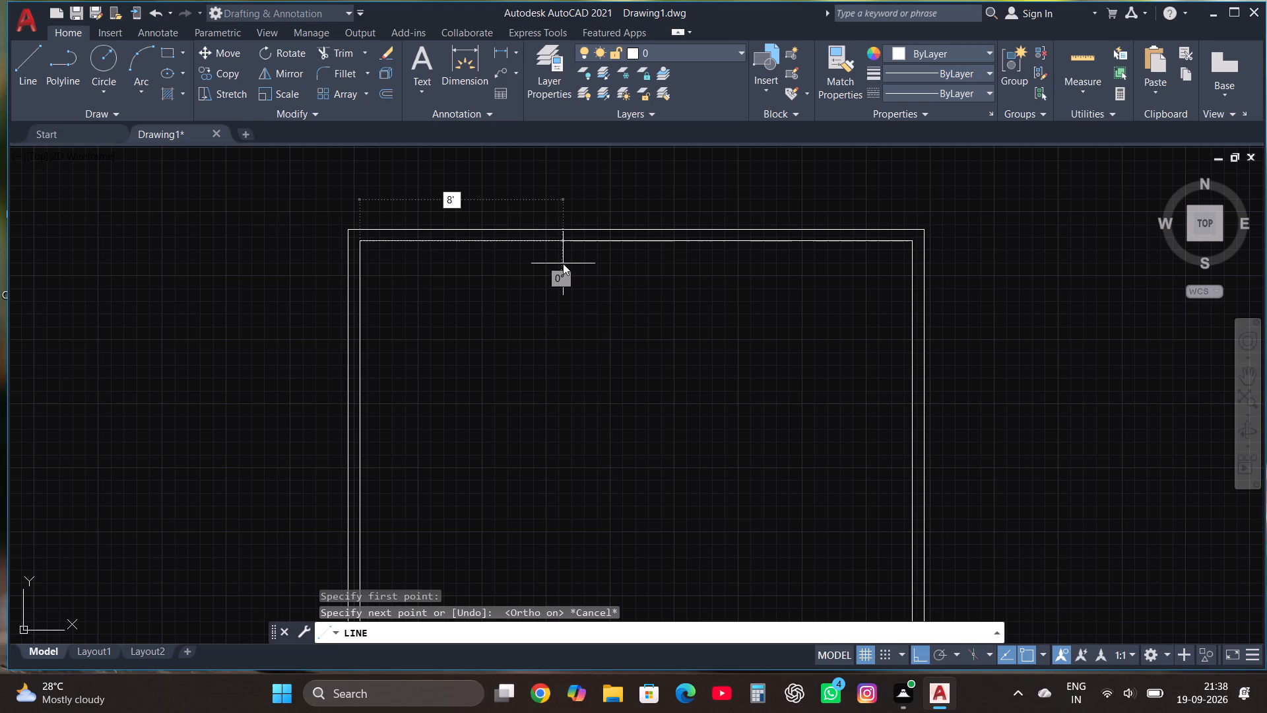
{"action": "key", "text": "9"}
{"action": "key", "text": "shift+quotedbl"}
{"action": "key", "text": "Return"}
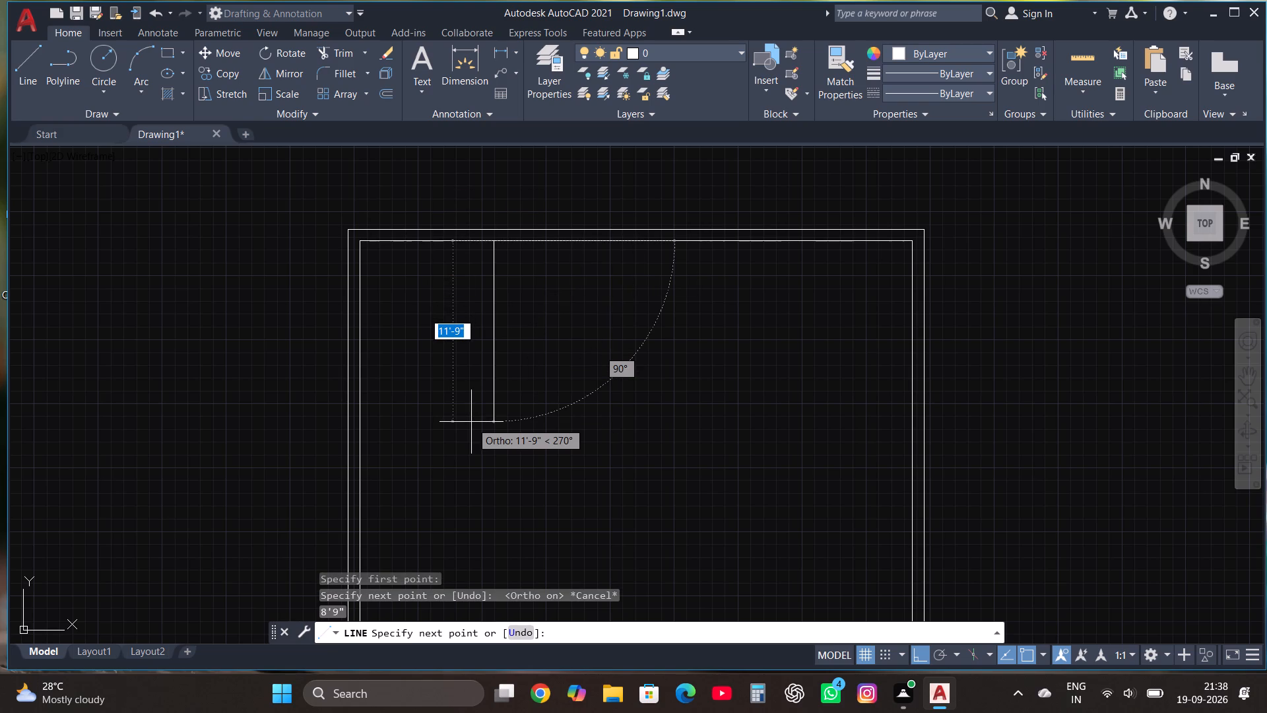
{"action": "type", "text": "6'"}
{"action": "key", "text": "Return"}
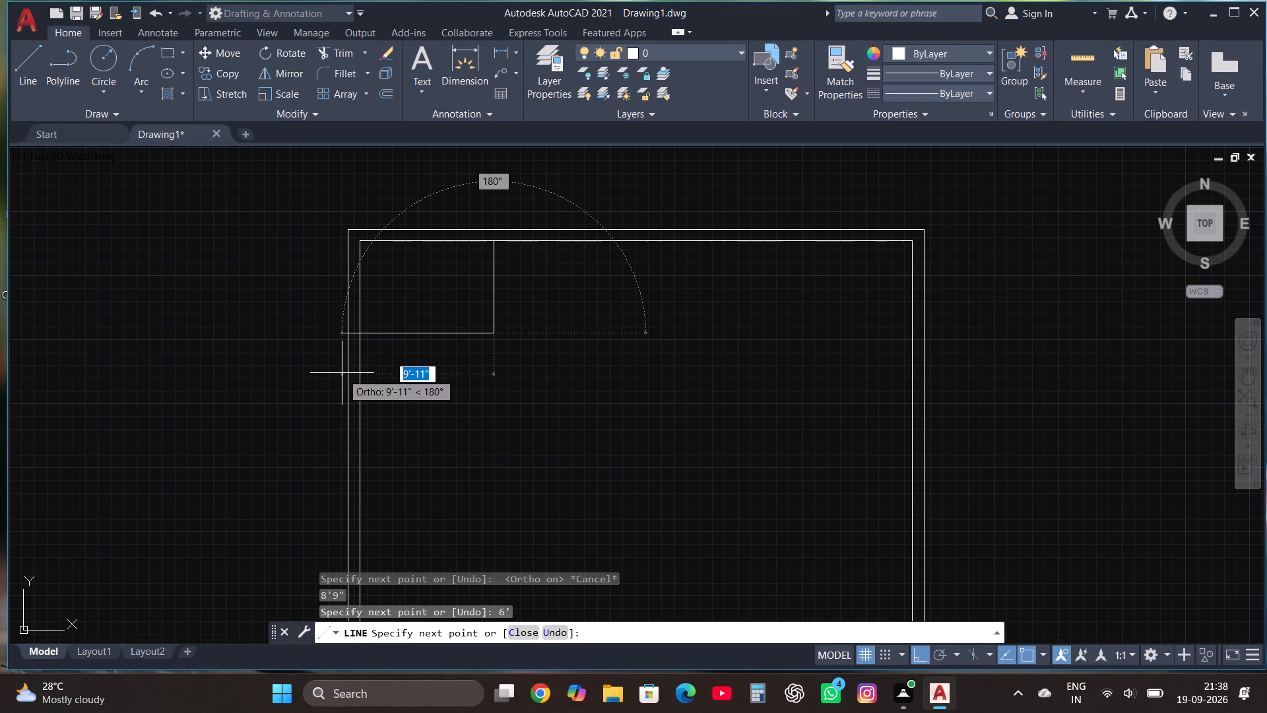
{"action": "type", "text": "8'"}
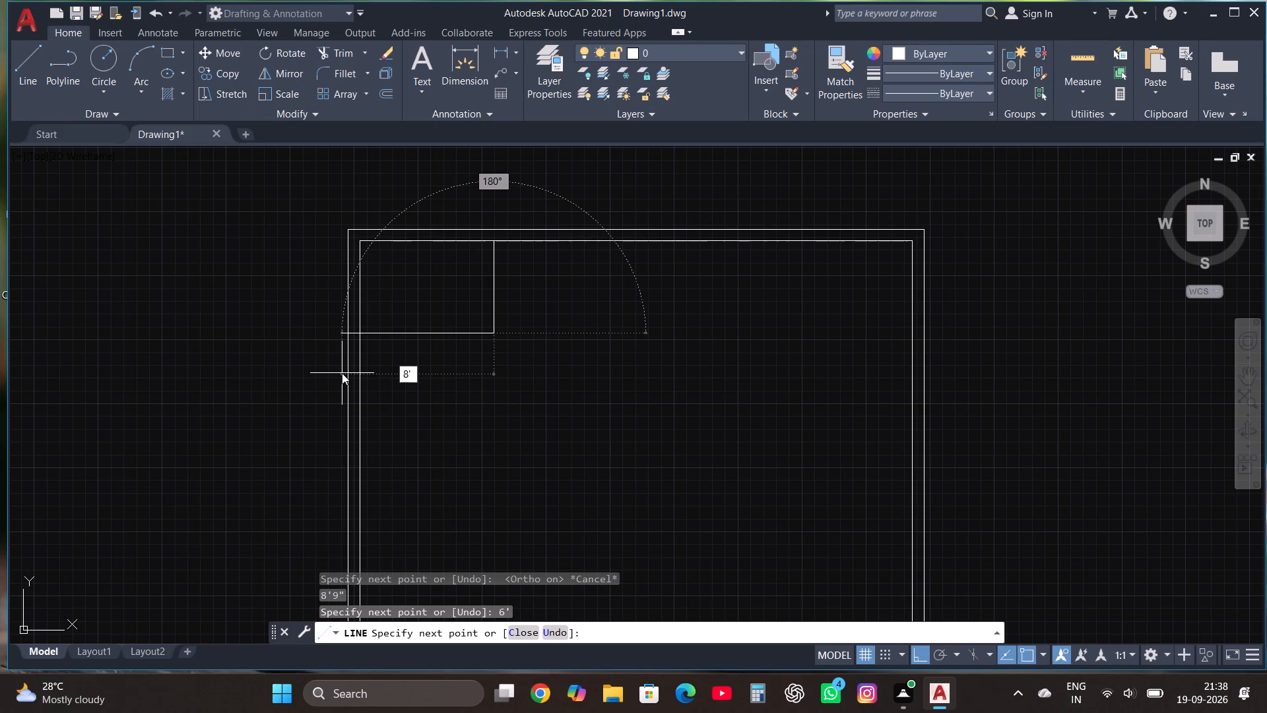
{"action": "type", "text": "9\""}
{"action": "key", "text": "Return"}
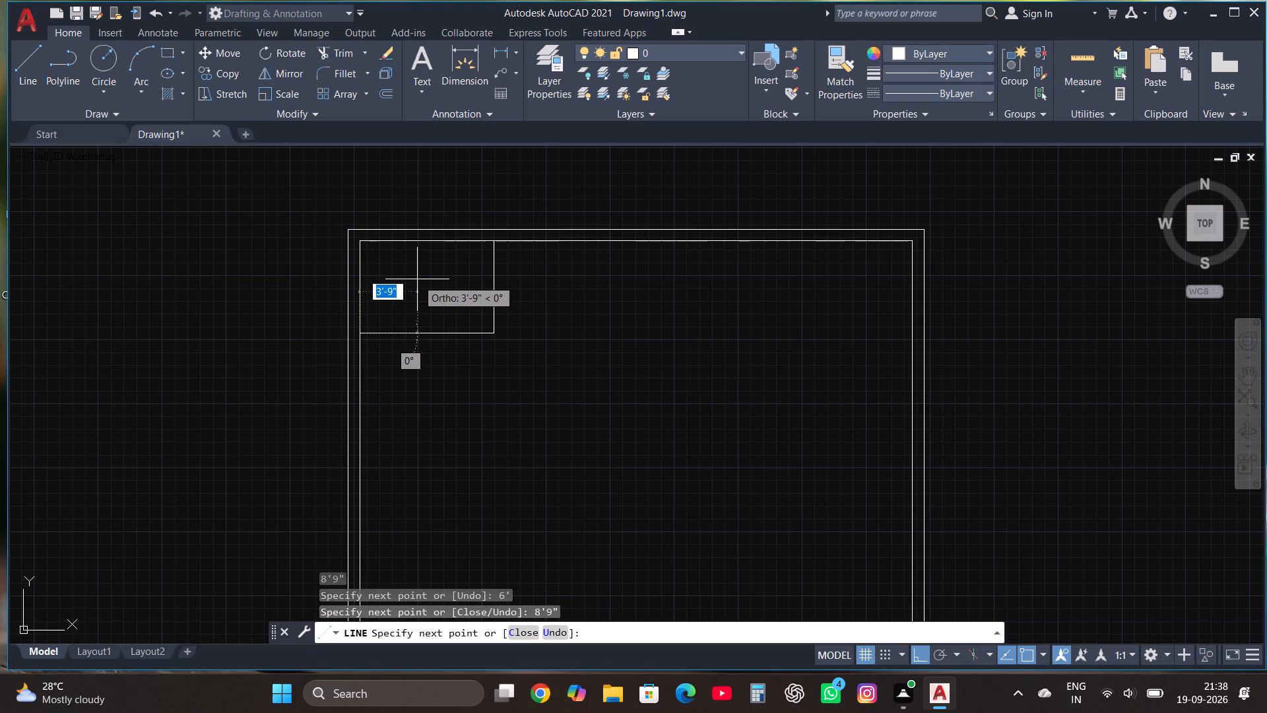
{"action": "key", "text": "Escape"}
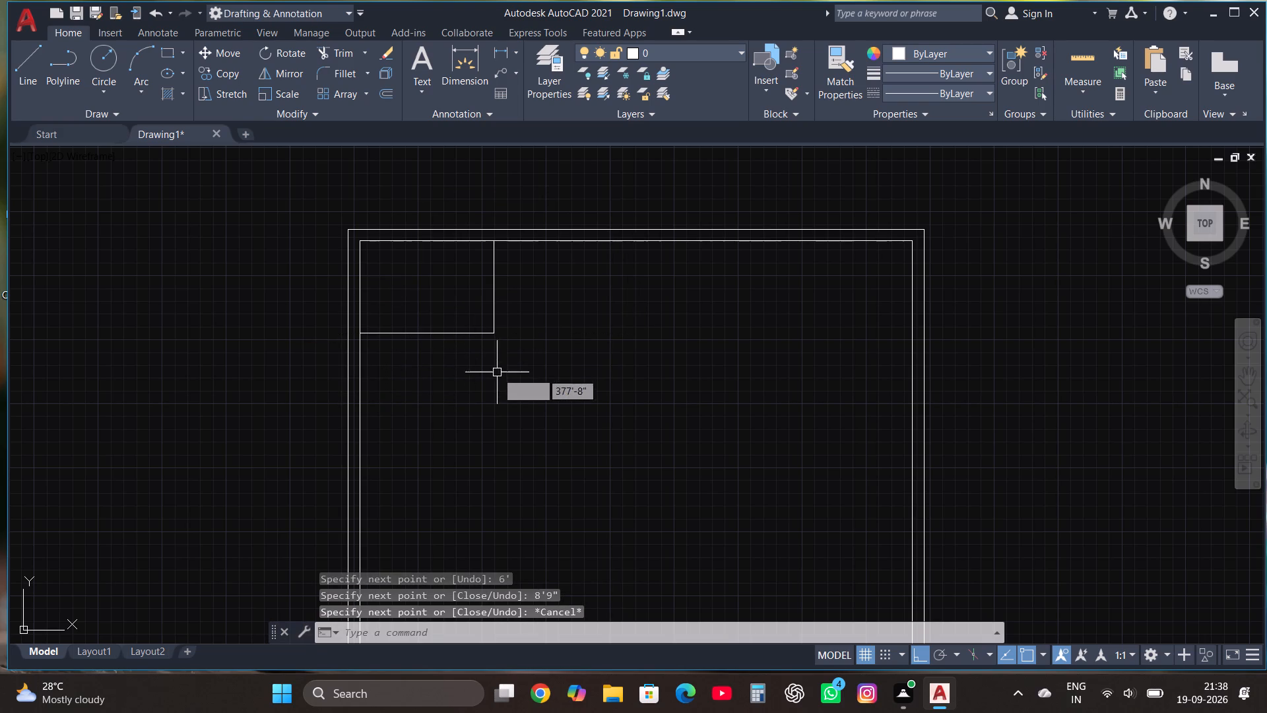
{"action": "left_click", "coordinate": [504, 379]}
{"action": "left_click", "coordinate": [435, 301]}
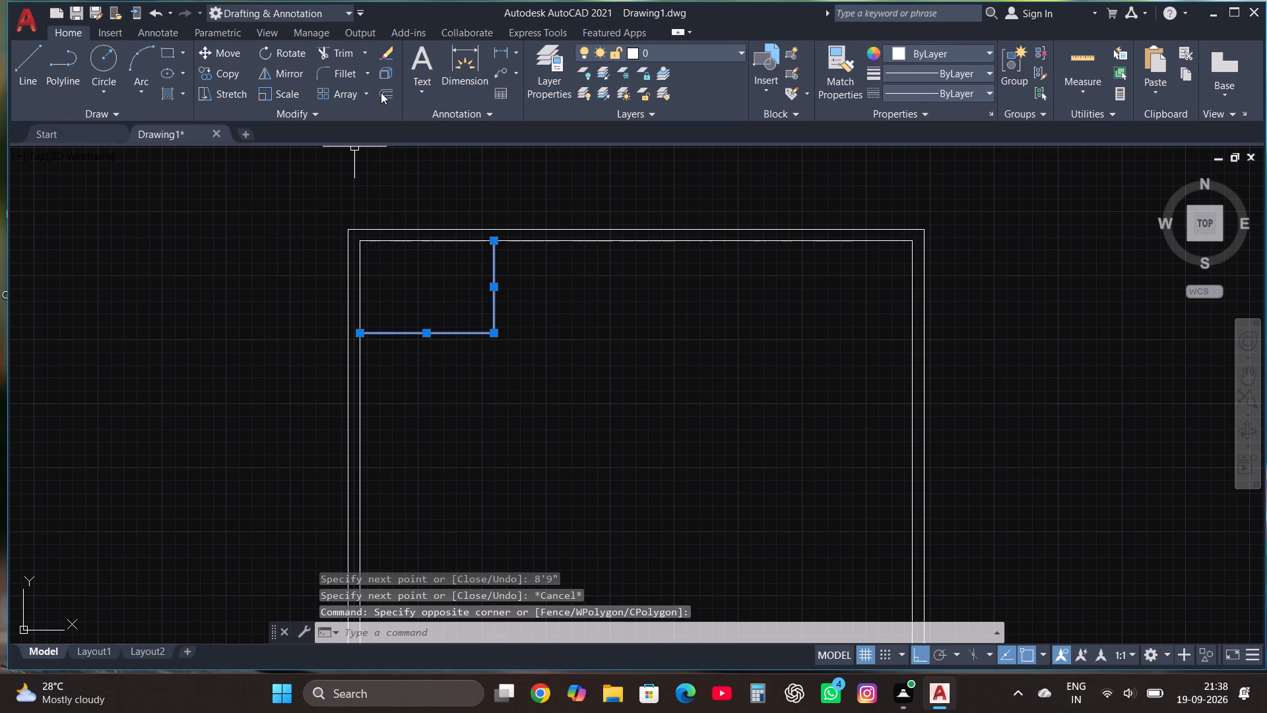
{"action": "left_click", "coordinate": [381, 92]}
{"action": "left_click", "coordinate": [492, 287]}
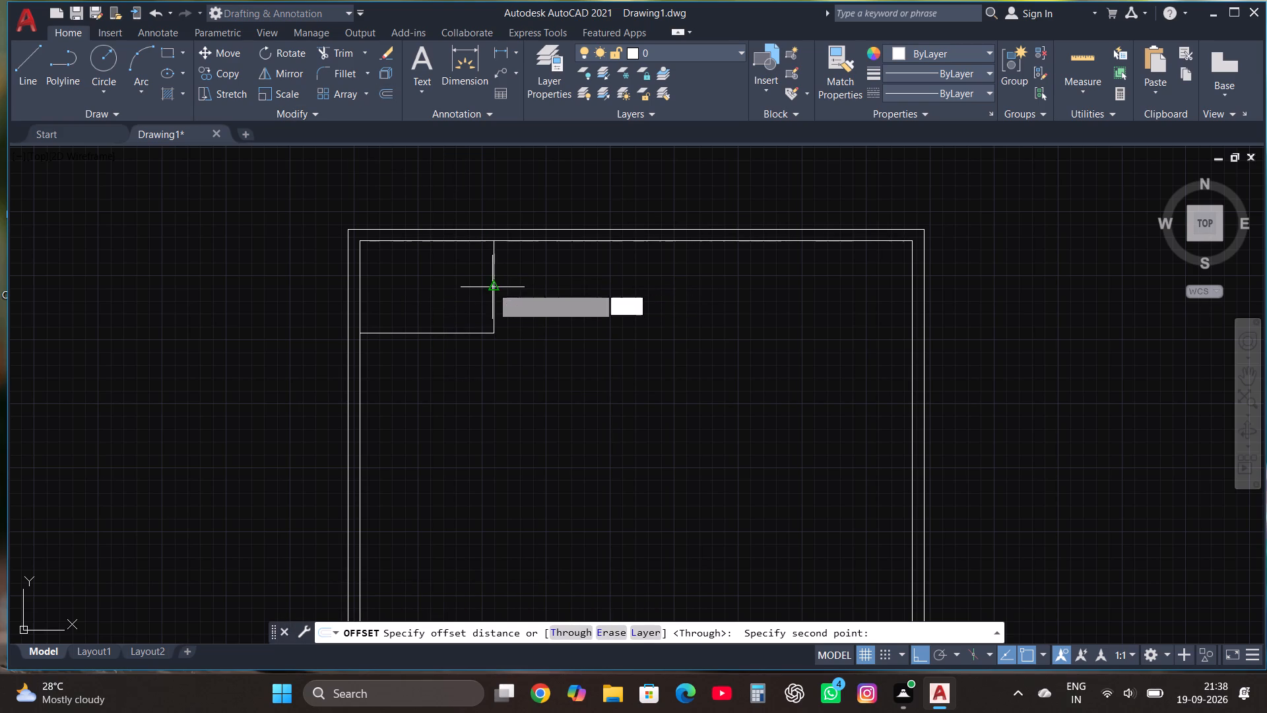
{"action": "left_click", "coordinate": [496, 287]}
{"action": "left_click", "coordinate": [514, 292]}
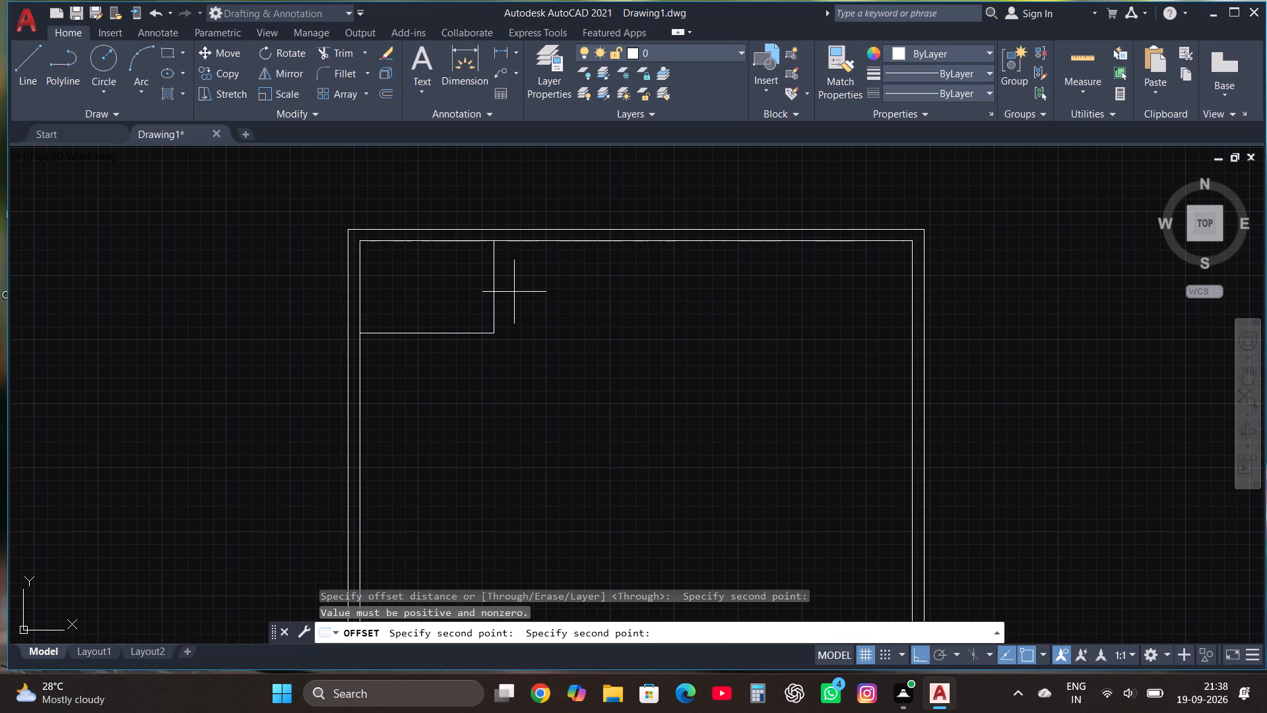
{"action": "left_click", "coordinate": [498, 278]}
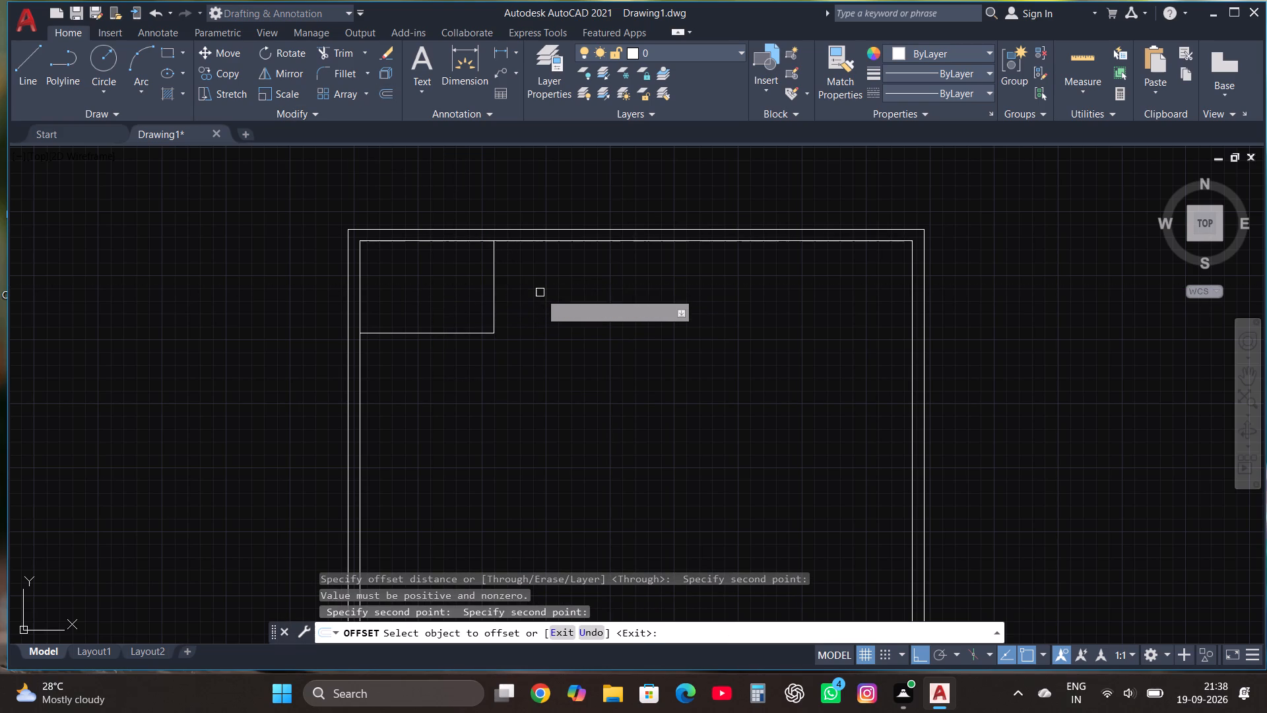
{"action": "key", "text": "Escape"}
Offset the corner room's lower line and its right side line 4.5" outward to form the partition walls.
{"action": "left_click", "coordinate": [481, 380]}
{"action": "left_click", "coordinate": [451, 322]}
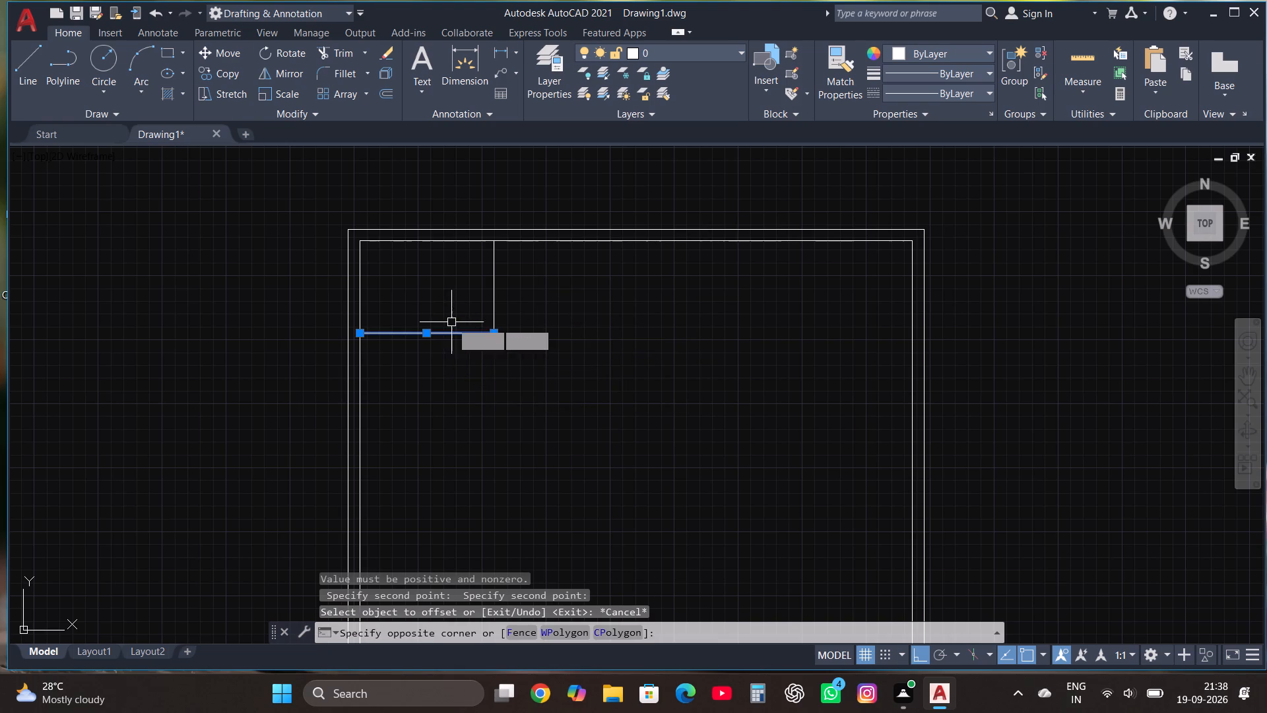
{"action": "left_click", "coordinate": [382, 94]}
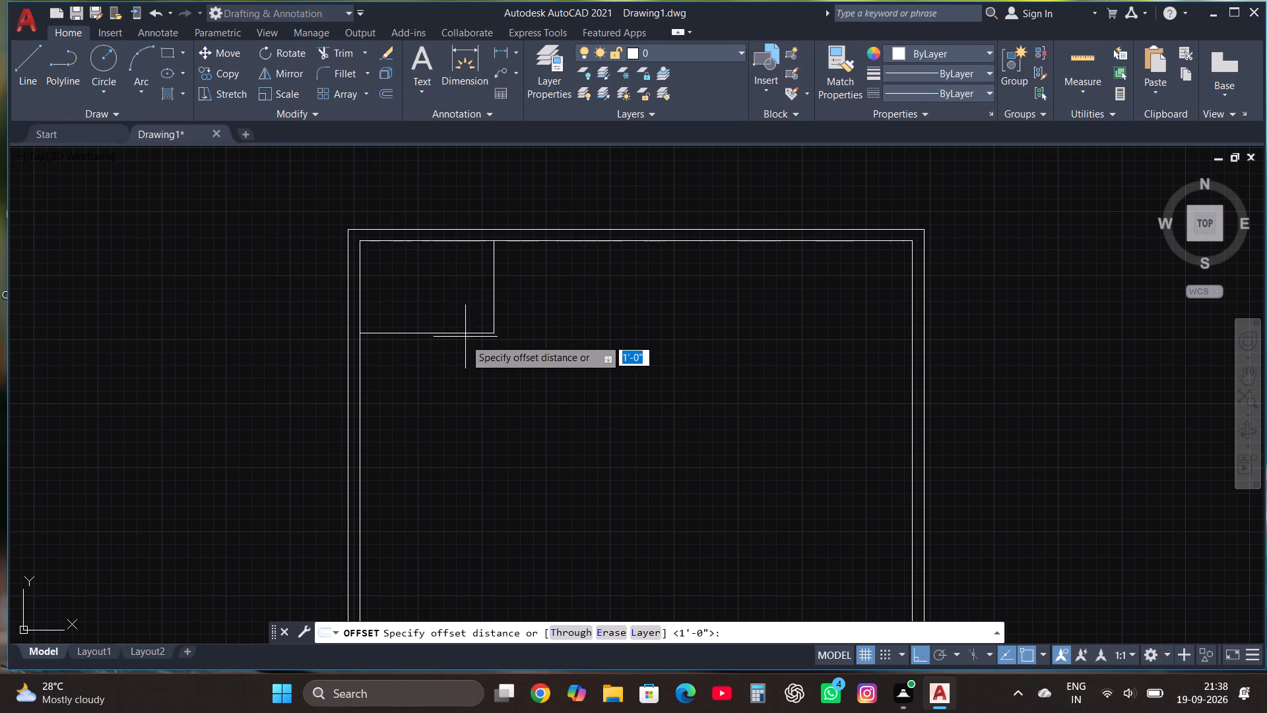
{"action": "left_click", "coordinate": [457, 335]}
{"action": "left_click", "coordinate": [459, 351]}
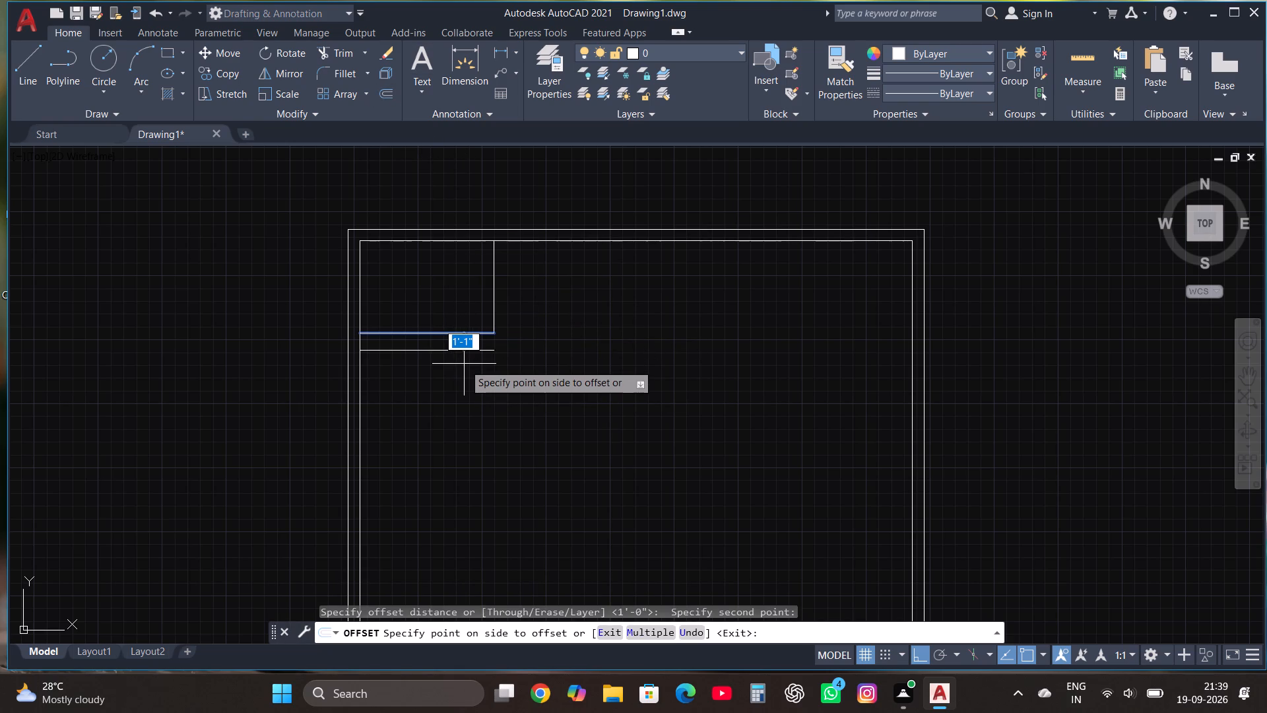
{"action": "type", "text": "4.5\""}
{"action": "key", "text": "Return"}
{"action": "left_click", "coordinate": [496, 305]}
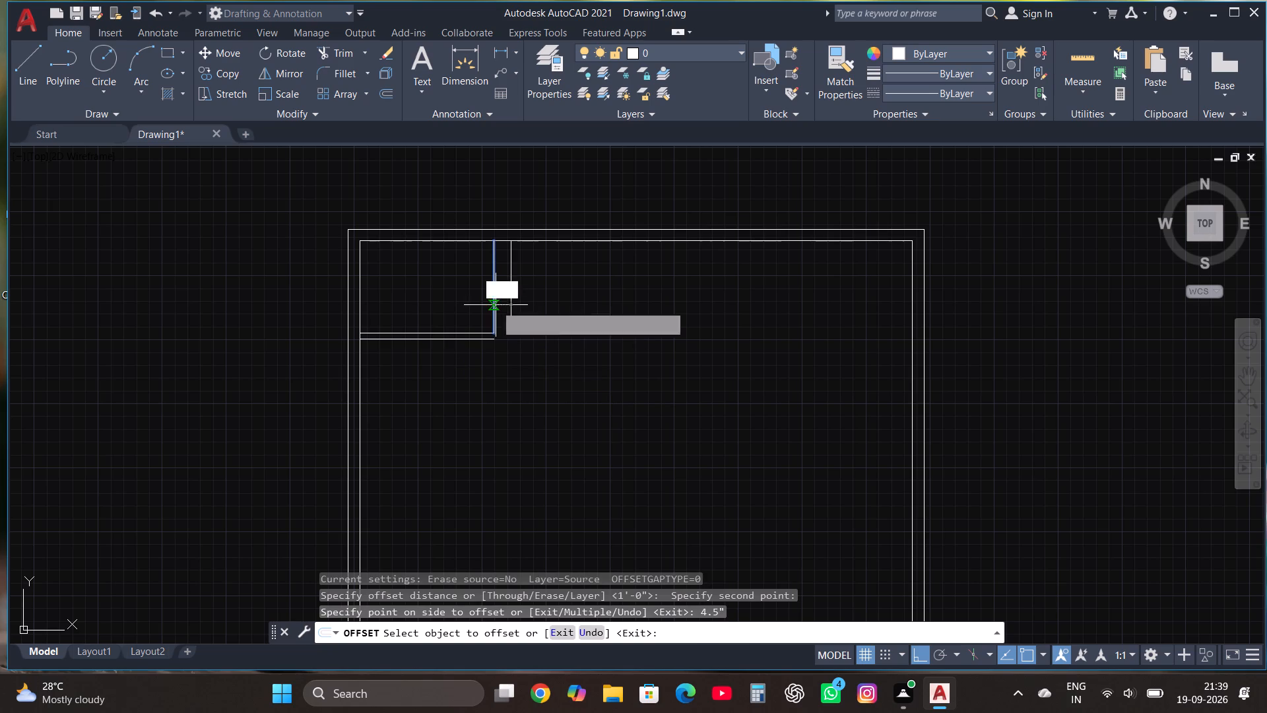
{"action": "type", "text": "4.5\""}
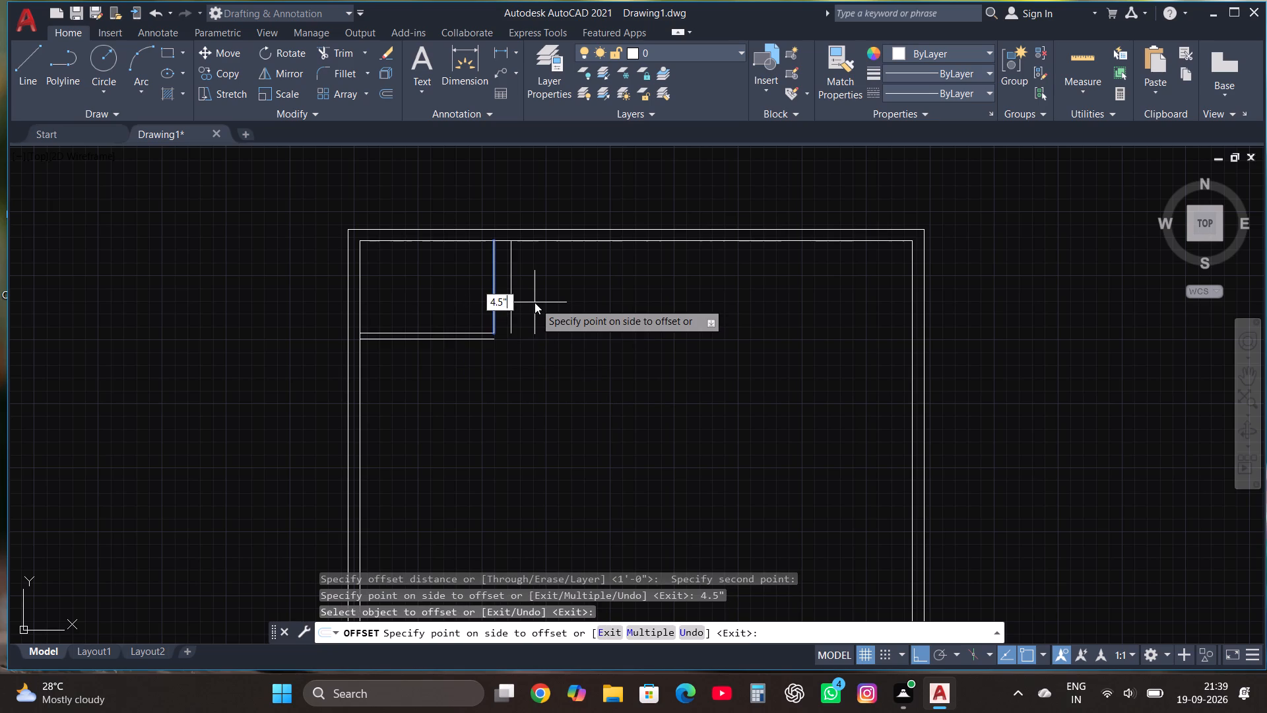
{"action": "key", "text": "Return"}
{"action": "key", "text": "Escape"}
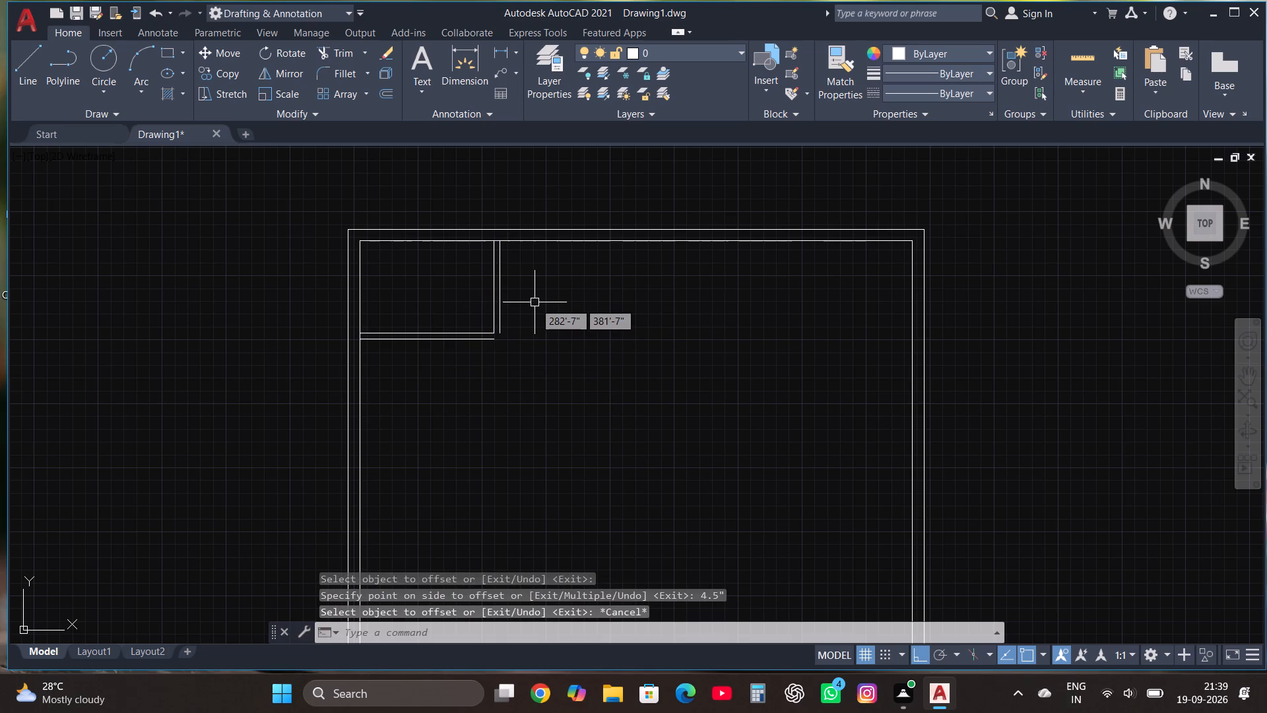
Fillet the two outer partition lines so they meet in a closed square corner.
{"action": "left_click", "coordinate": [341, 75]}
{"action": "left_click", "coordinate": [498, 327]}
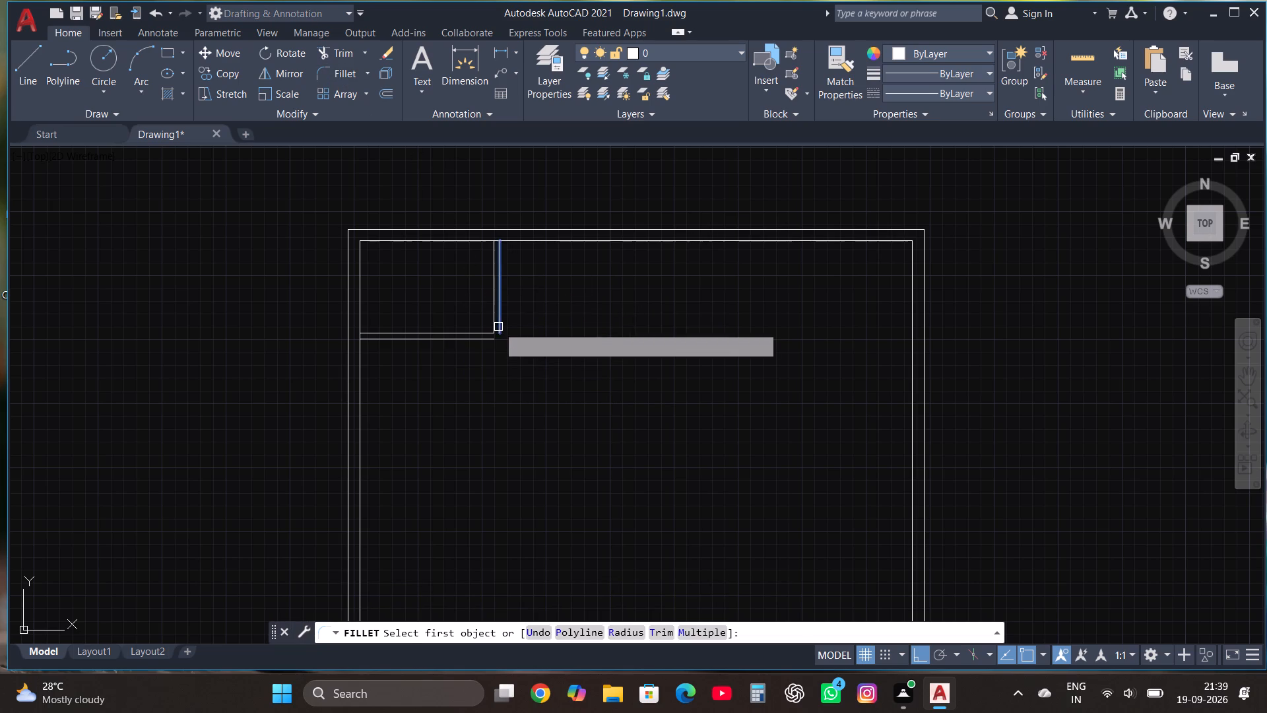
{"action": "left_click", "coordinate": [486, 342]}
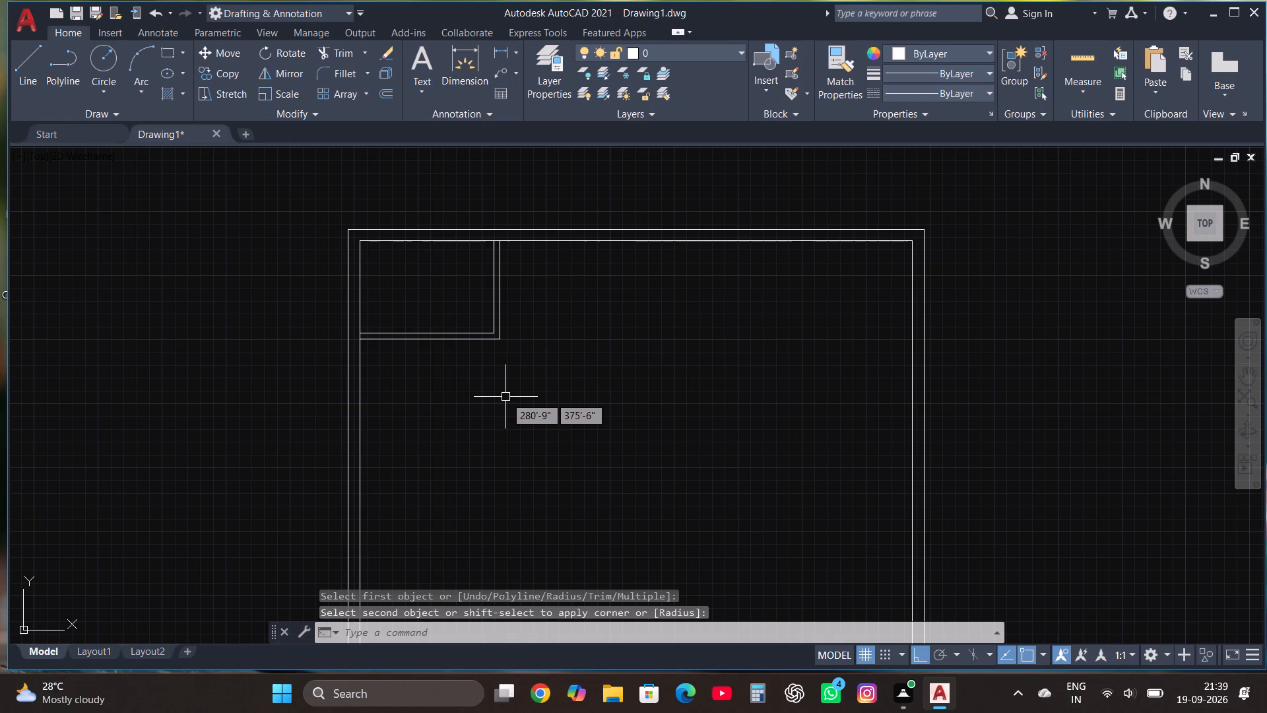
Draw the second room's lines from the first partition's outer top end: 9' along the top wall, 6' down, and back to the corner room's lower-right inner corner.
{"action": "left_click", "coordinate": [29, 58]}
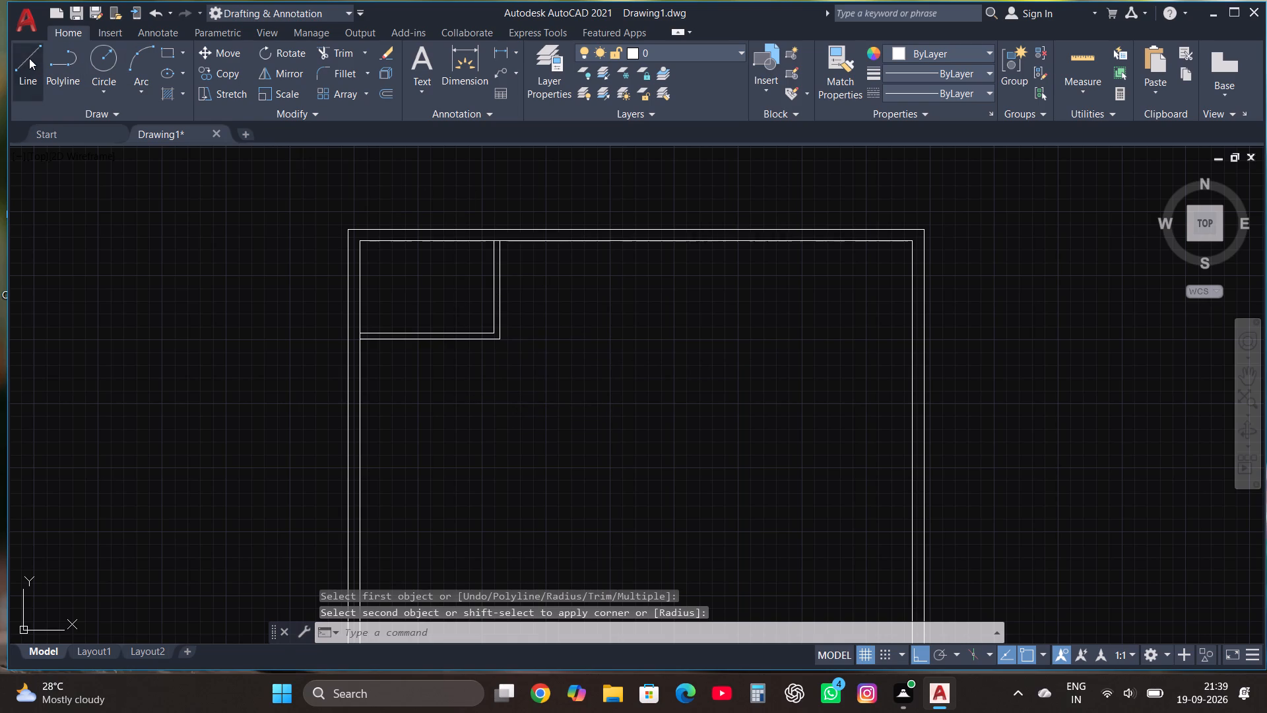
{"action": "left_click", "coordinate": [500, 244]}
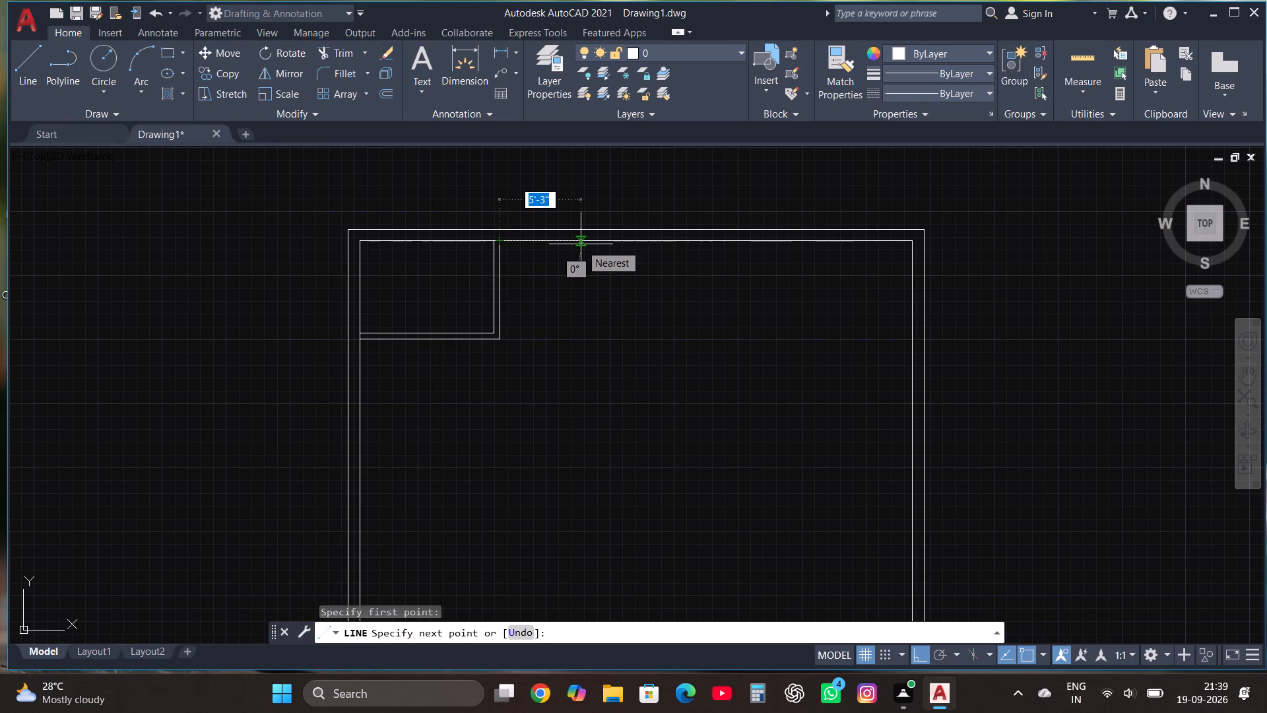
{"action": "type", "text": "9'"}
{"action": "key", "text": "Return"}
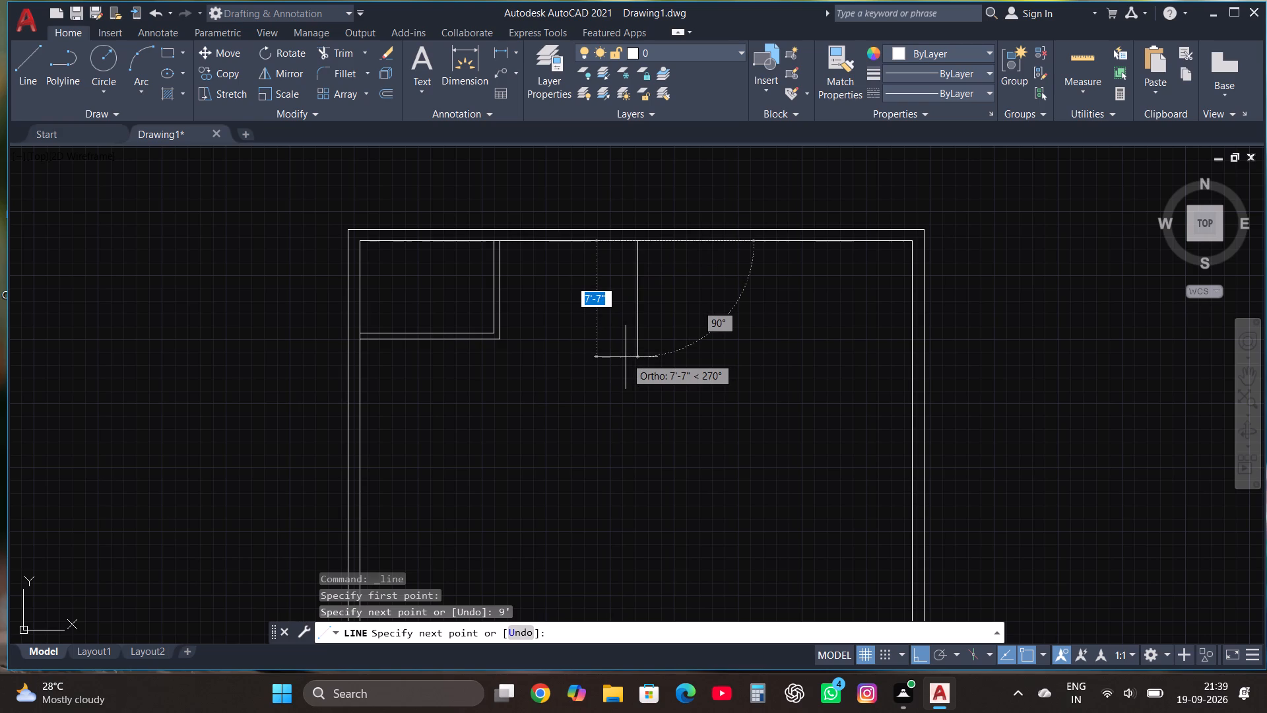
{"action": "key", "text": "6"}
{"action": "key", "text": "apostrophe"}
{"action": "key", "text": "Return"}
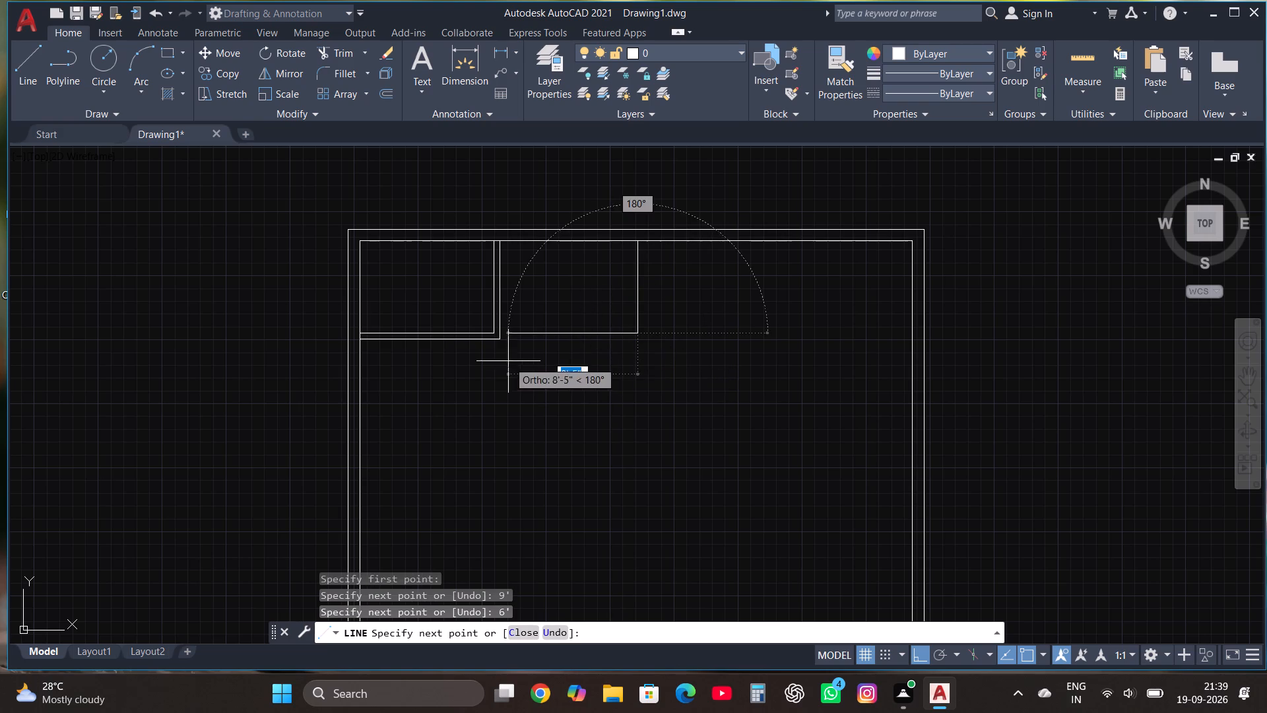
{"action": "scroll", "coordinate": [509, 330], "scroll_direction": "up", "scroll_amount": 2}
{"action": "left_click", "coordinate": [469, 337]}
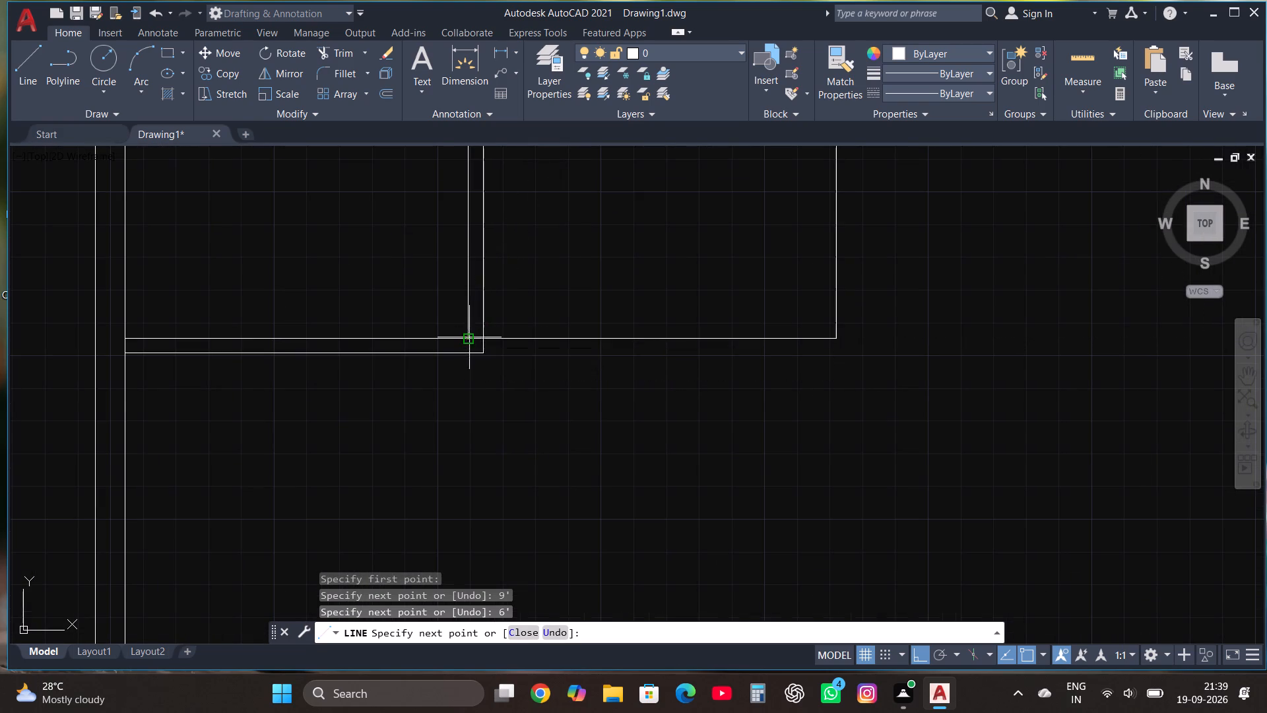
{"action": "key", "text": "Escape"}
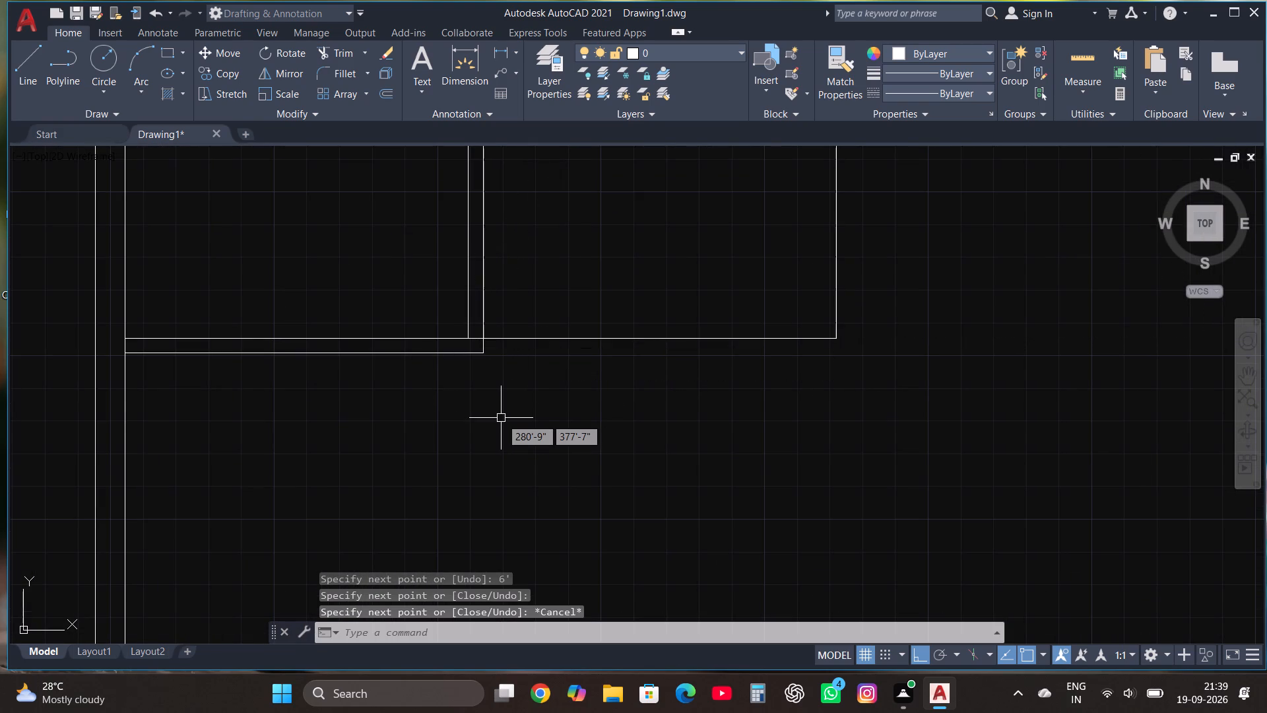
Offset the second room's lower line and its right side line 4.5" outward to form the partition walls.
{"action": "scroll", "coordinate": [505, 424], "scroll_direction": "down", "scroll_amount": 1}
{"action": "scroll", "coordinate": [564, 442], "scroll_direction": "down", "scroll_amount": 1}
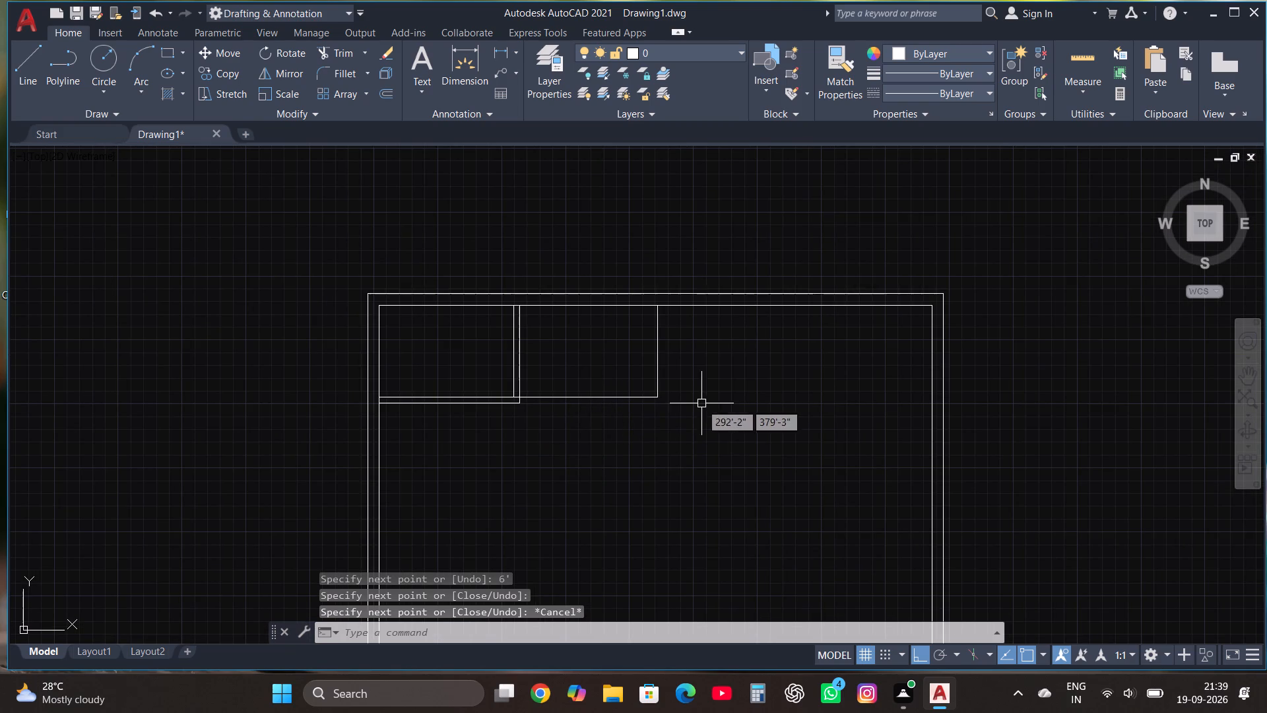
{"action": "left_click", "coordinate": [686, 412]}
{"action": "left_click", "coordinate": [639, 370]}
{"action": "scroll", "coordinate": [639, 370], "scroll_direction": "up", "scroll_amount": 2}
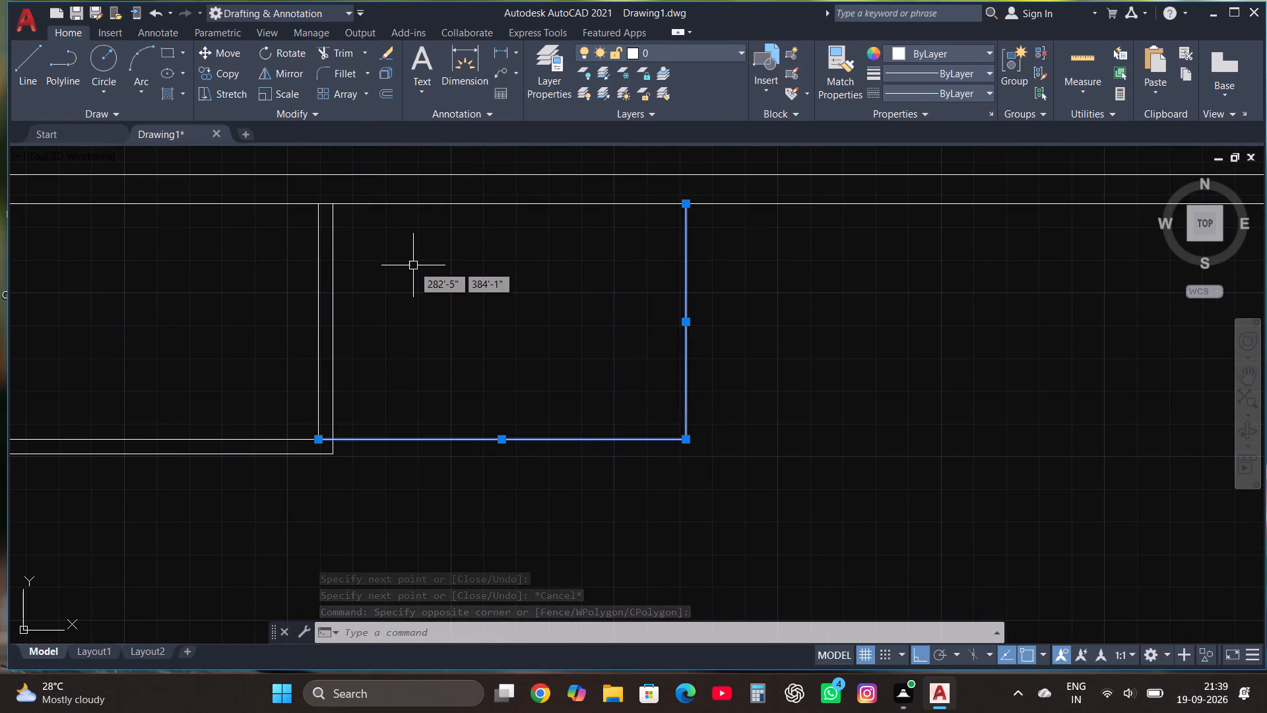
{"action": "left_click", "coordinate": [389, 92]}
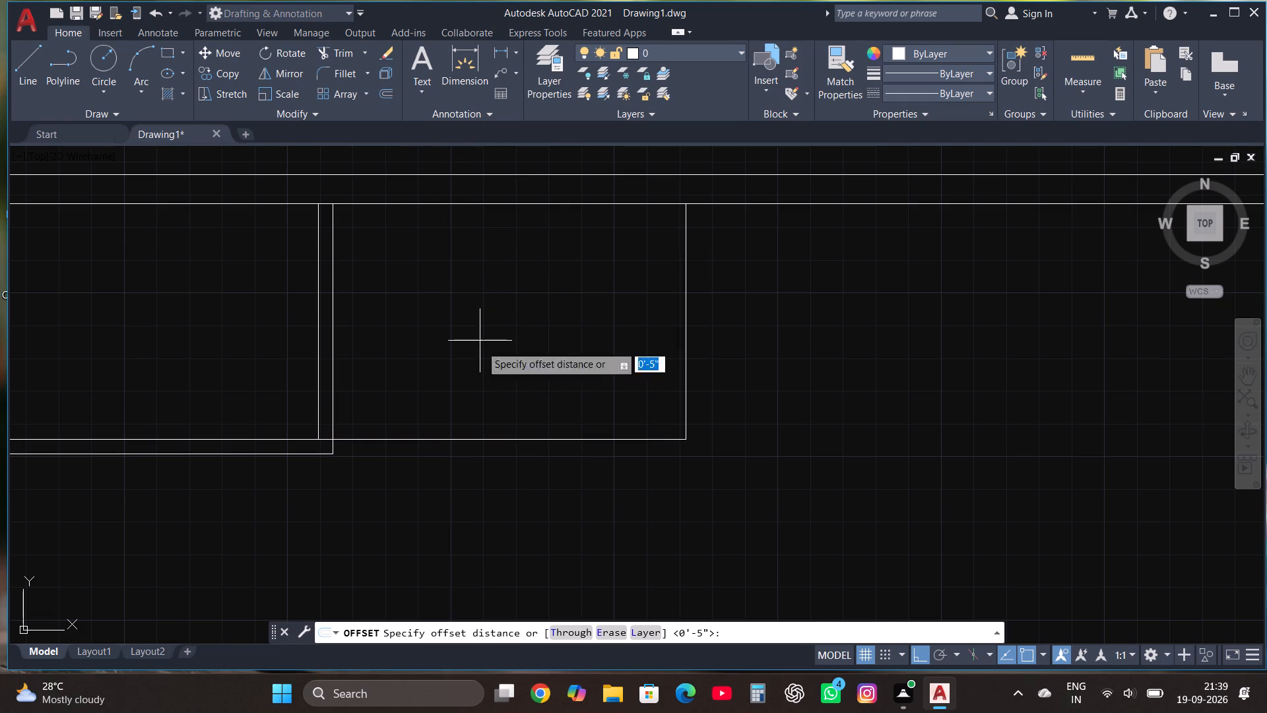
{"action": "left_click", "coordinate": [477, 438]}
{"action": "left_click", "coordinate": [477, 459]}
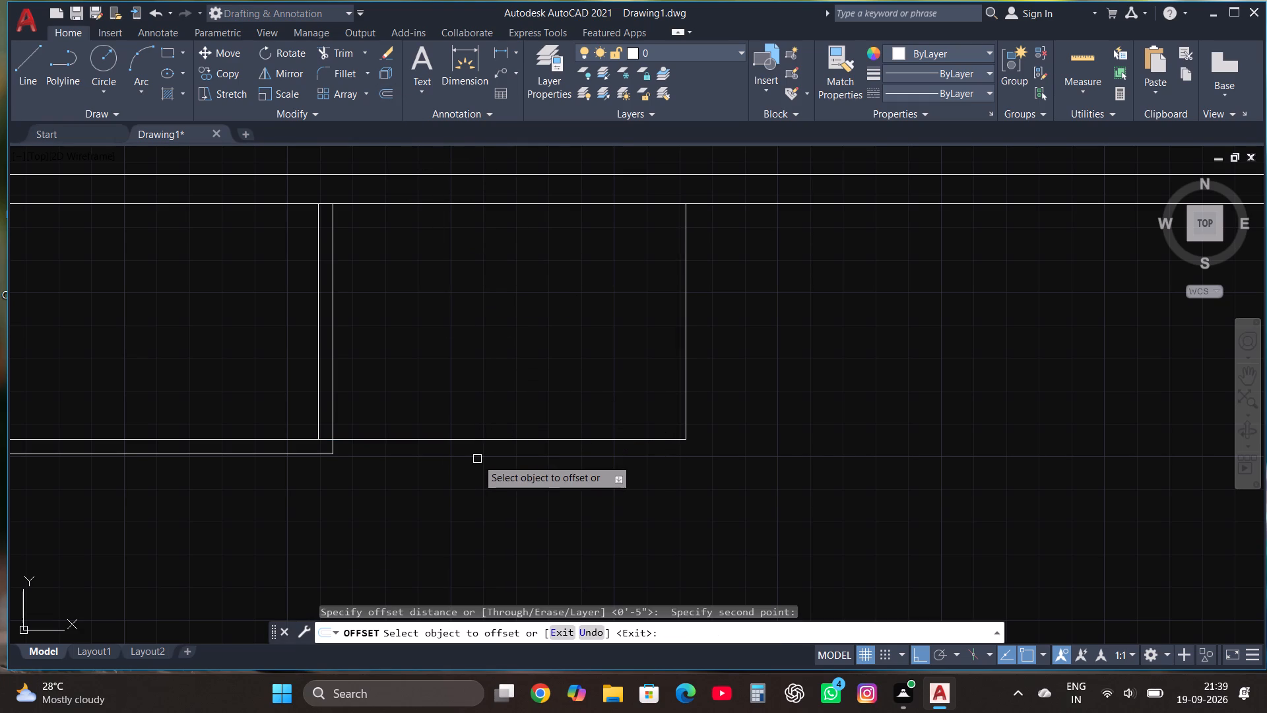
{"action": "left_click", "coordinate": [487, 439]}
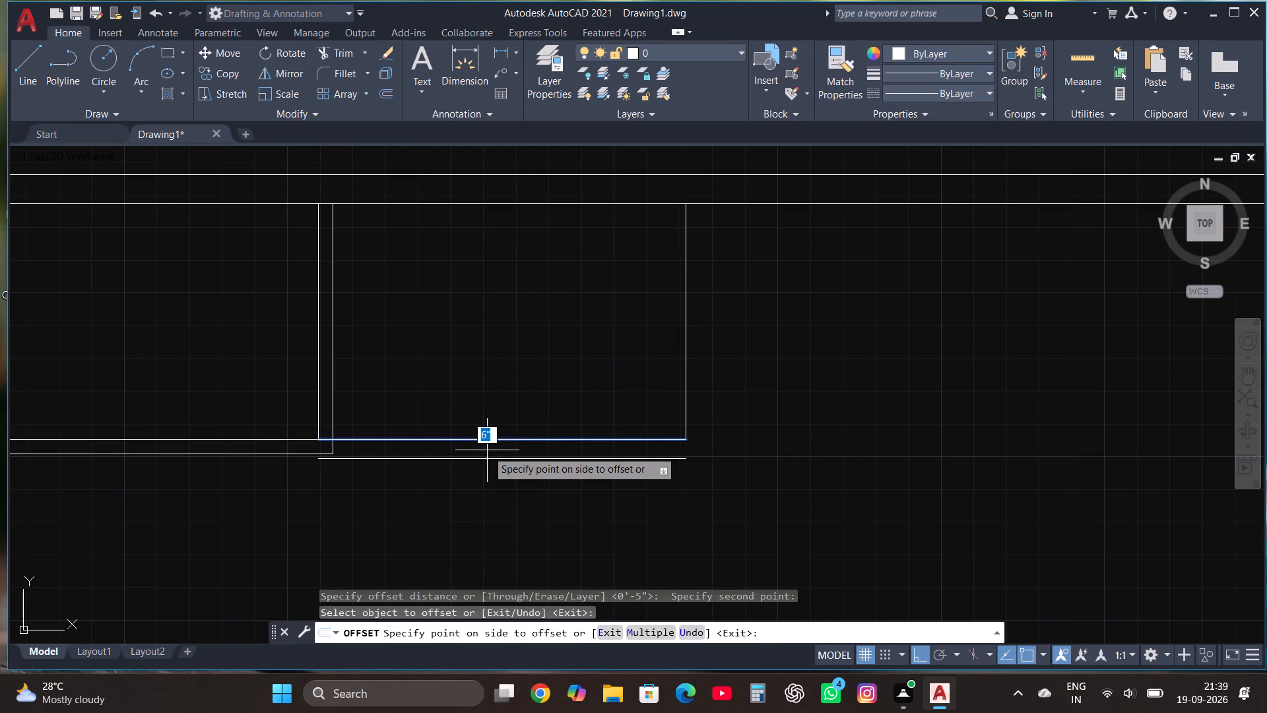
{"action": "type", "text": "4.5\""}
{"action": "key", "text": "Return"}
{"action": "left_click", "coordinate": [684, 386]}
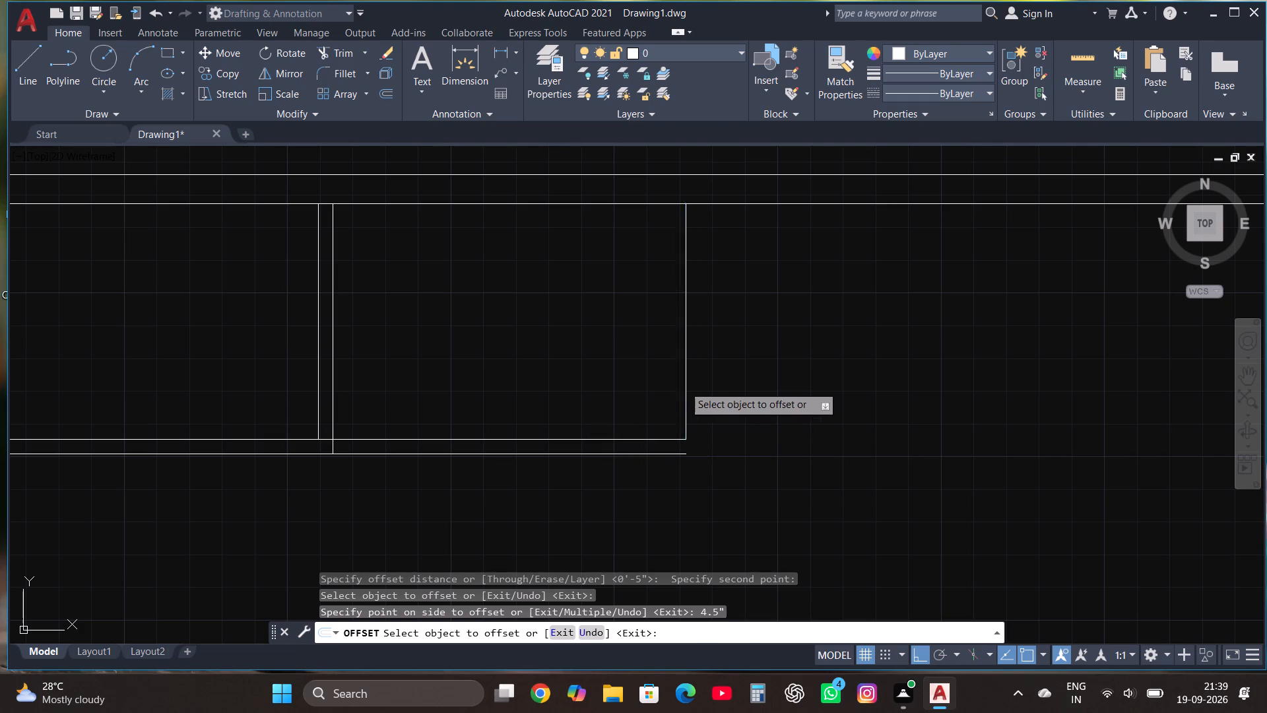
{"action": "type", "text": "4.5\""}
{"action": "key", "text": "Return"}
{"action": "key", "text": "Escape"}
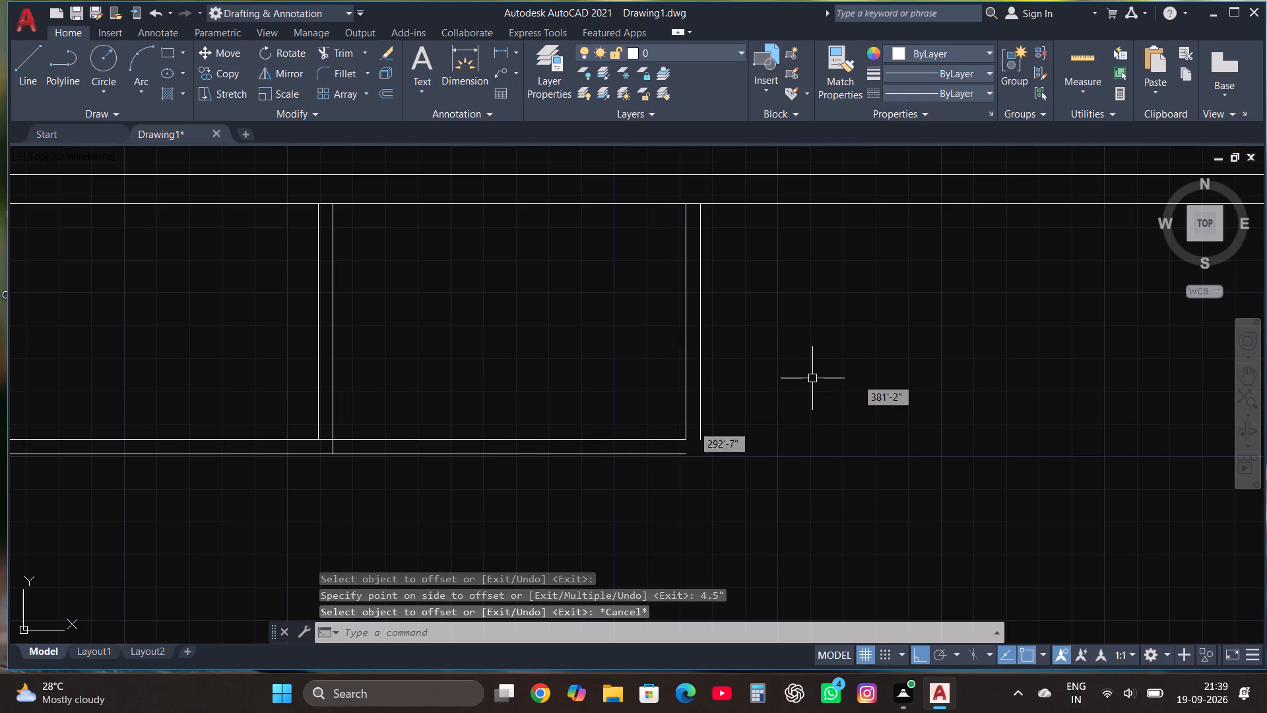
Fillet the second room's two outer partition lines so they meet in a closed square corner.
{"action": "left_click", "coordinate": [337, 71]}
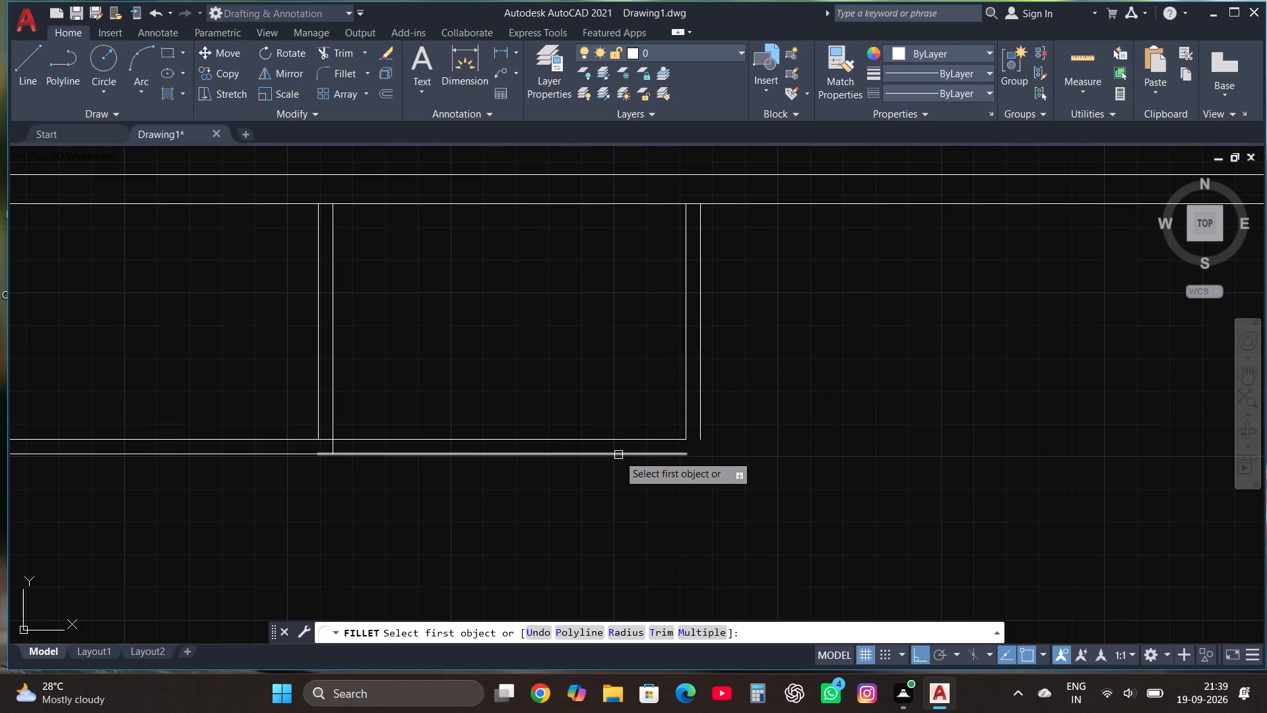
{"action": "left_click", "coordinate": [618, 455]}
{"action": "left_click", "coordinate": [703, 415]}
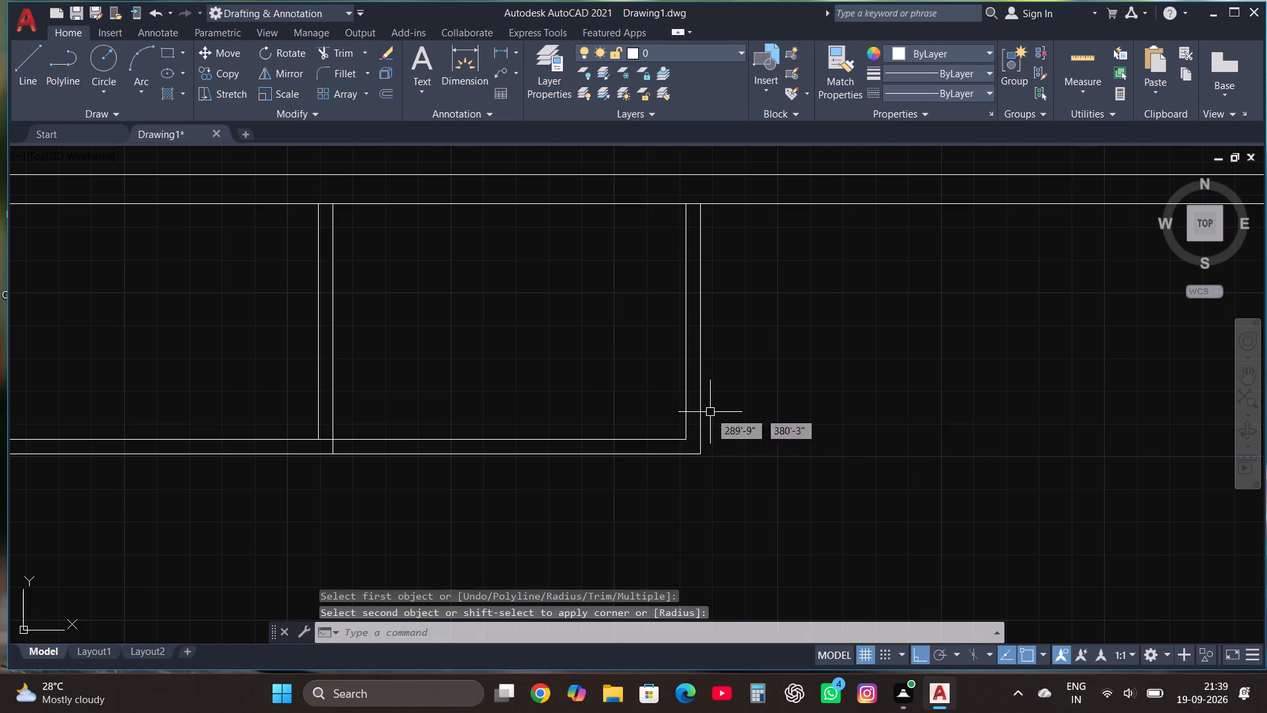
Draw the third room's lines from the second room's outer partition at the top wall: 9' along the wall, 5' down, and 9' back.
{"action": "scroll", "coordinate": [765, 426], "scroll_direction": "down", "scroll_amount": 3}
{"action": "scroll", "coordinate": [880, 423], "scroll_direction": "up", "scroll_amount": 2}
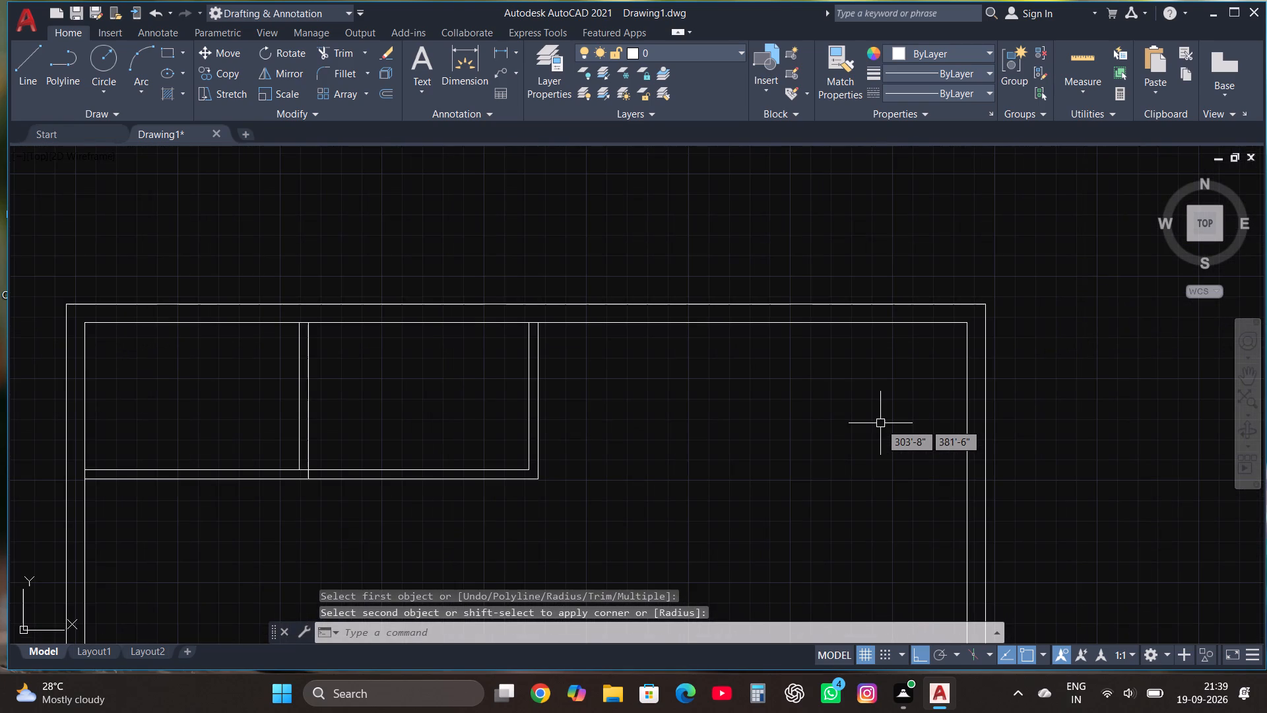
{"action": "left_click", "coordinate": [30, 65]}
{"action": "left_click", "coordinate": [536, 325]}
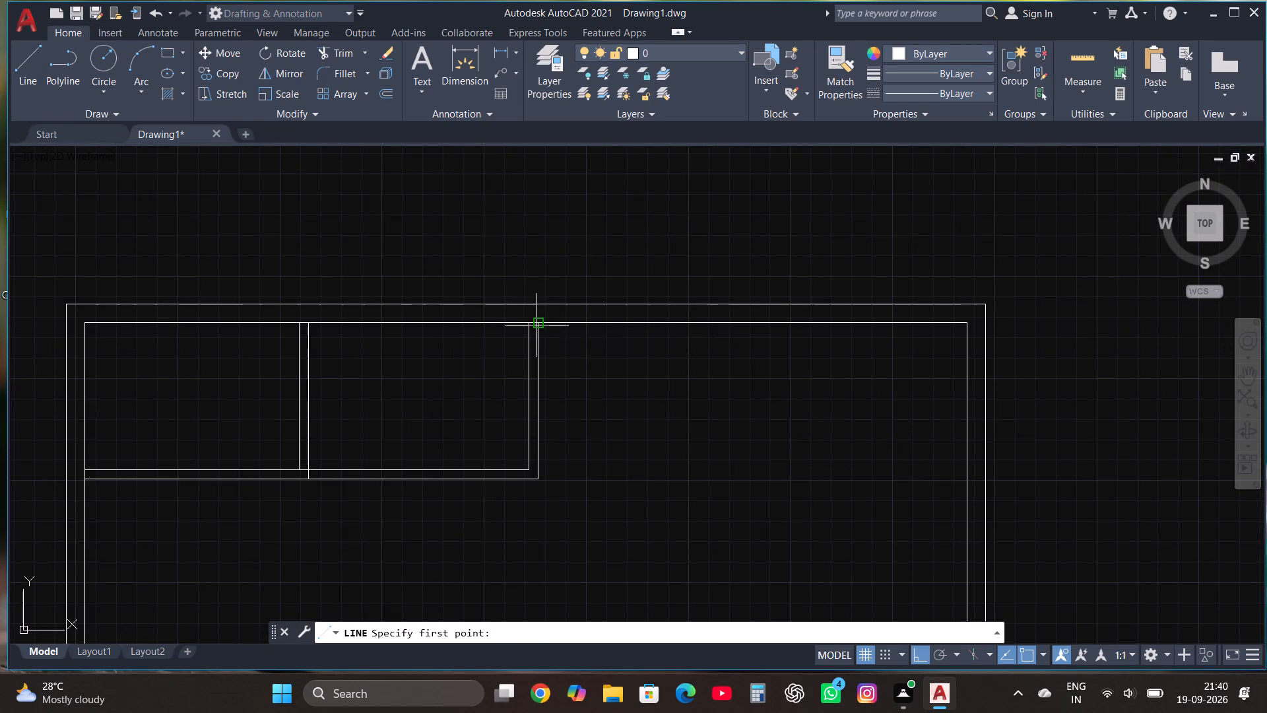
{"action": "type", "text": "9'"}
{"action": "key", "text": "Return"}
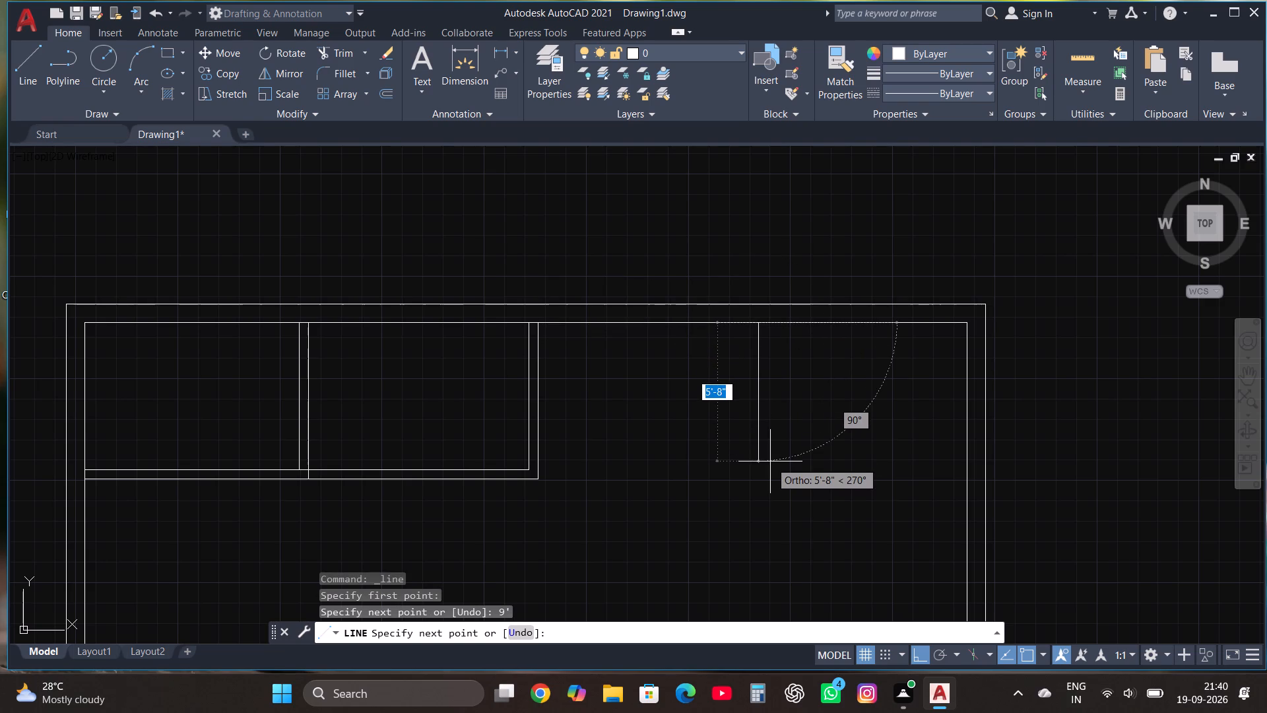
{"action": "type", "text": "5'"}
{"action": "key", "text": "Return"}
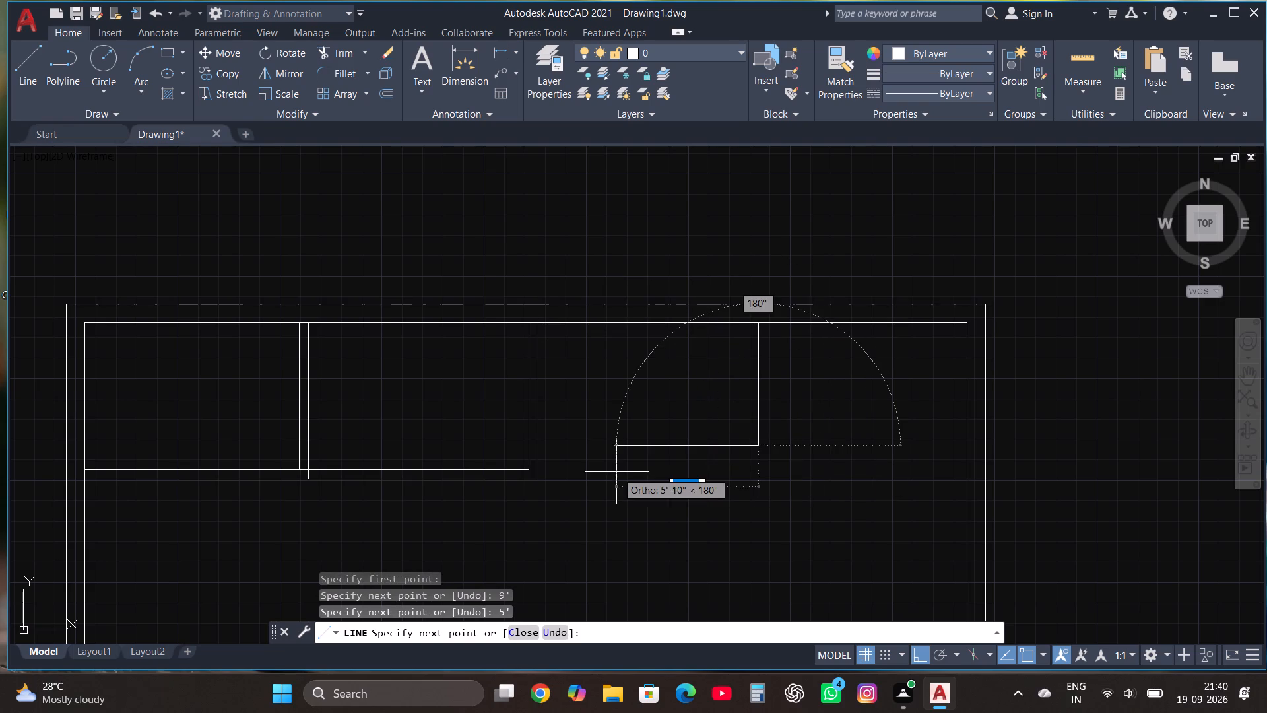
{"action": "type", "text": "9'"}
{"action": "key", "text": "Return"}
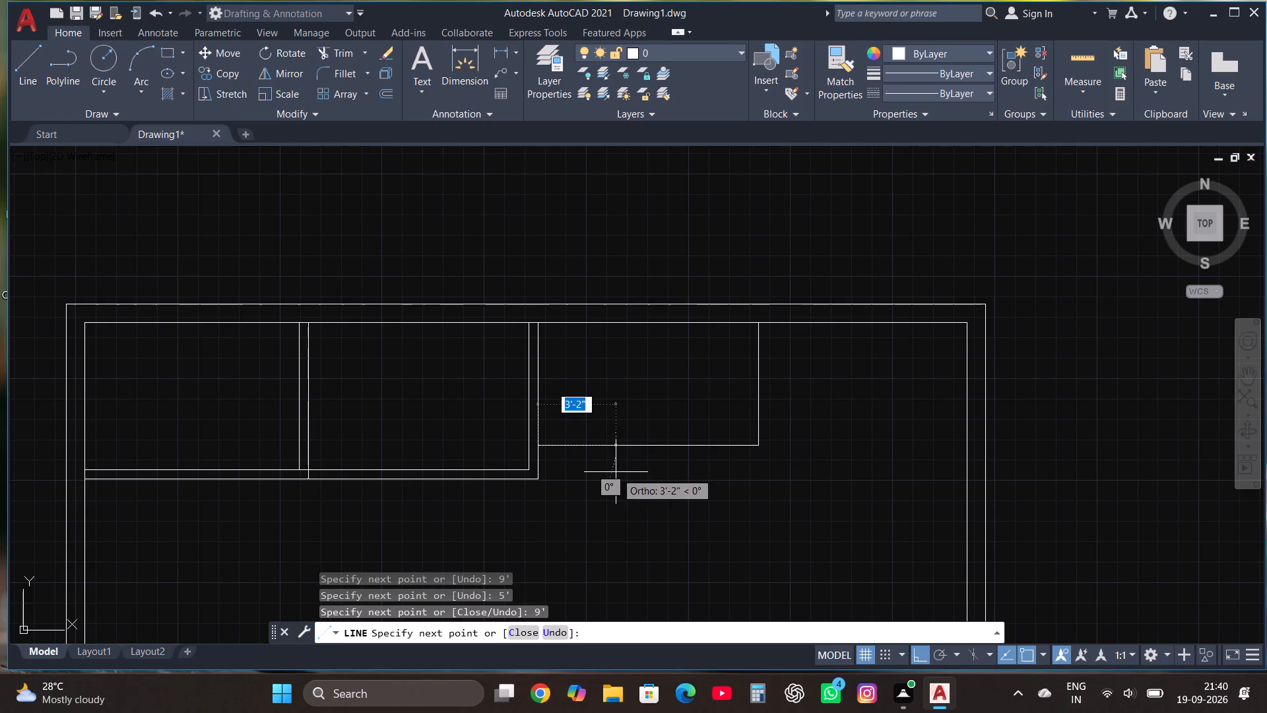
{"action": "key", "text": "Escape"}
Offset the third room's lower line and its right side line 4.5" outward to form the partition walls.
{"action": "left_click", "coordinate": [753, 494]}
{"action": "left_click", "coordinate": [719, 434]}
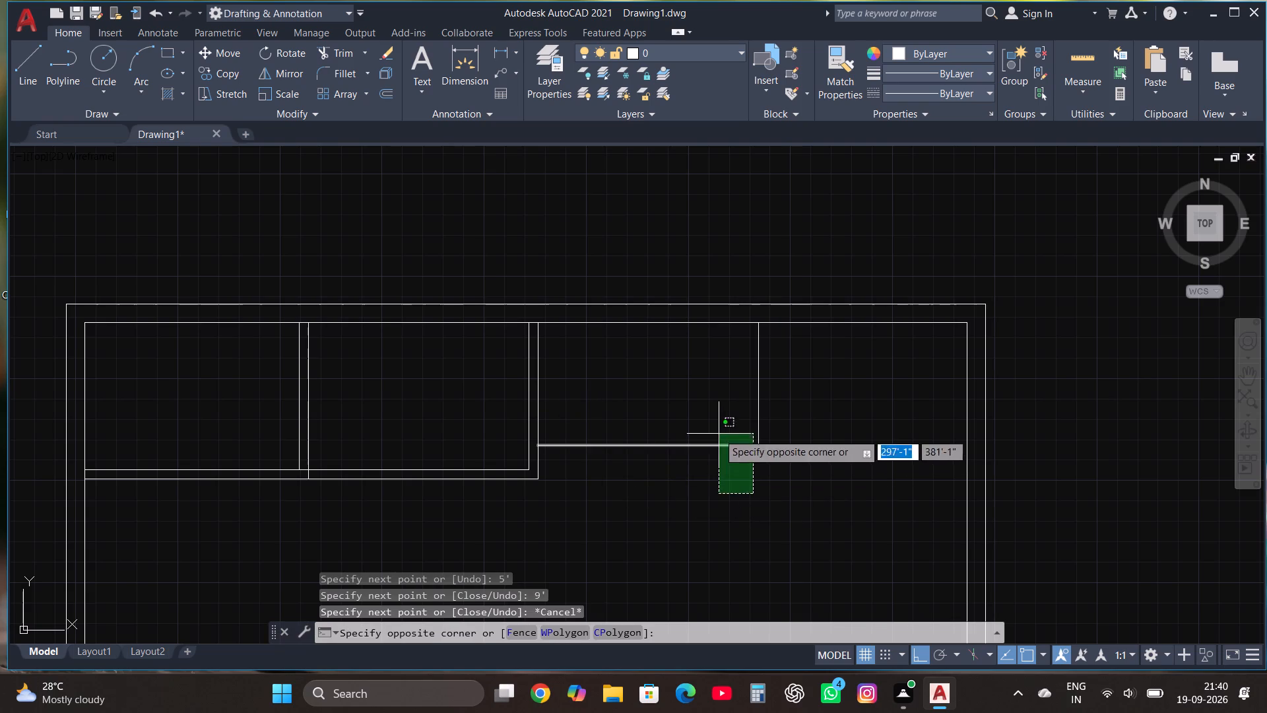
{"action": "left_click", "coordinate": [393, 94]}
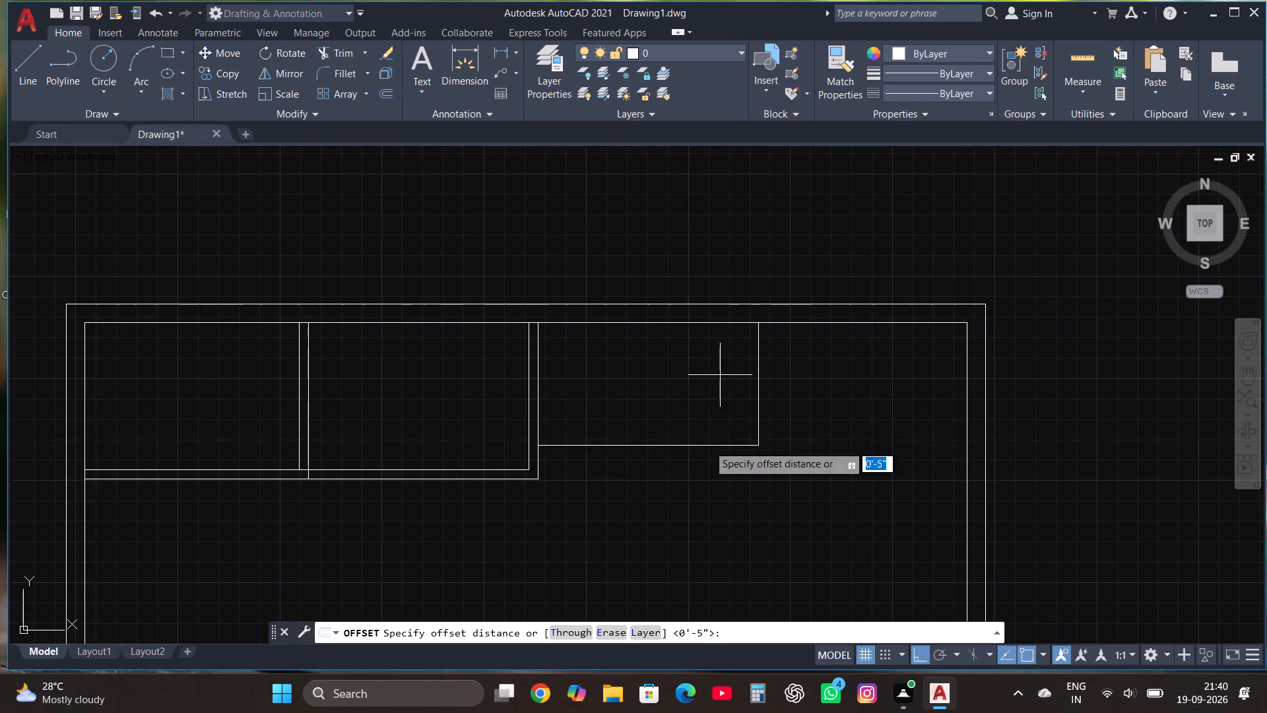
{"action": "left_click", "coordinate": [651, 450]}
{"action": "left_click", "coordinate": [653, 456]}
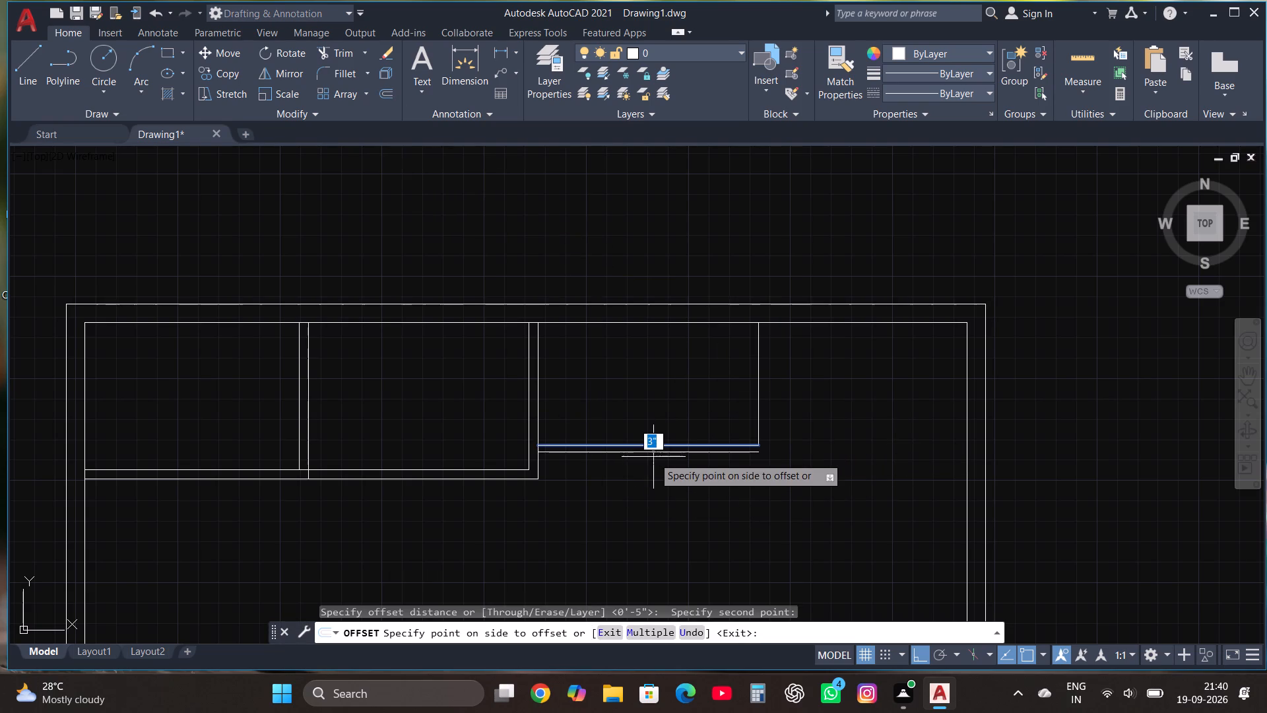
{"action": "type", "text": "4.5\""}
{"action": "key", "text": "Return"}
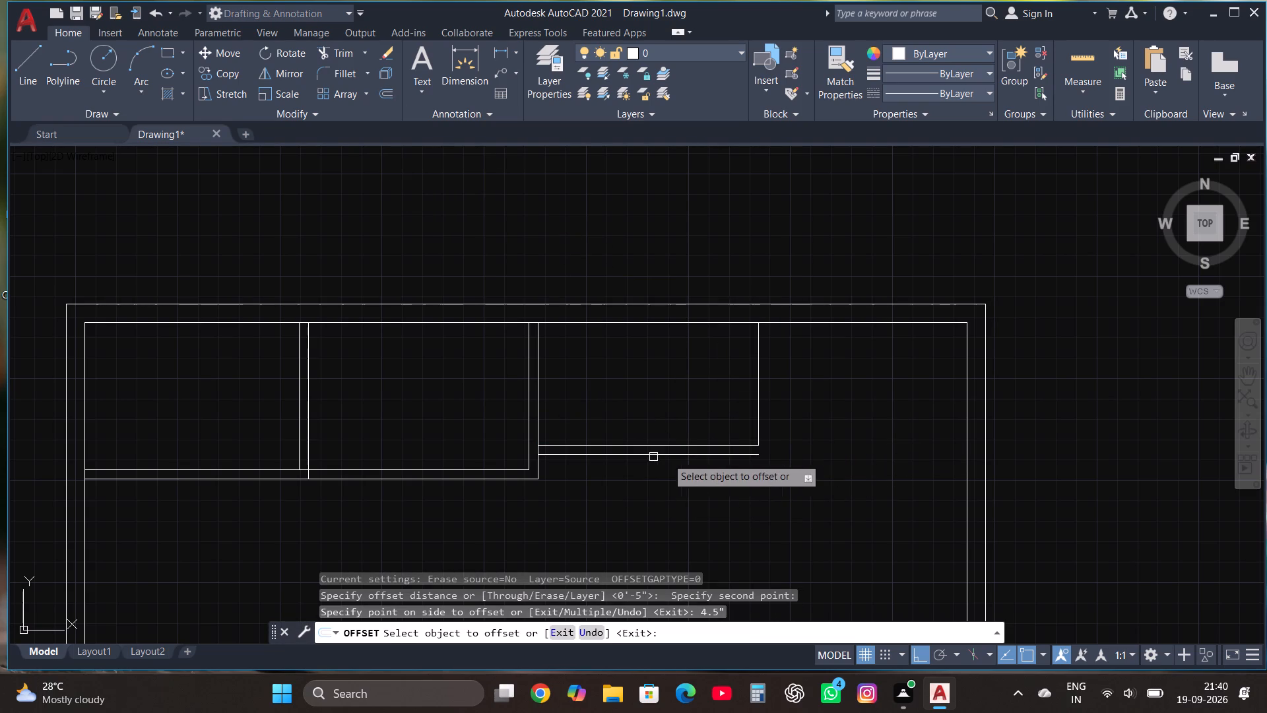
{"action": "left_click", "coordinate": [761, 405]}
{"action": "type", "text": "4.5\""}
{"action": "key", "text": "Return"}
{"action": "key", "text": "Escape"}
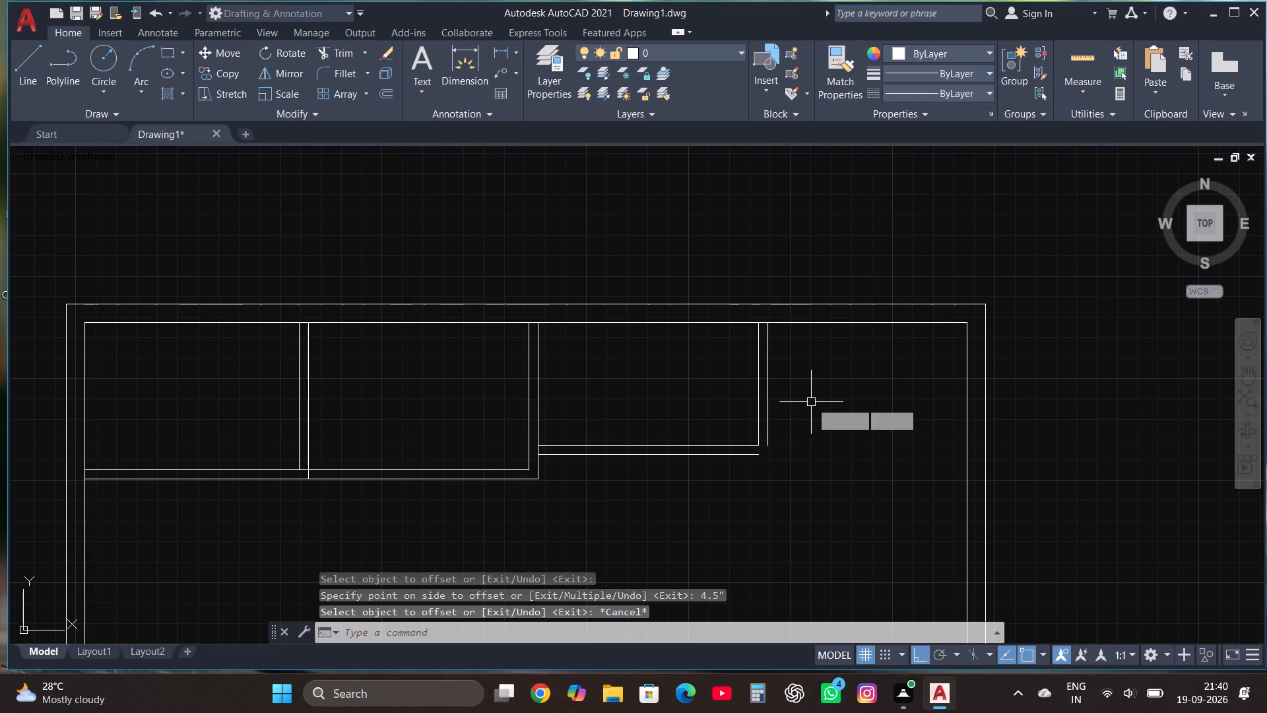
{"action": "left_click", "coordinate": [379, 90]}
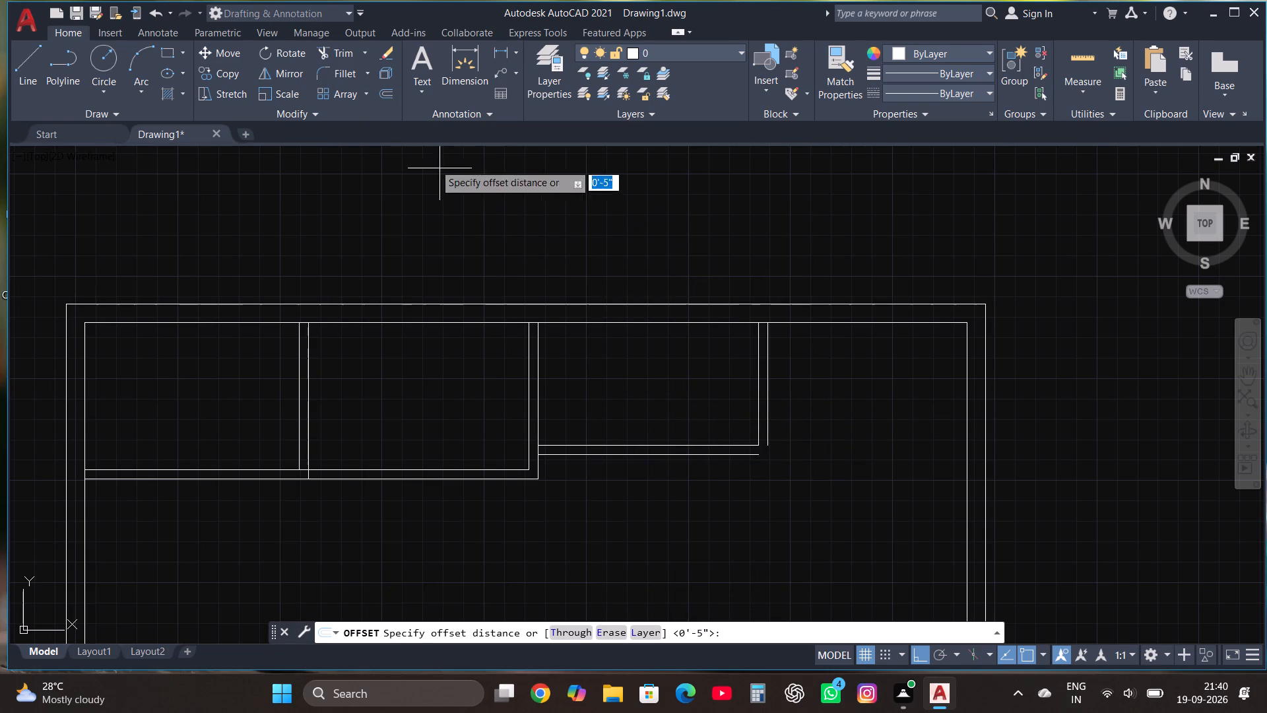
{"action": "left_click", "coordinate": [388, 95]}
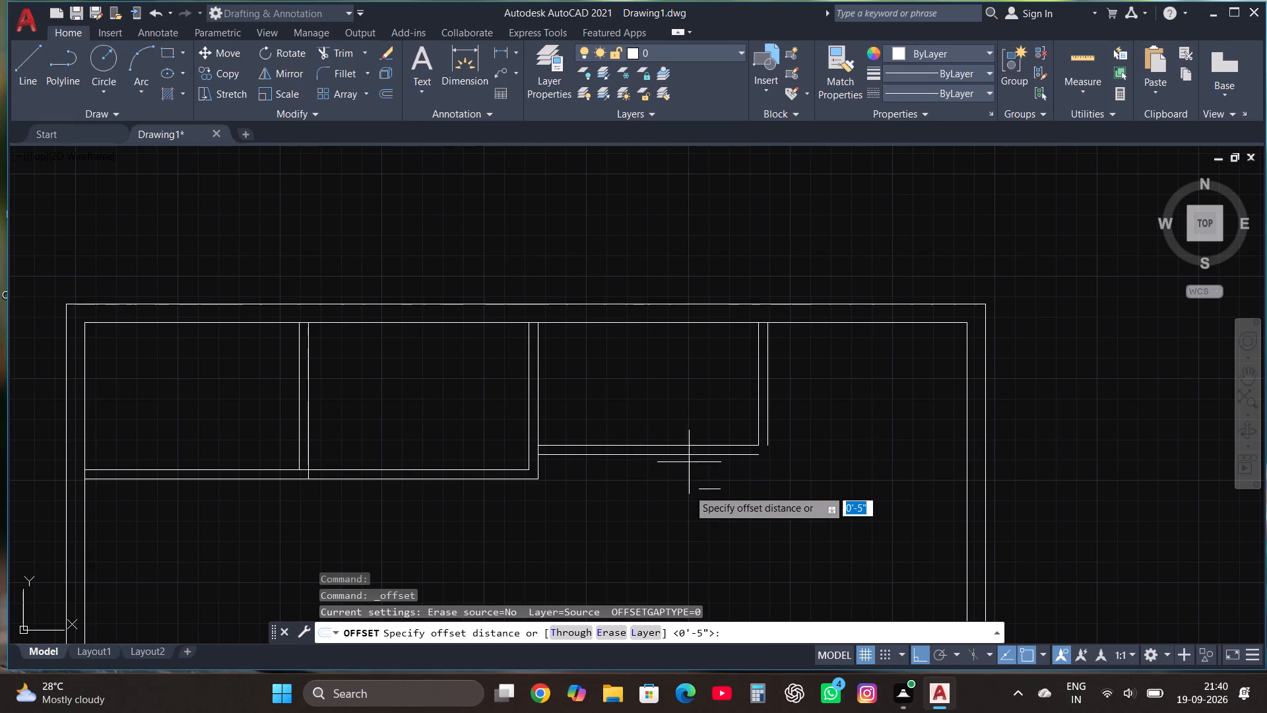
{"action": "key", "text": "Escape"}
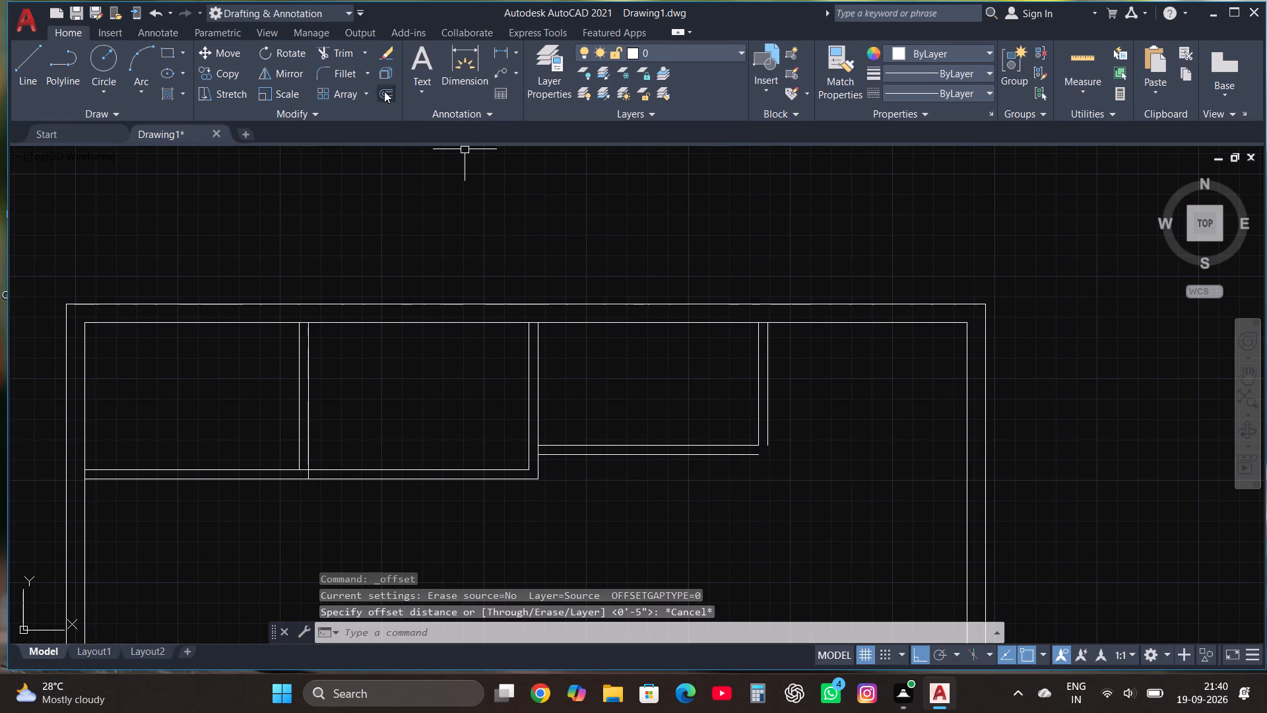
Fillet the third room's two outer partition lines so they meet in a closed square corner.
{"action": "left_click", "coordinate": [348, 69]}
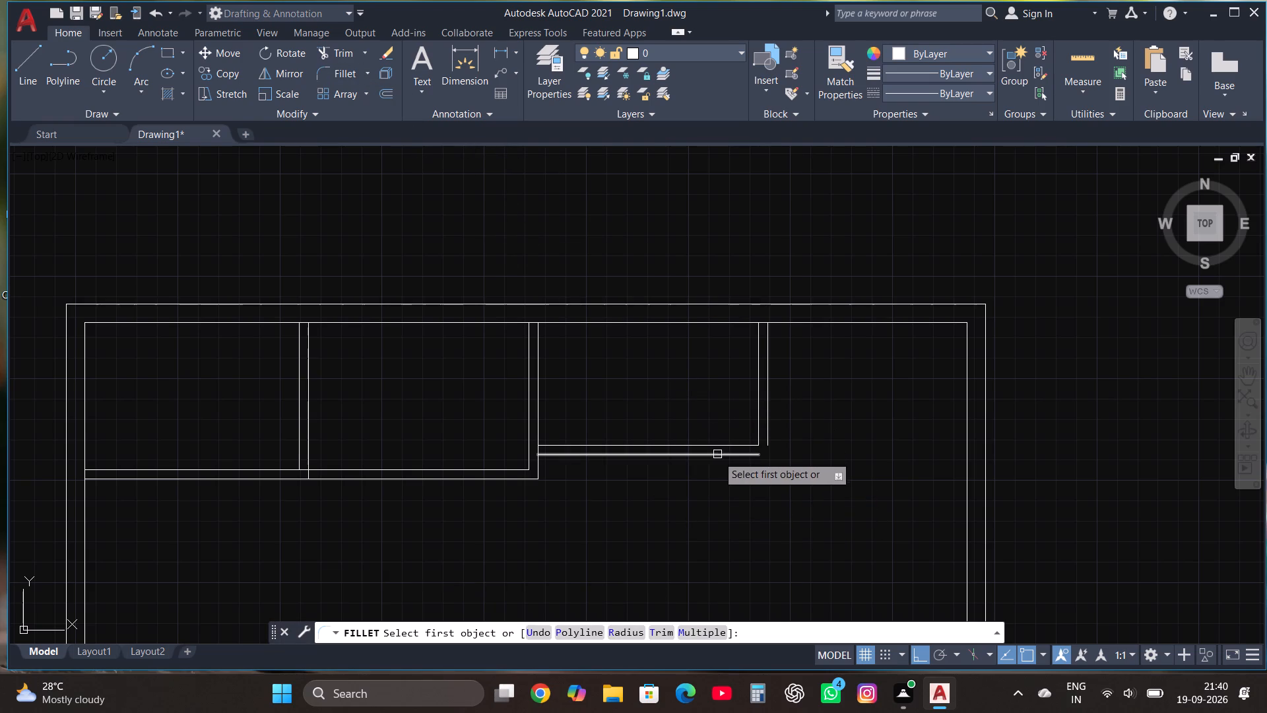
{"action": "left_click", "coordinate": [717, 458]}
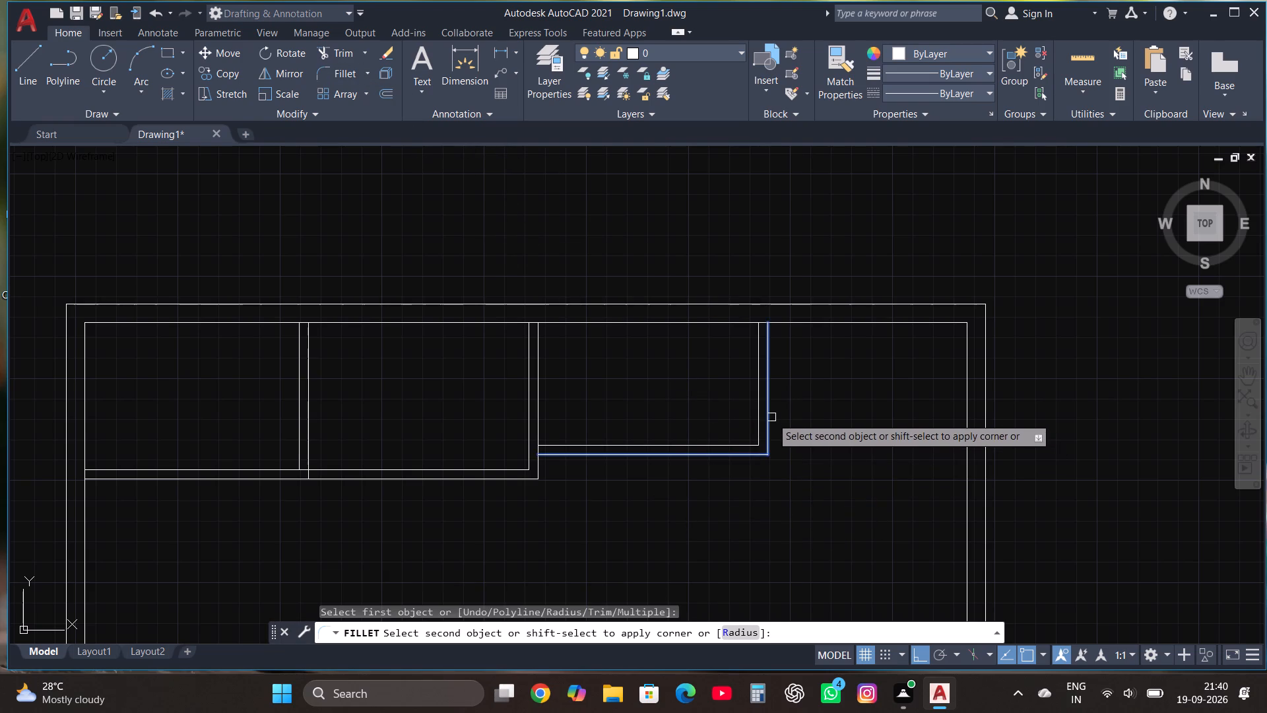
{"action": "left_click", "coordinate": [768, 412]}
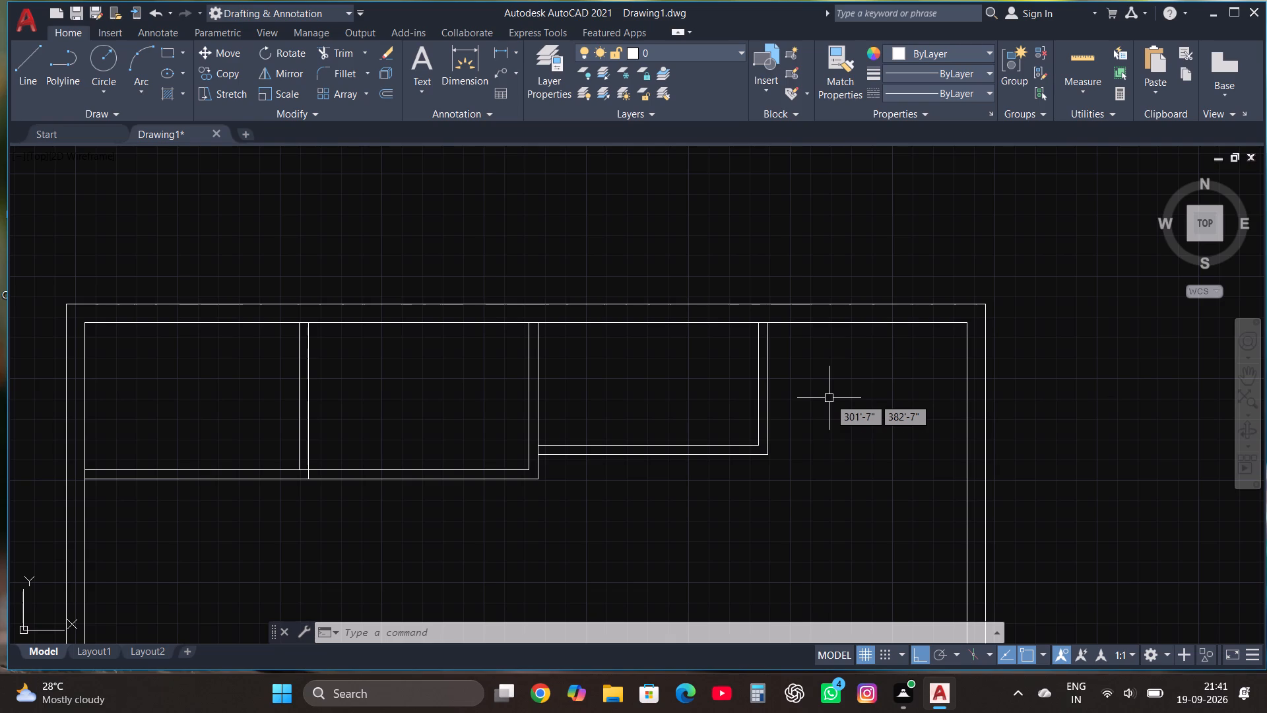
Draw an 8'10" line along the top wall's inner face, starting from the third room's outer partition and heading toward the right wall.
{"action": "left_click", "coordinate": [23, 53]}
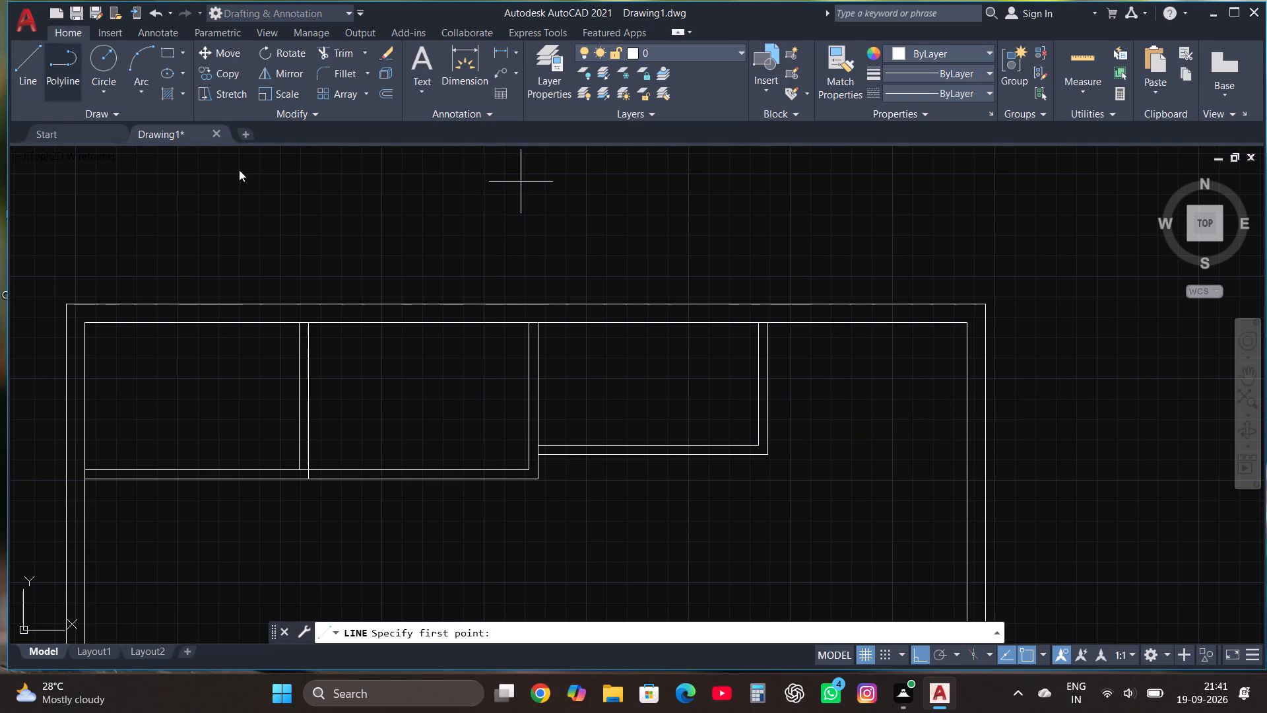
{"action": "left_click", "coordinate": [764, 326]}
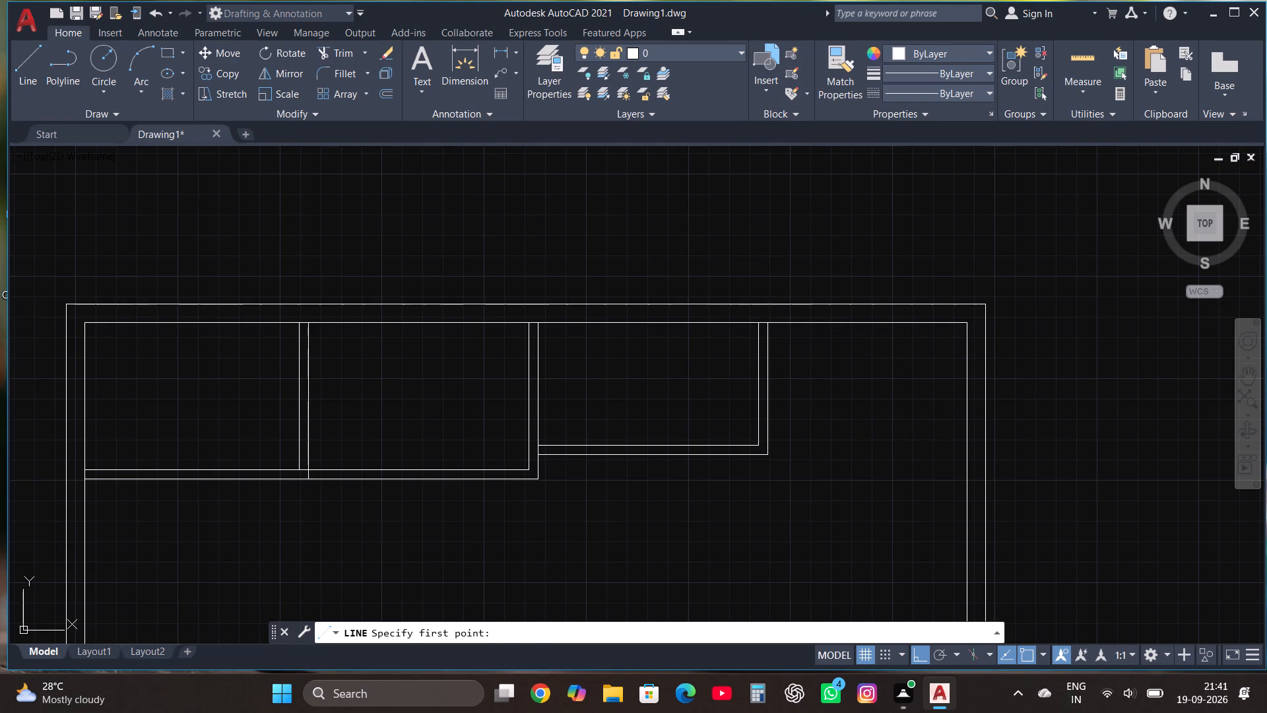
{"action": "type", "text": "8'"}
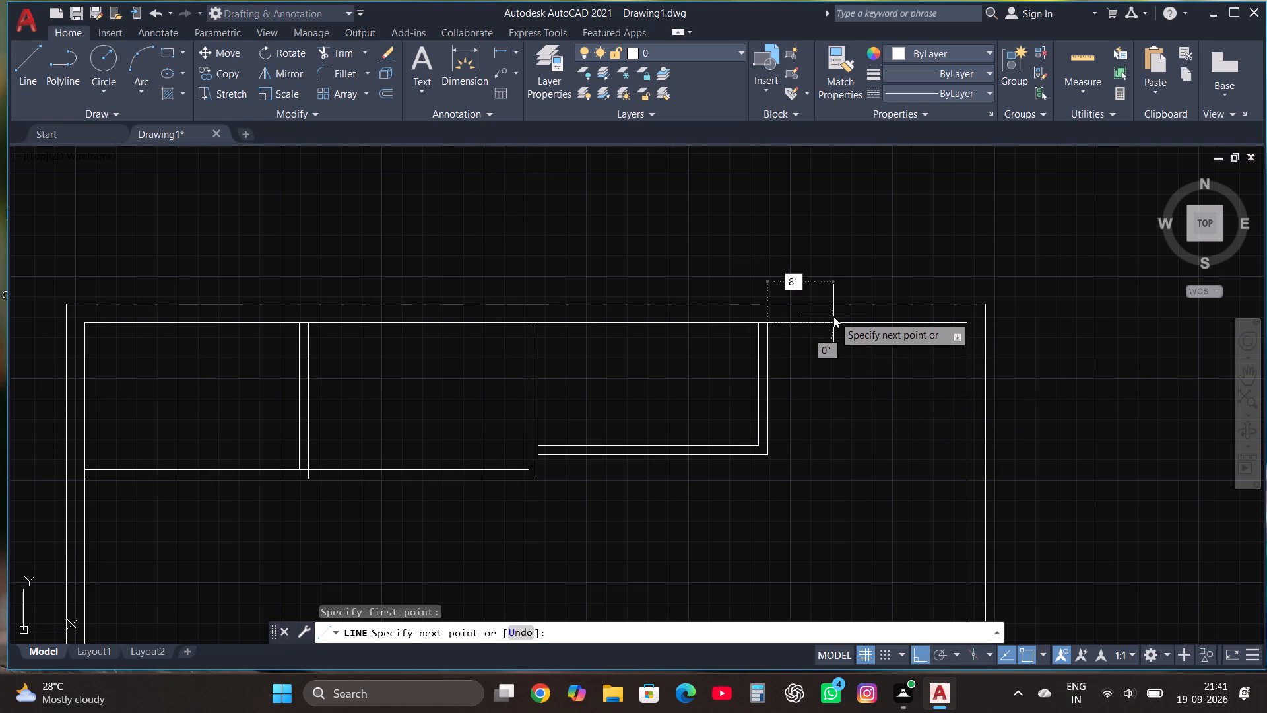
{"action": "type", "text": "10\""}
{"action": "key", "text": "Return"}
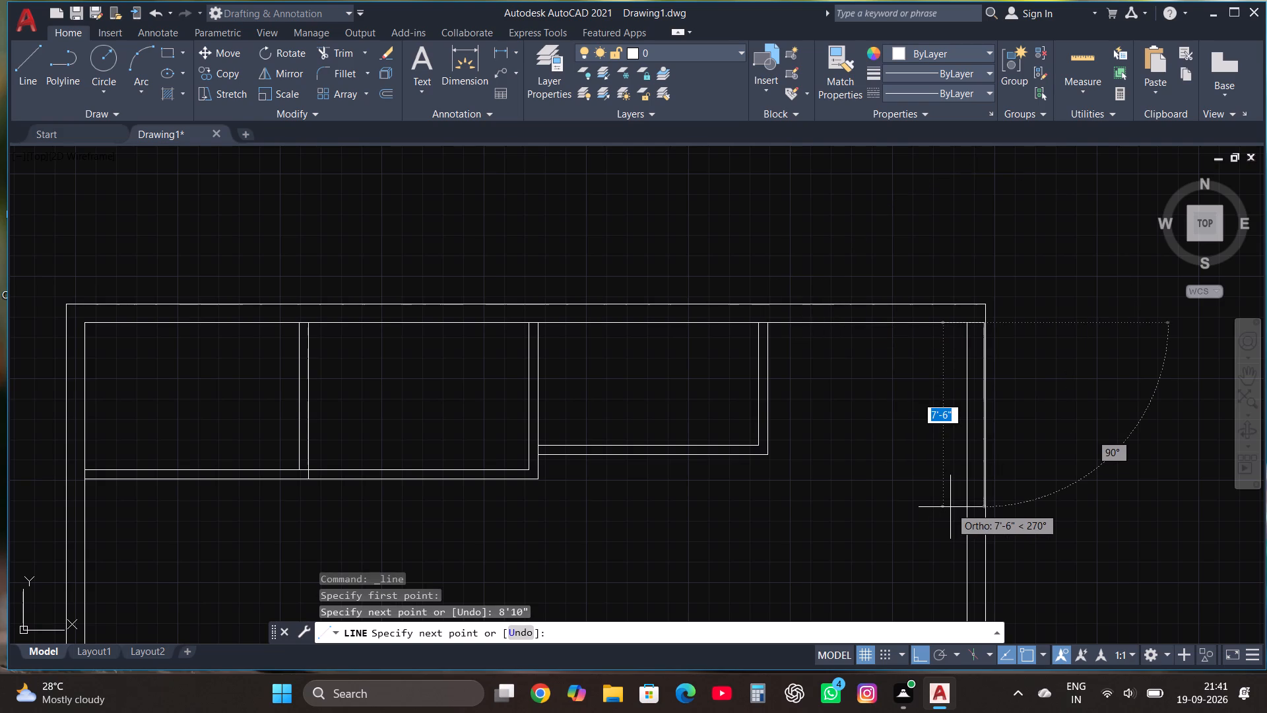
{"action": "key", "text": "Escape"}
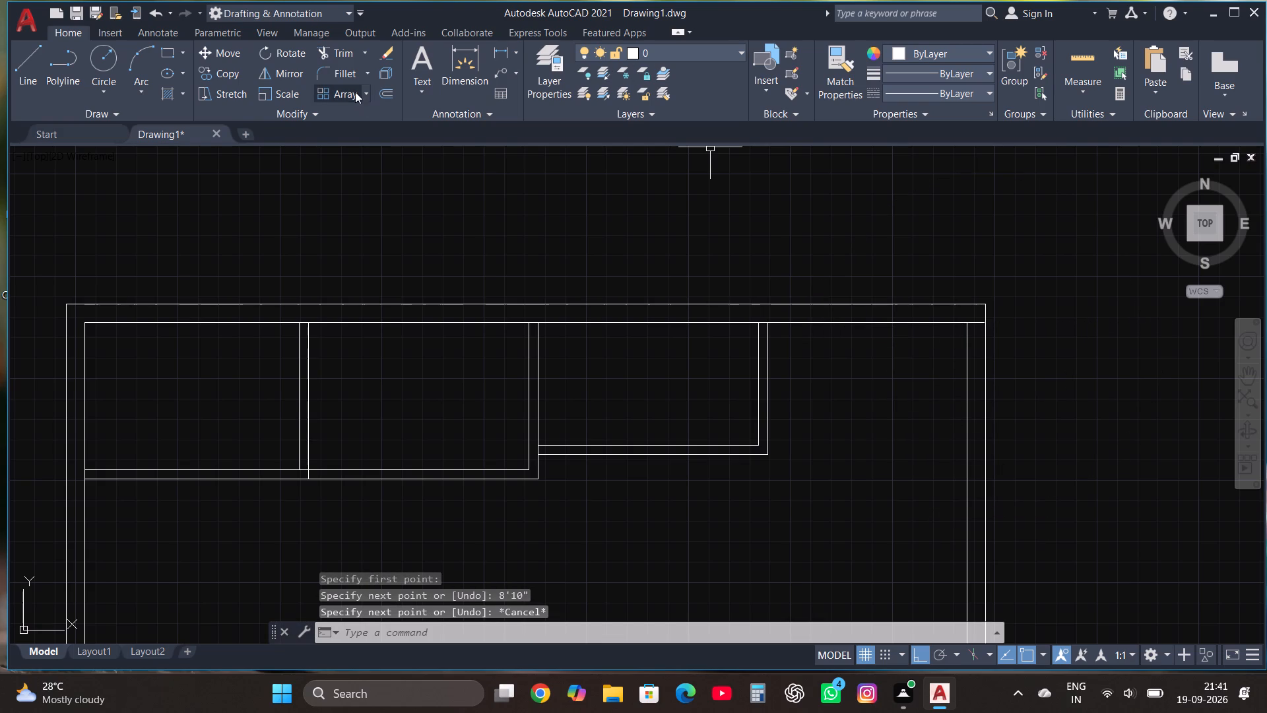
Trim the end of the 8'10" line that runs past the right wall's inner face.
{"action": "left_click", "coordinate": [344, 55]}
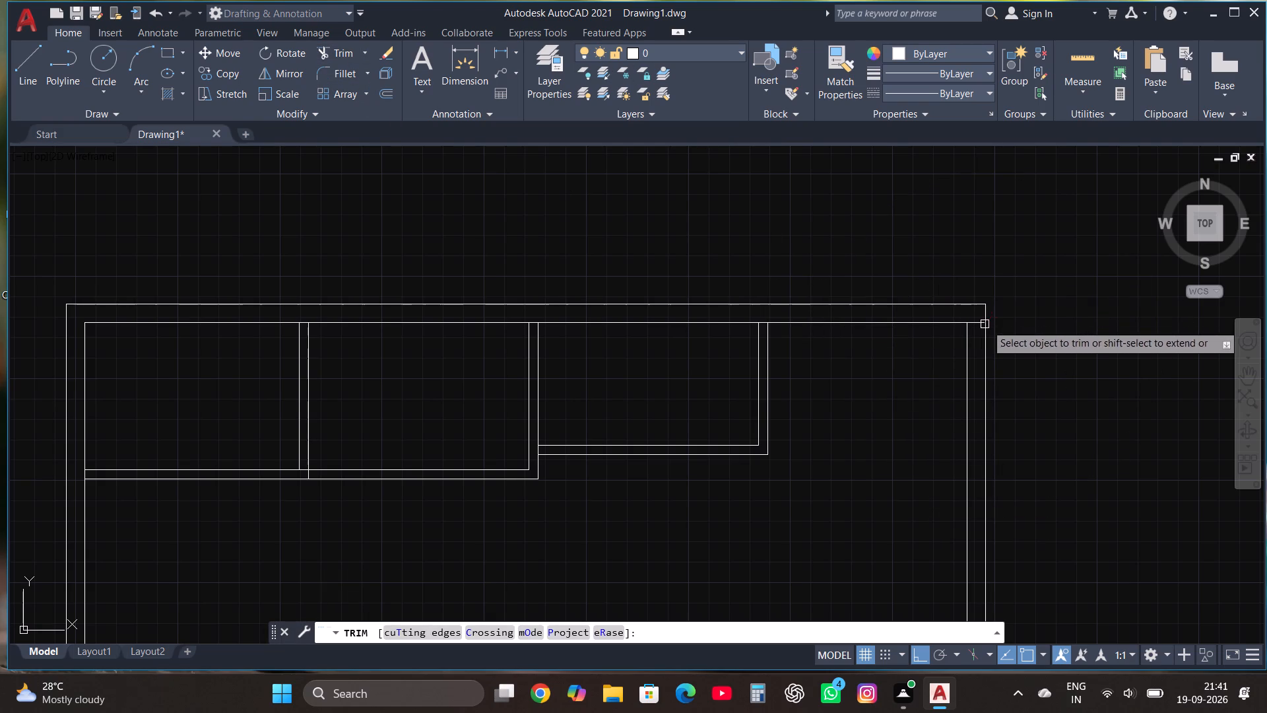
{"action": "left_click", "coordinate": [981, 324]}
{"action": "key", "text": "Escape"}
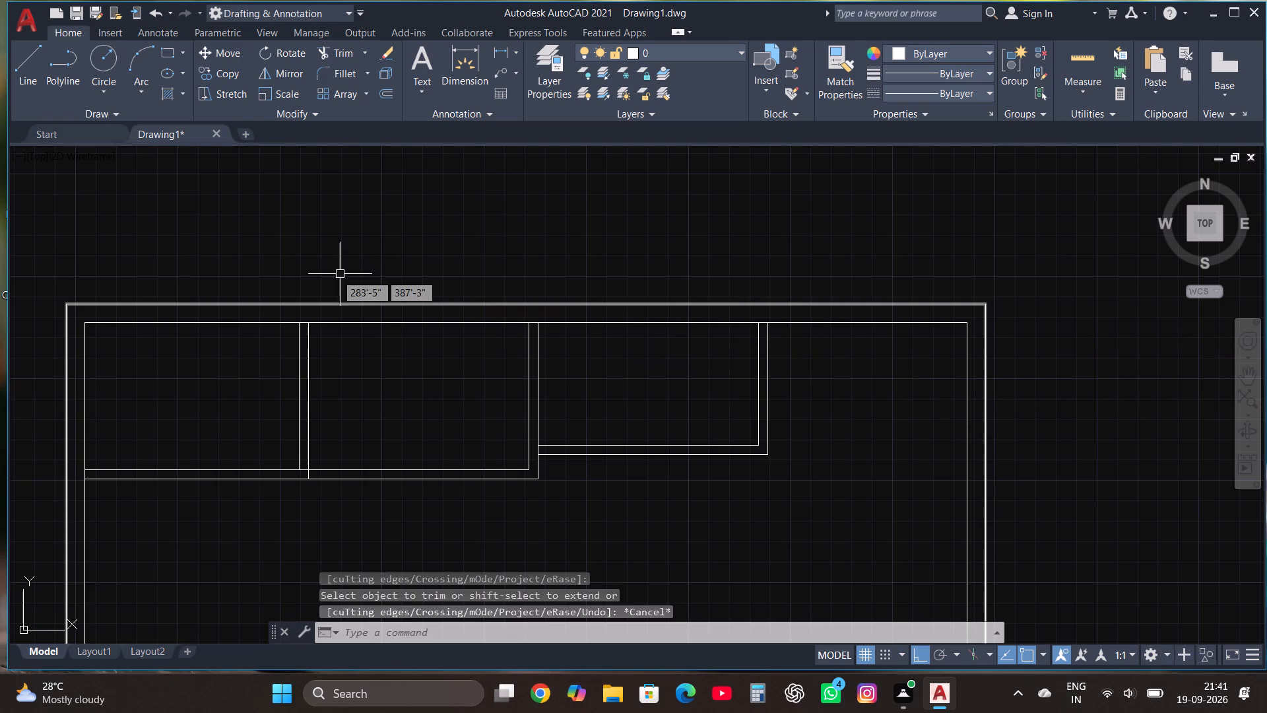
Draw two horizontal lines, about 8'8" and 8'9" long, from the third room's outer and inner lower corners across the right wall's inner line.
{"action": "left_click", "coordinate": [40, 57]}
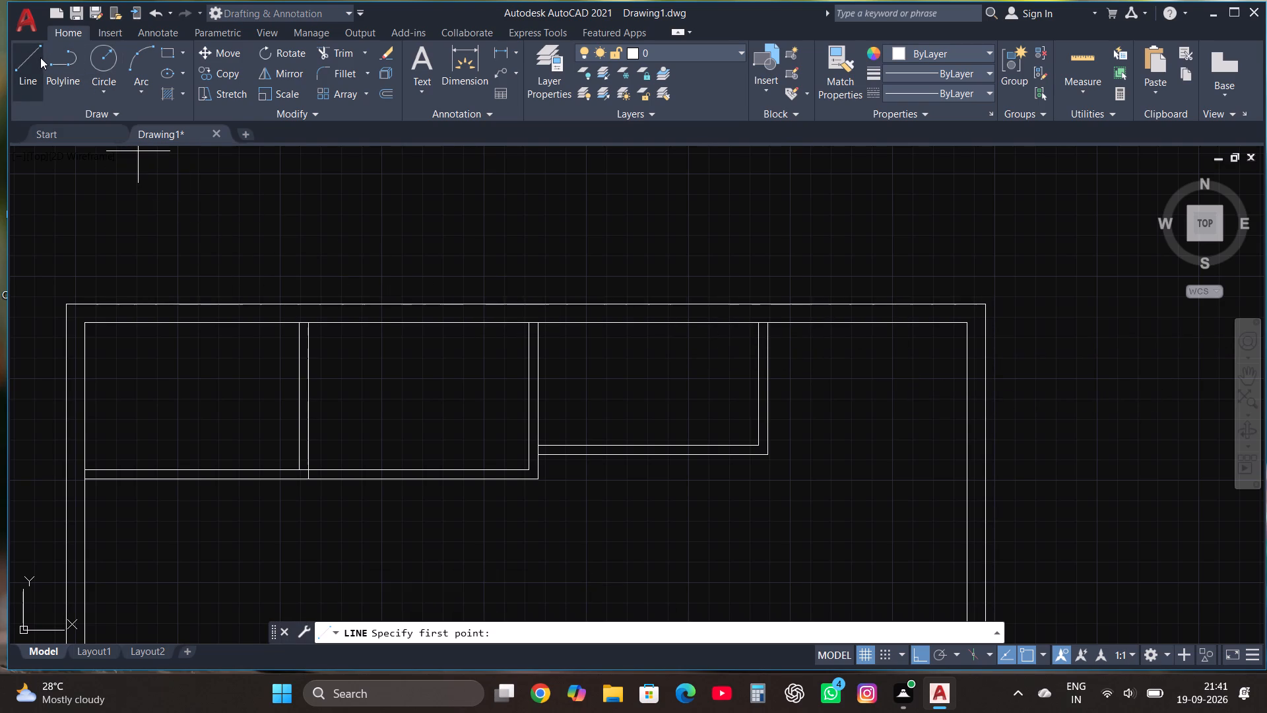
{"action": "scroll", "coordinate": [796, 479], "scroll_direction": "up", "scroll_amount": 1}
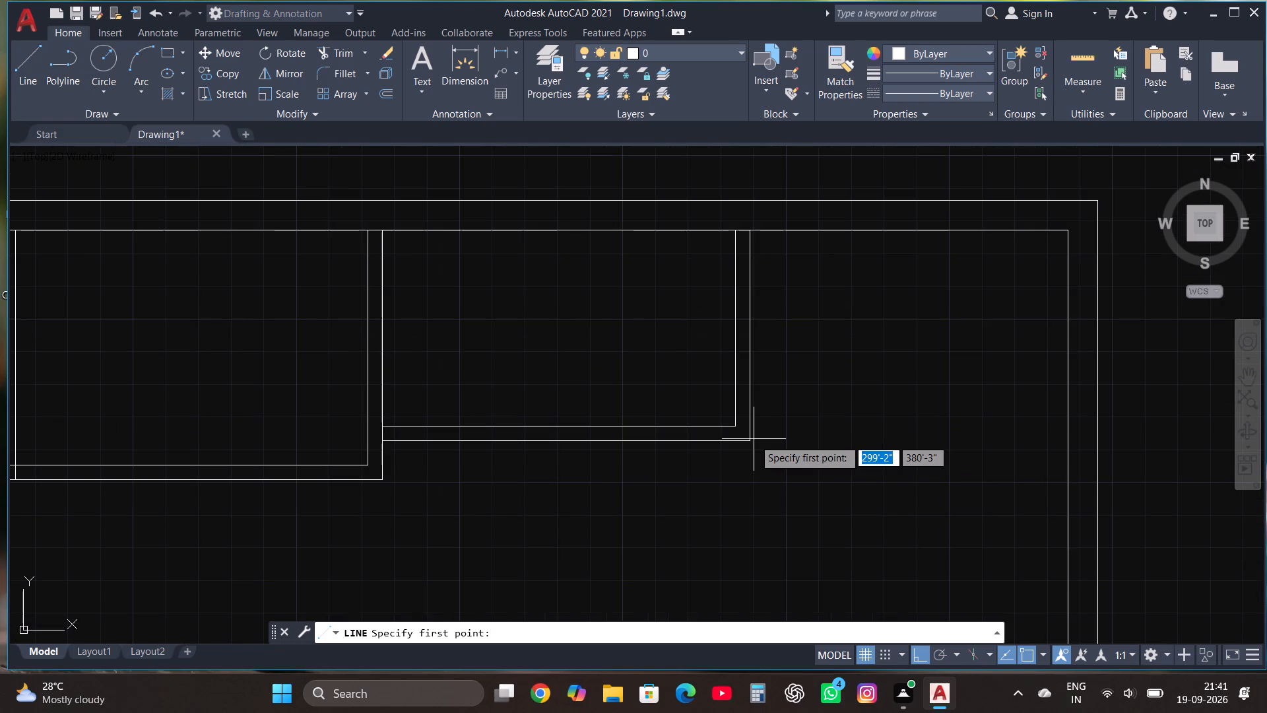
{"action": "left_click", "coordinate": [748, 439]}
{"action": "scroll", "coordinate": [1100, 446], "scroll_direction": "up", "scroll_amount": 1}
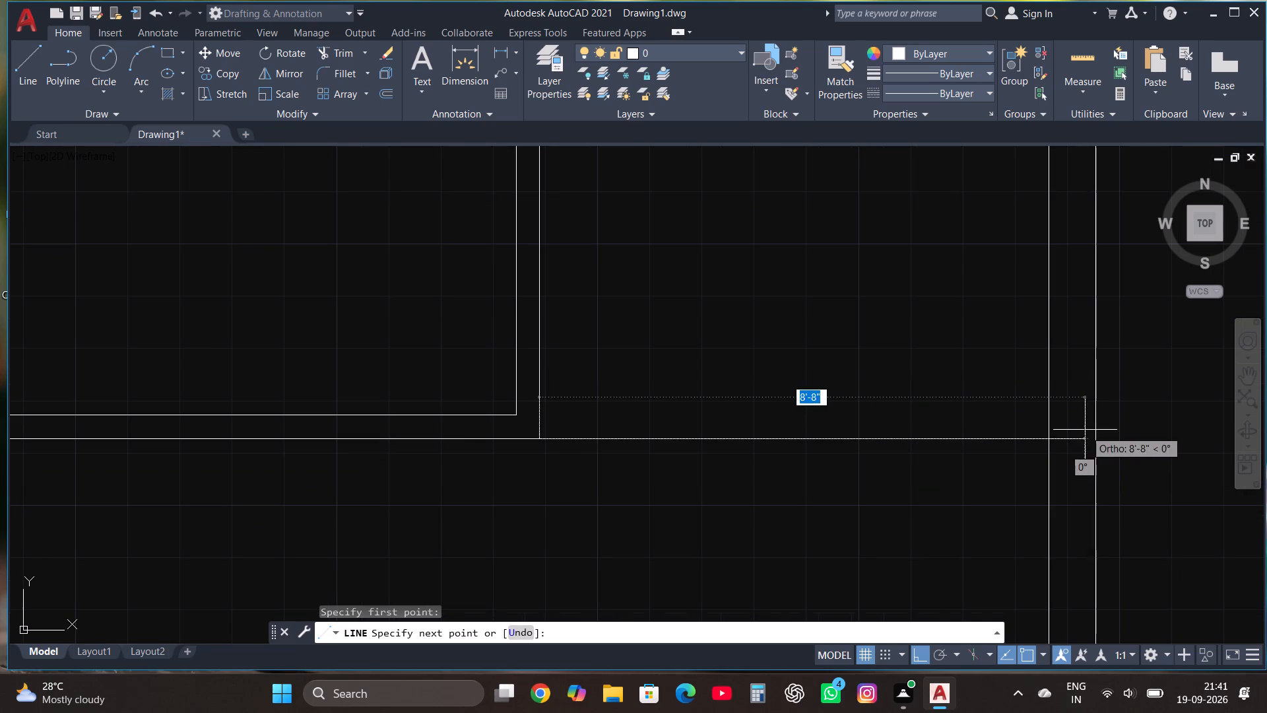
{"action": "left_click", "coordinate": [1085, 430]}
{"action": "left_click", "coordinate": [32, 55]}
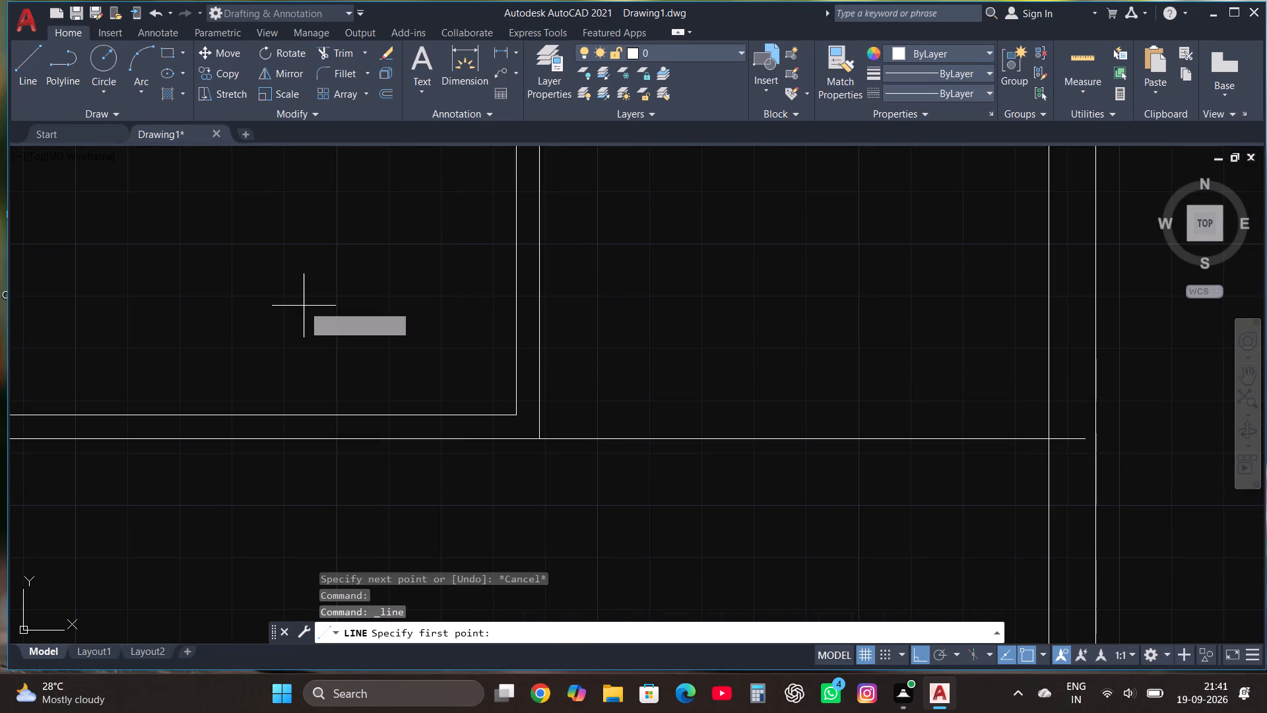
{"action": "left_click", "coordinate": [515, 416]}
{"action": "left_click", "coordinate": [1062, 364]}
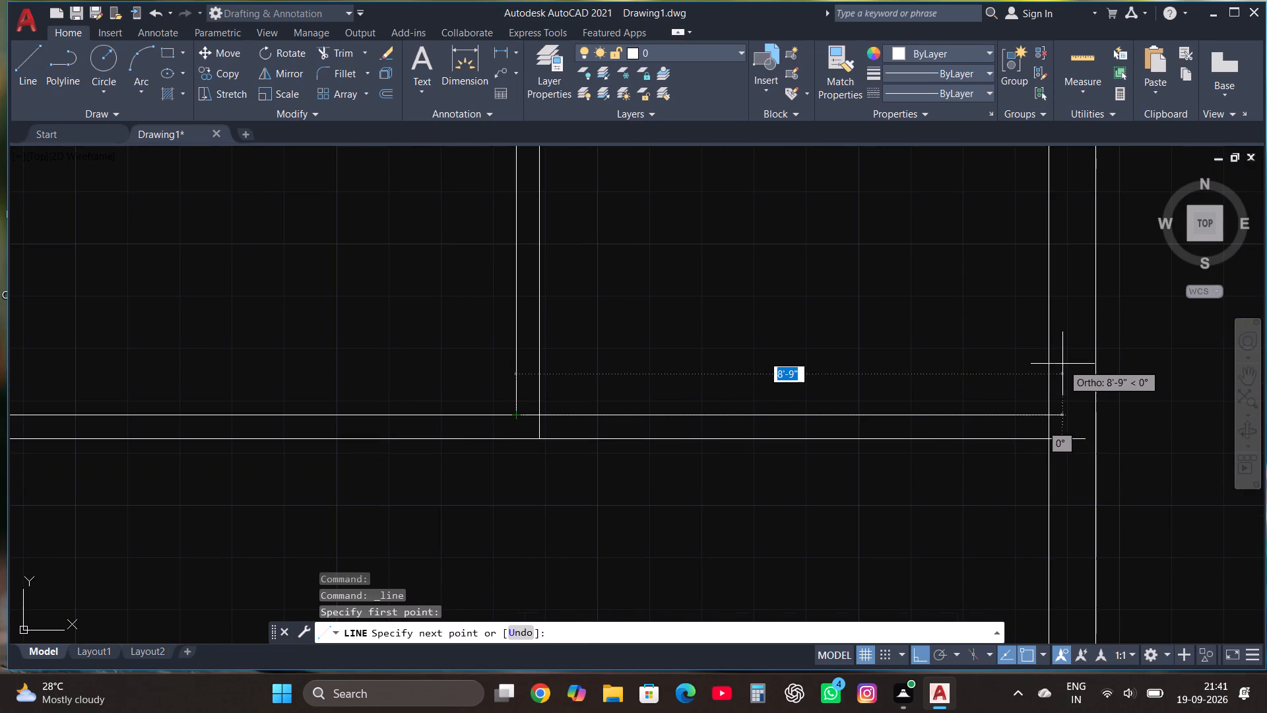
Trim the two lines' ends past the right wall's inner face and clear the line pieces crossing the partition junctions to open the wall joints.
{"action": "left_click", "coordinate": [351, 54]}
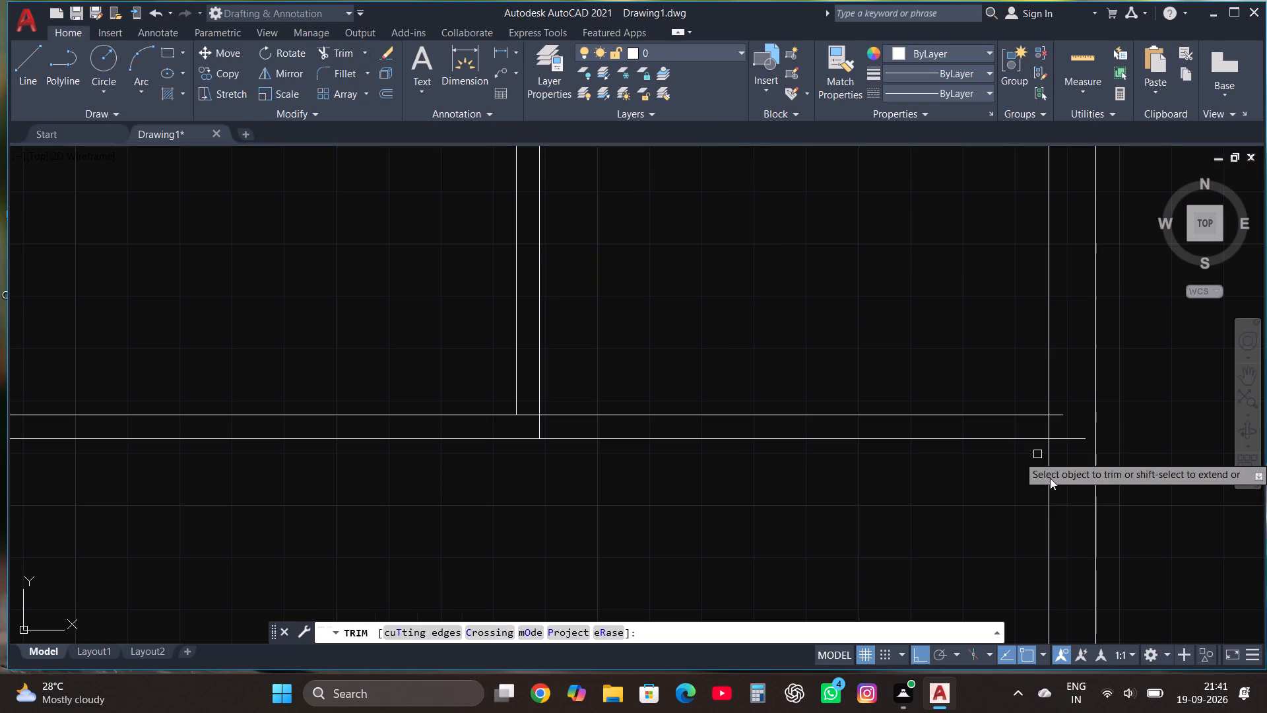
{"action": "left_click", "coordinate": [1066, 446]}
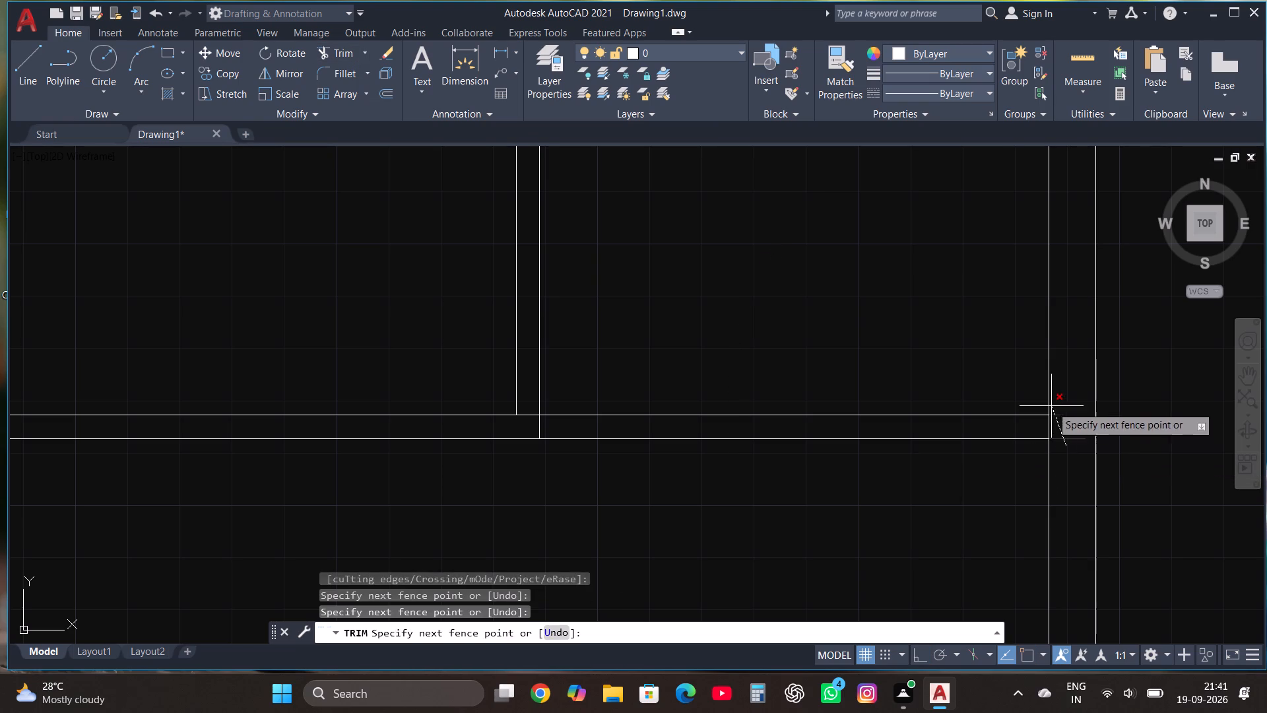
{"action": "left_click", "coordinate": [1051, 405]}
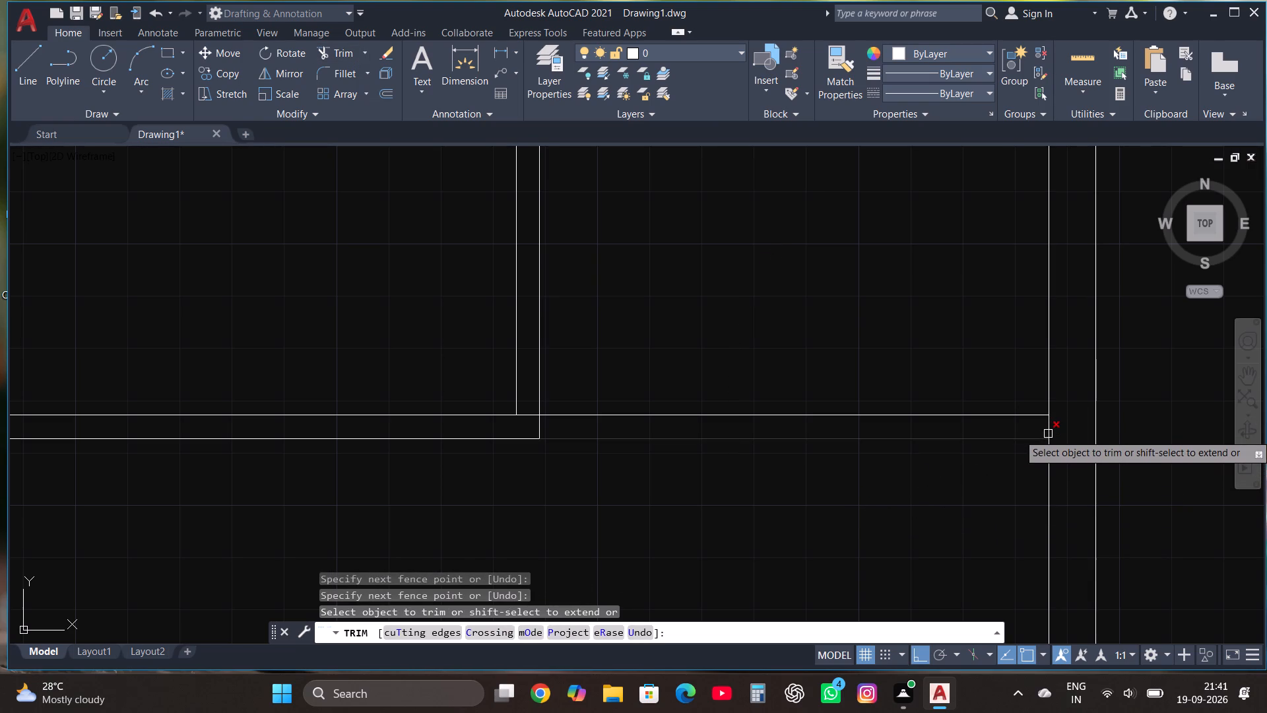
{"action": "left_click", "coordinate": [1048, 434]}
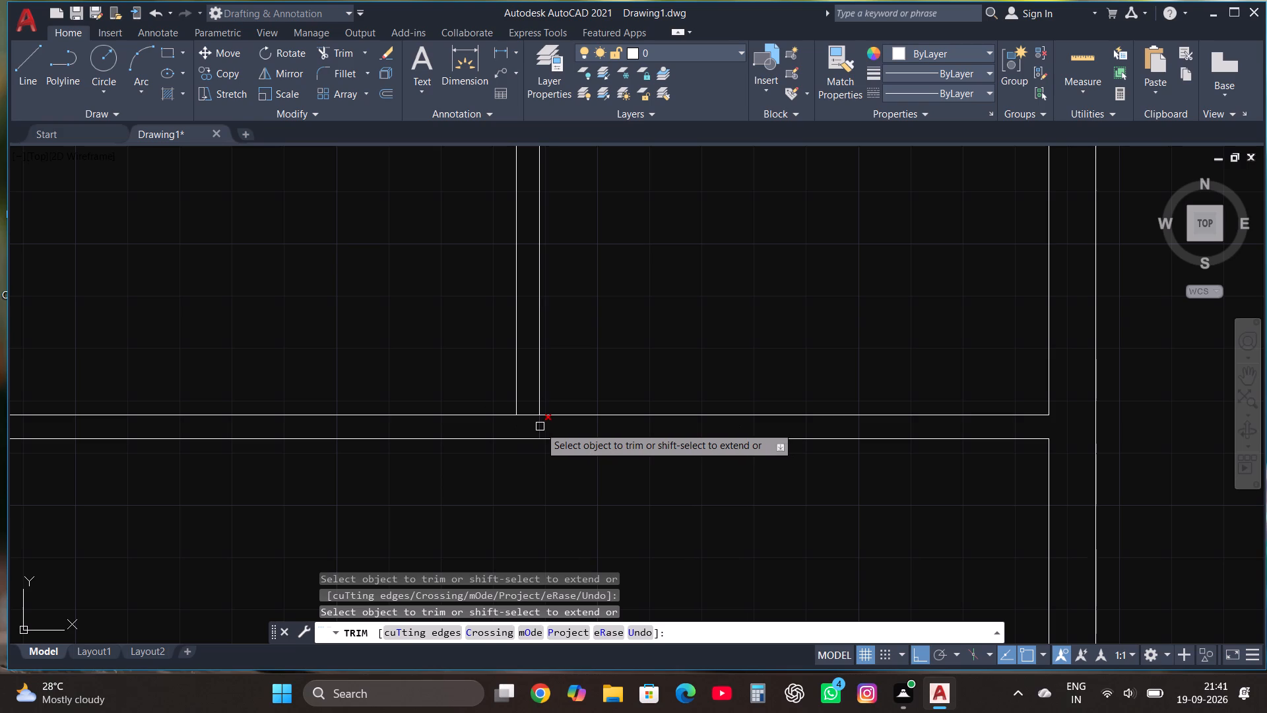
{"action": "left_click", "coordinate": [540, 426]}
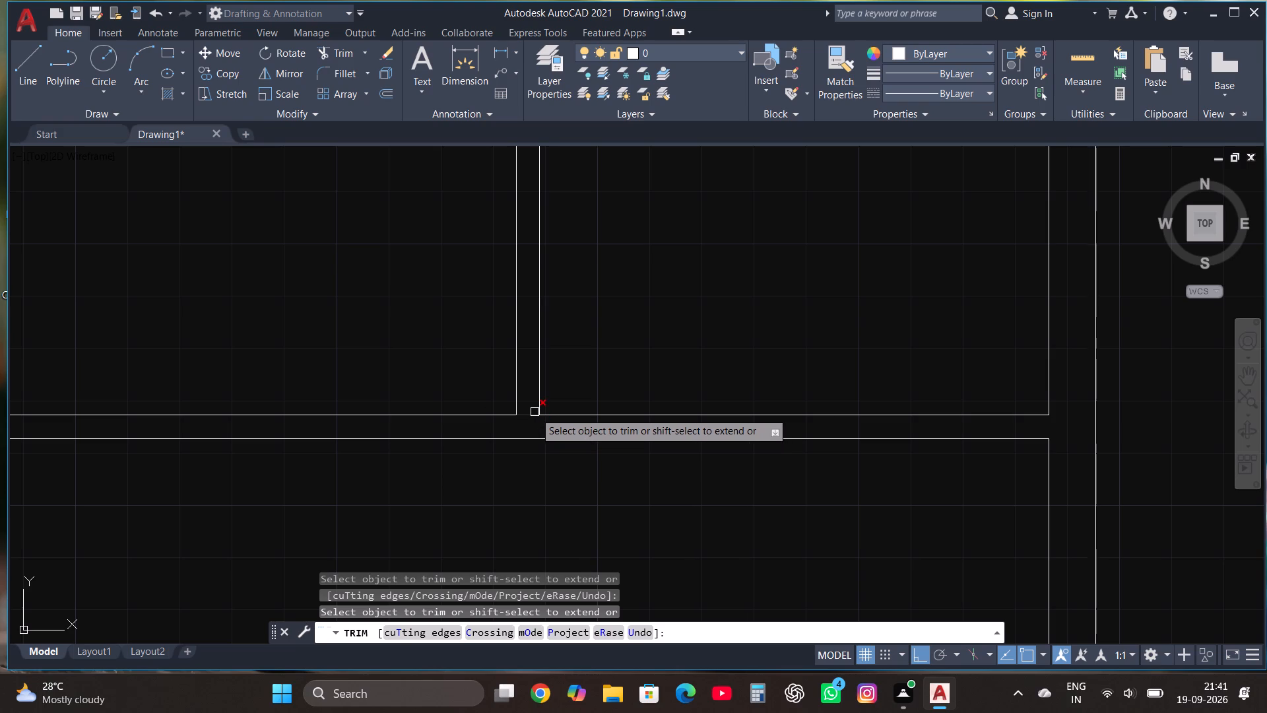
{"action": "left_click", "coordinate": [535, 412]}
{"action": "scroll", "coordinate": [680, 518], "scroll_direction": "down", "scroll_amount": 2}
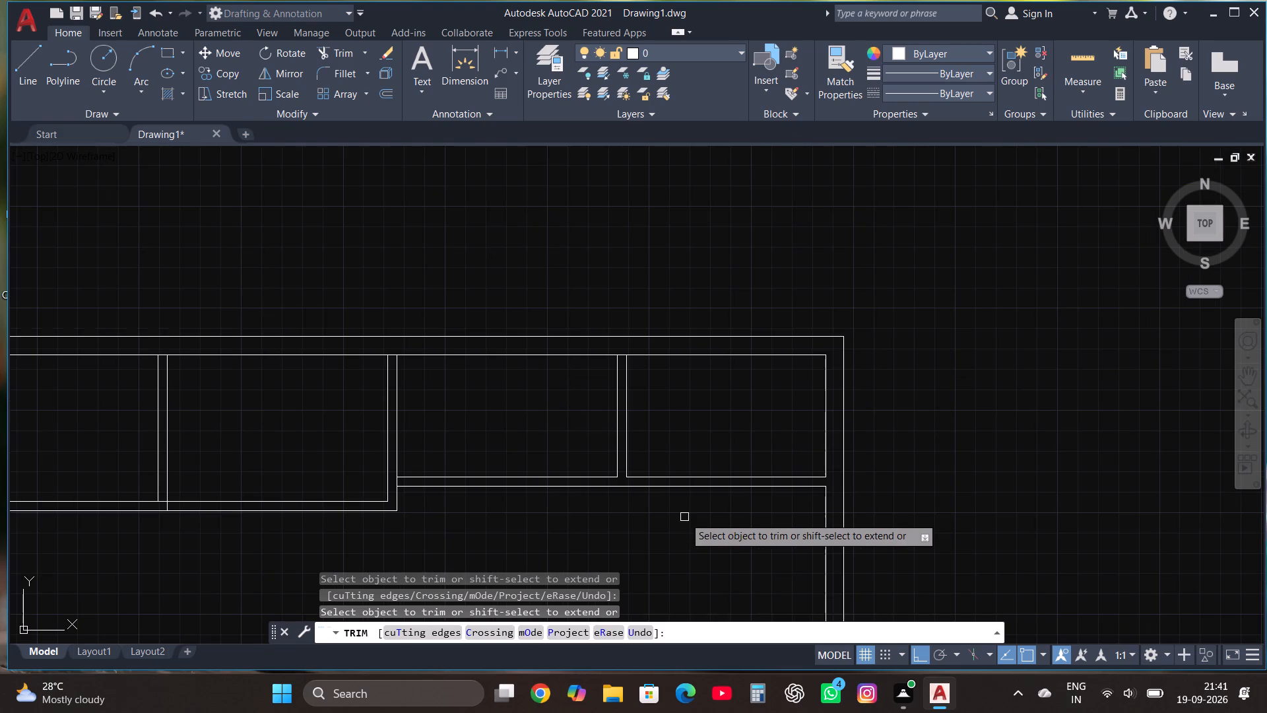
{"action": "key", "text": "Escape"}
Draw a room below the fourth room, from the partition's corner at the right wall: 13' down, 15' left, and 13' up.
{"action": "scroll", "coordinate": [700, 404], "scroll_direction": "down", "scroll_amount": 1}
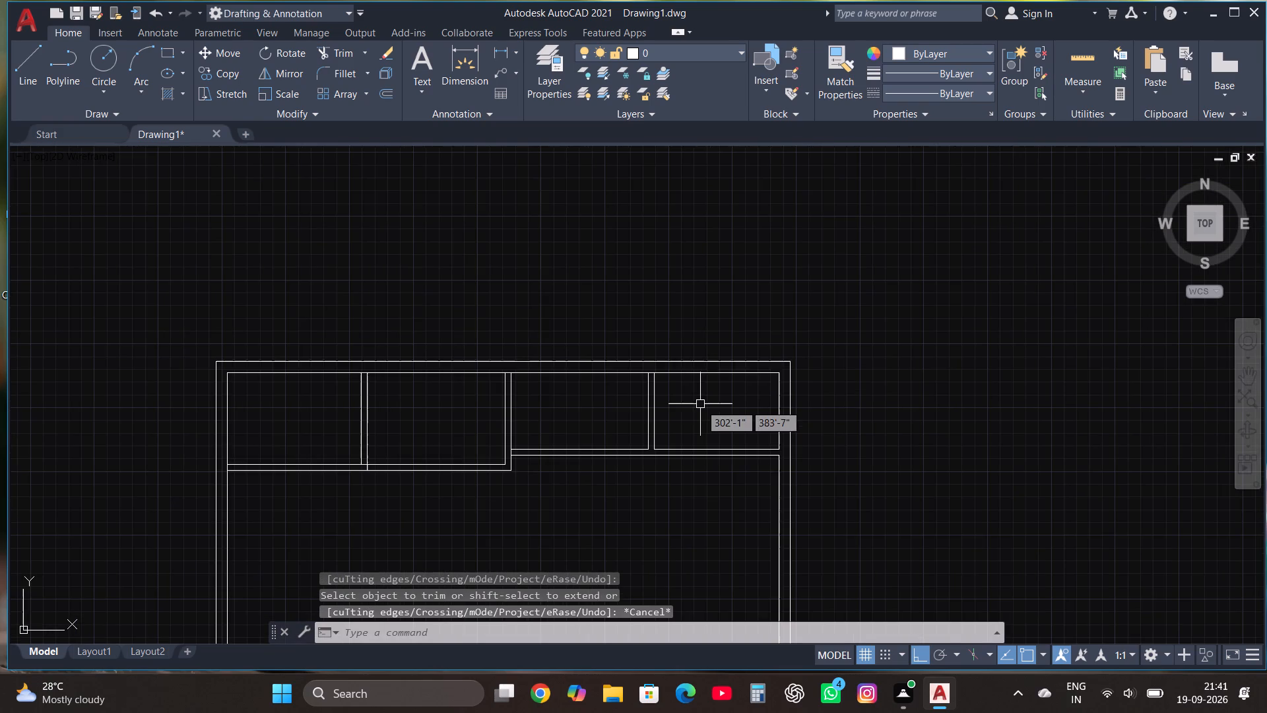
{"action": "scroll", "coordinate": [705, 368], "scroll_direction": "down", "scroll_amount": 1}
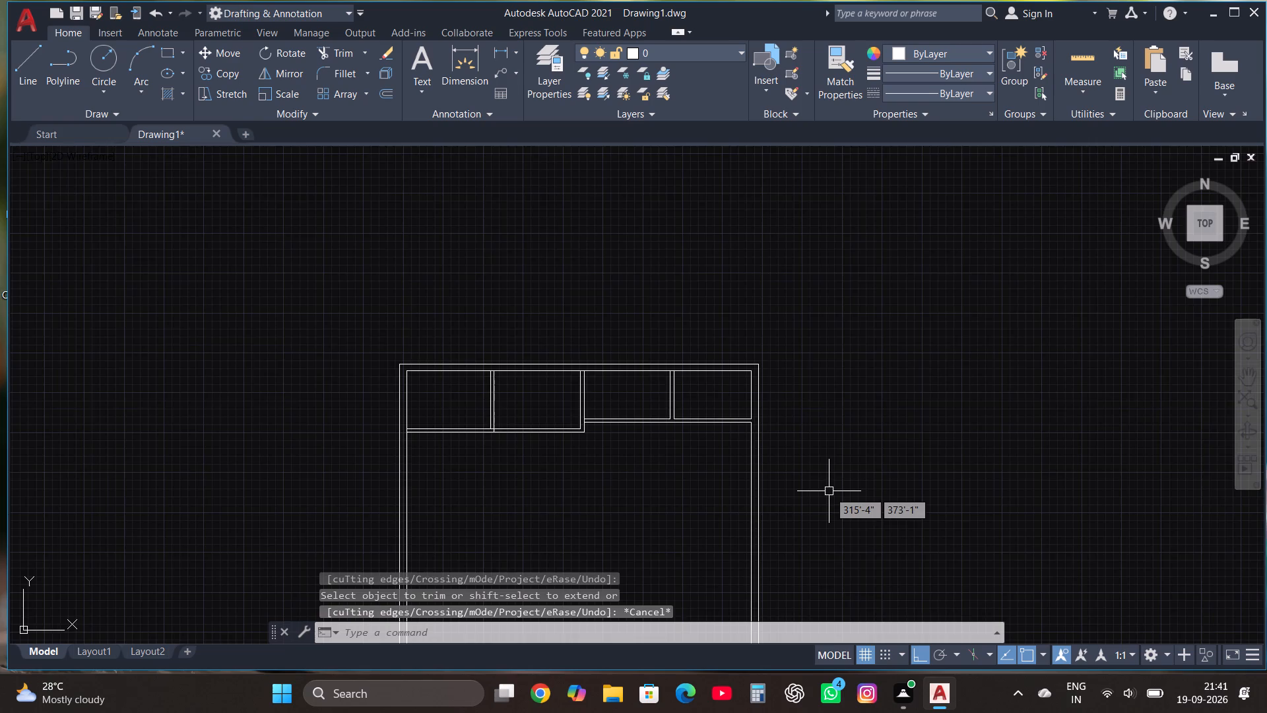
{"action": "scroll", "coordinate": [829, 491], "scroll_direction": "up", "scroll_amount": 1}
{"action": "left_click", "coordinate": [32, 54]}
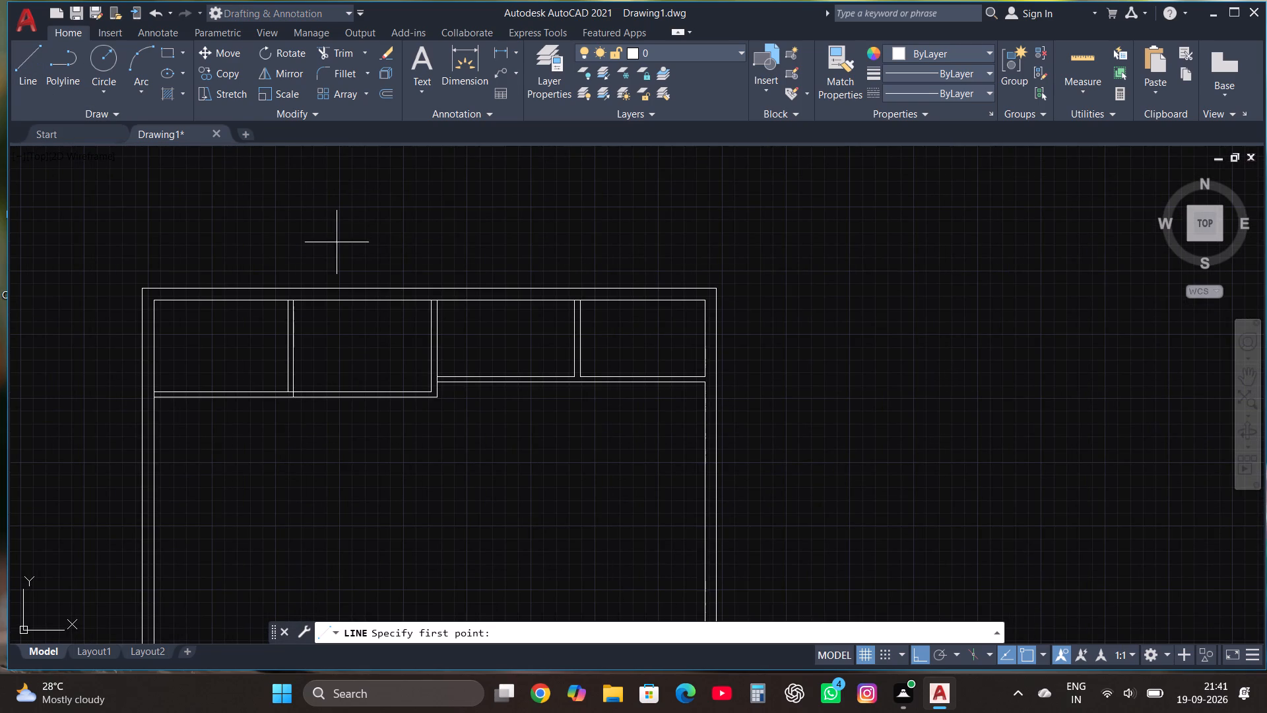
{"action": "scroll", "coordinate": [674, 358], "scroll_direction": "up", "scroll_amount": 1}
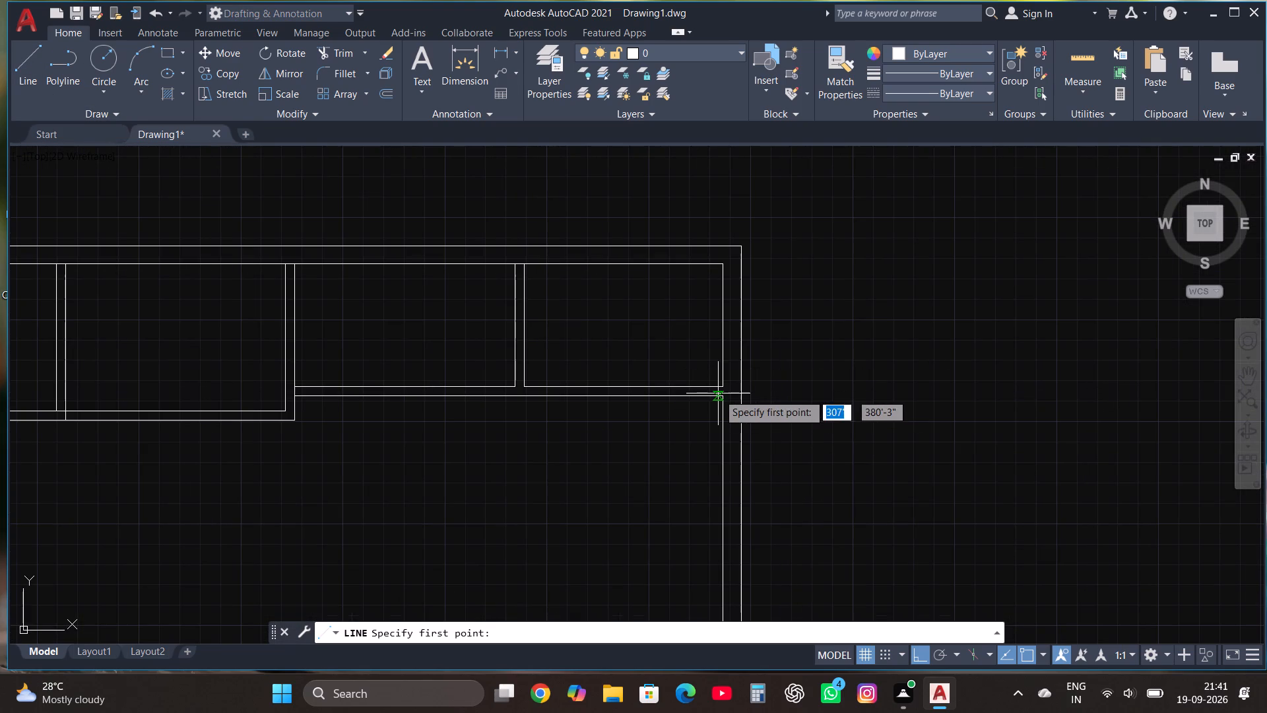
{"action": "left_click", "coordinate": [725, 395]}
{"action": "type", "text": "13'"}
{"action": "key", "text": "Return"}
{"action": "scroll", "coordinate": [724, 452], "scroll_direction": "down", "scroll_amount": 3}
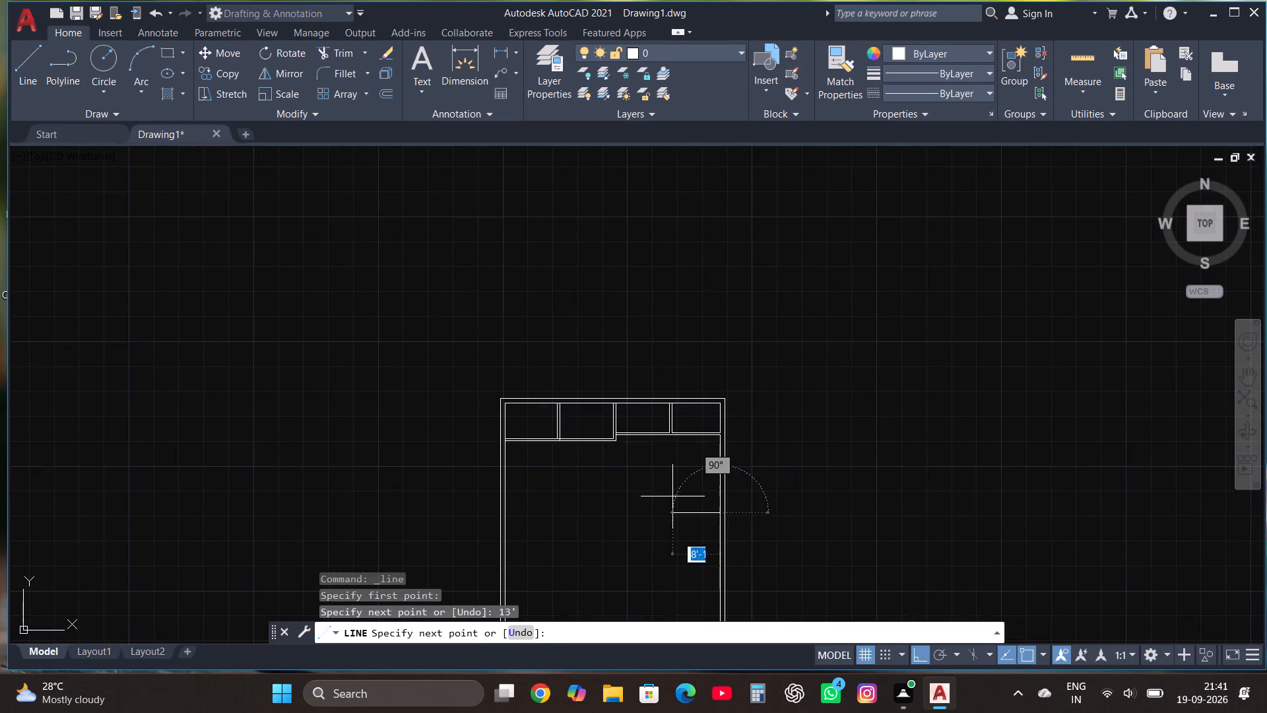
{"action": "scroll", "coordinate": [636, 491], "scroll_direction": "up", "scroll_amount": 1}
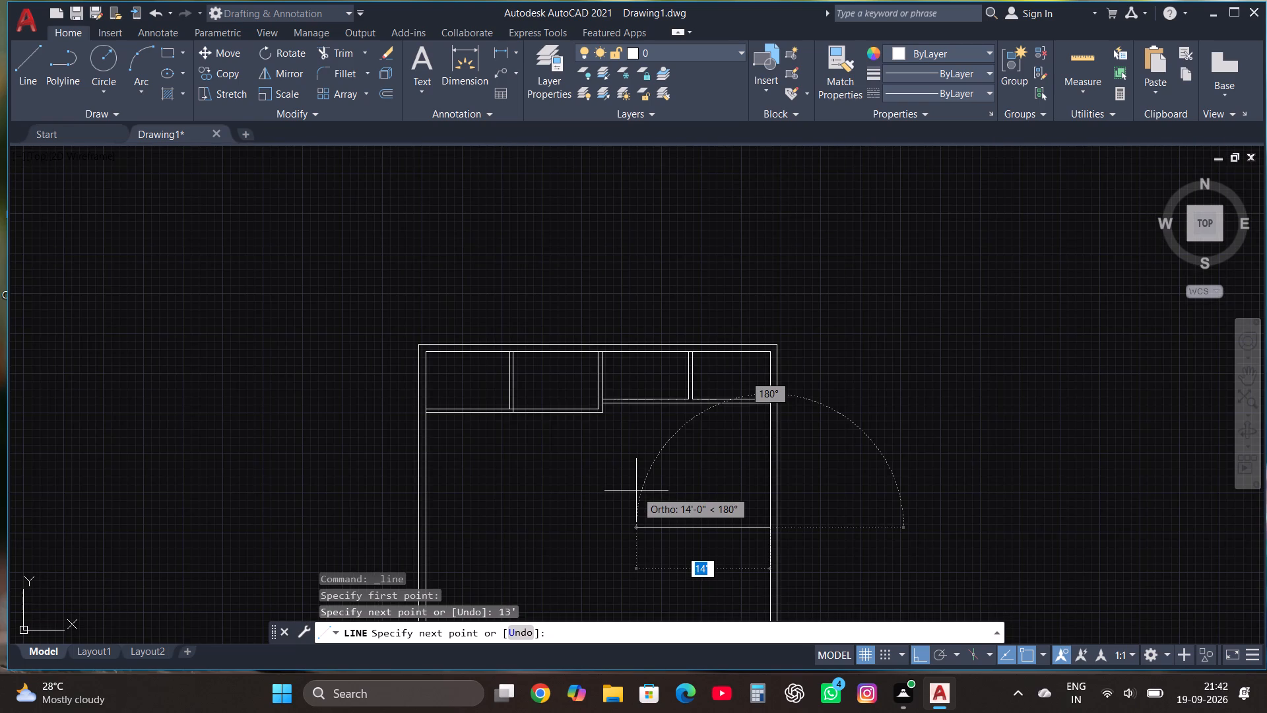
{"action": "type", "text": "15"}
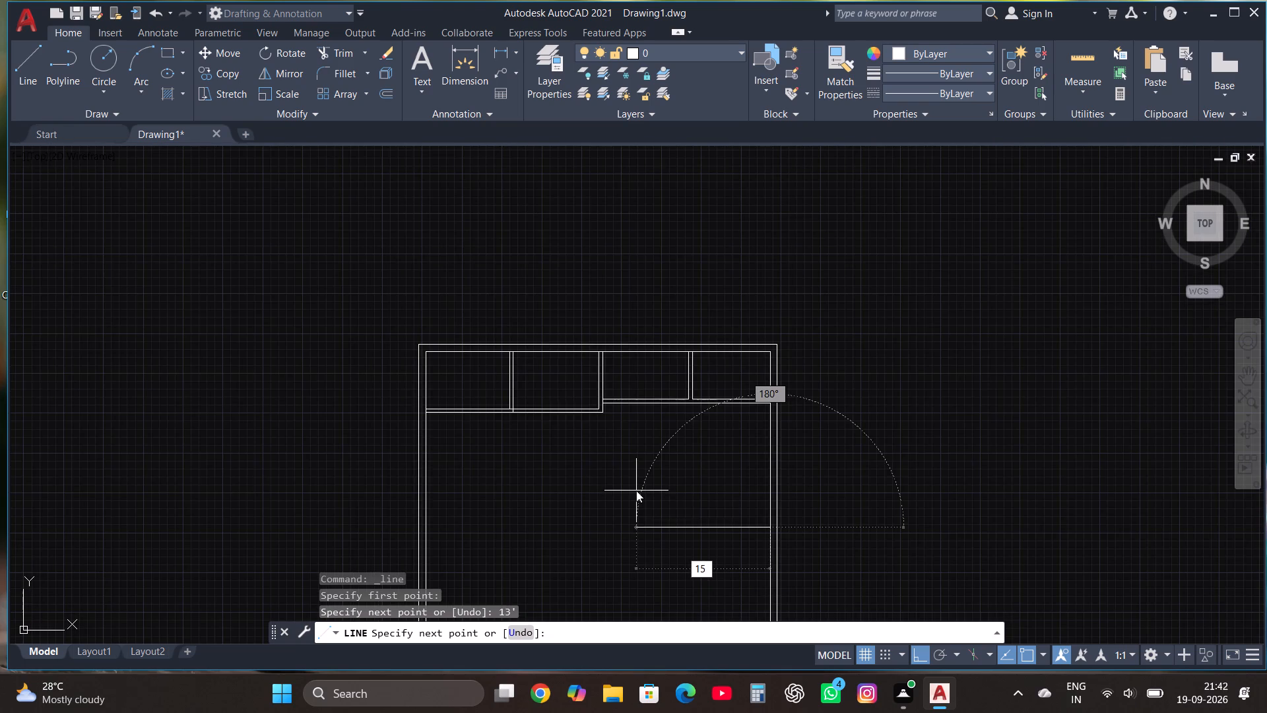
{"action": "key", "text": "apostrophe"}
{"action": "key", "text": "Return"}
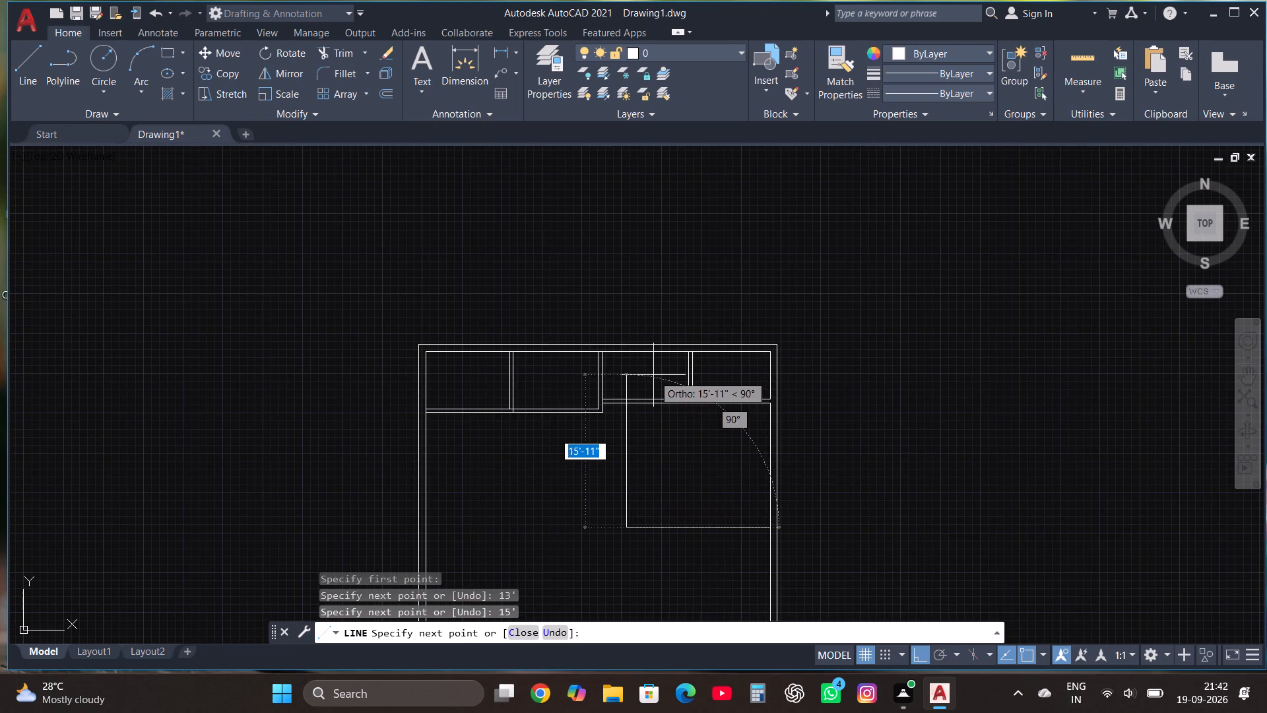
{"action": "type", "text": "13'"}
{"action": "key", "text": "Return"}
{"action": "key", "text": "Escape"}
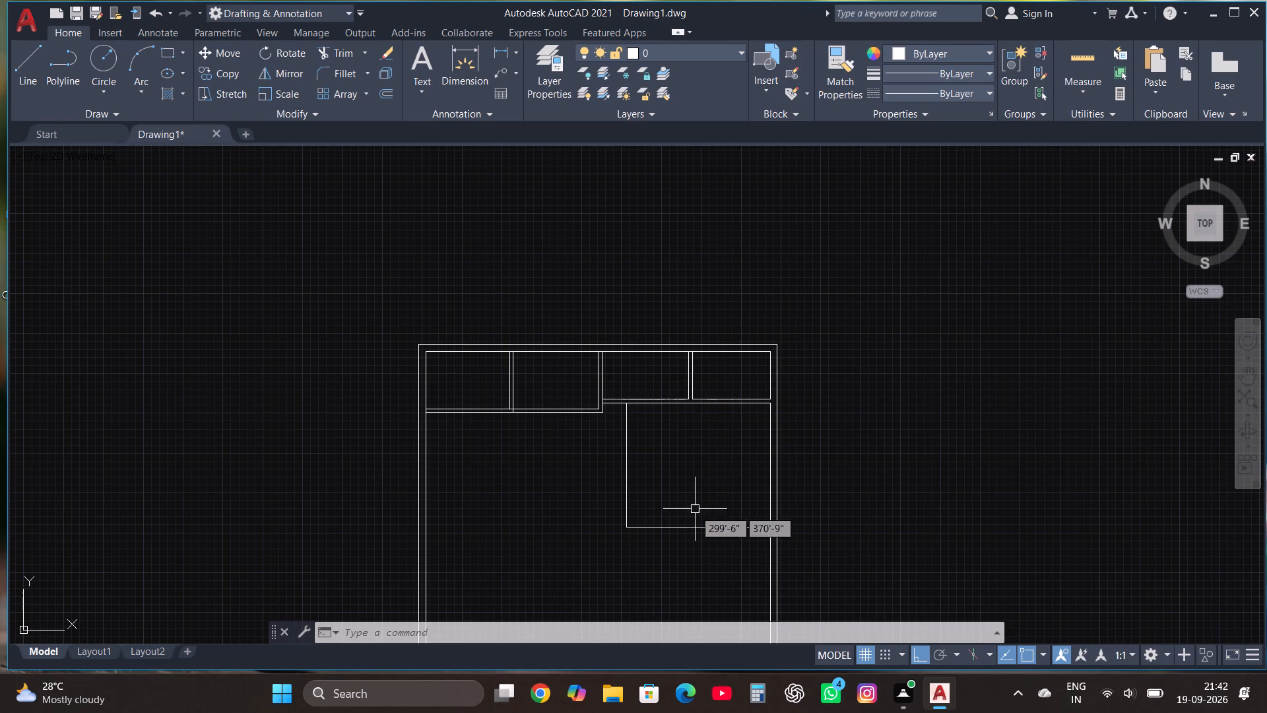
Offset the 15' by 13' room's left side line and lower line 4.5" outward to form the partition walls.
{"action": "left_click", "coordinate": [665, 549]}
{"action": "left_click", "coordinate": [614, 508]}
{"action": "scroll", "coordinate": [614, 508], "scroll_direction": "up", "scroll_amount": 1}
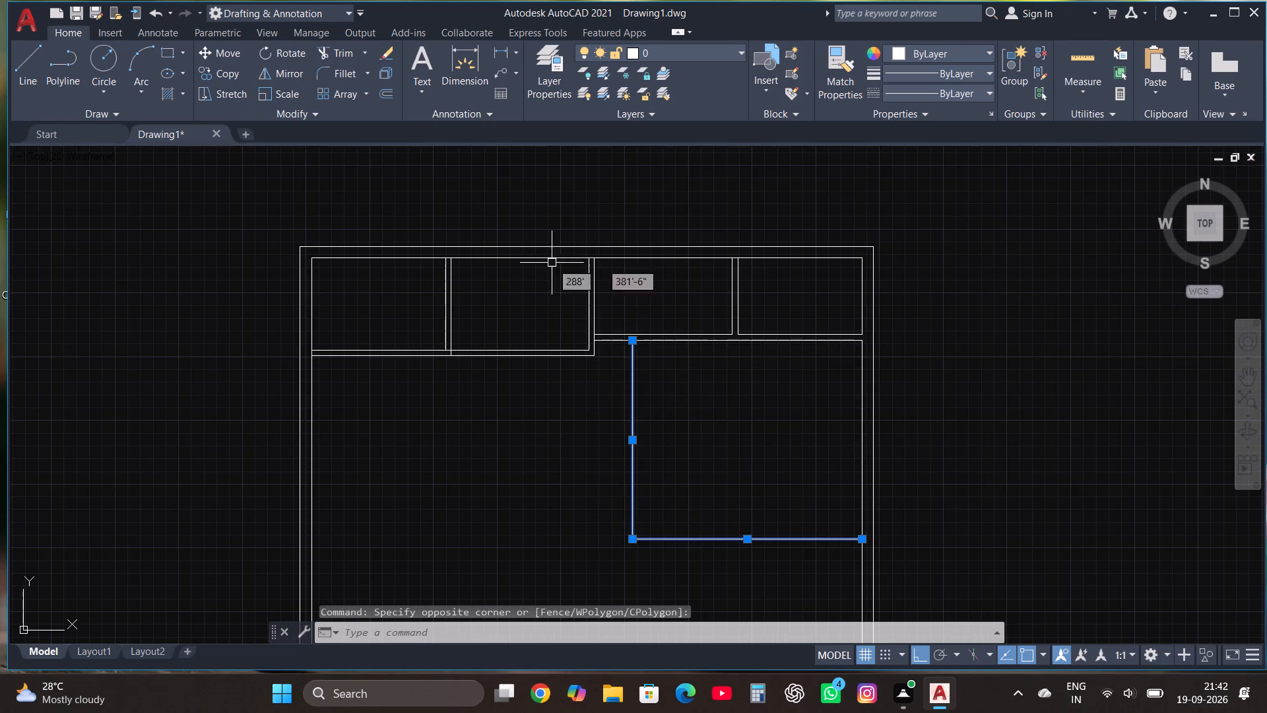
{"action": "left_click", "coordinate": [385, 92]}
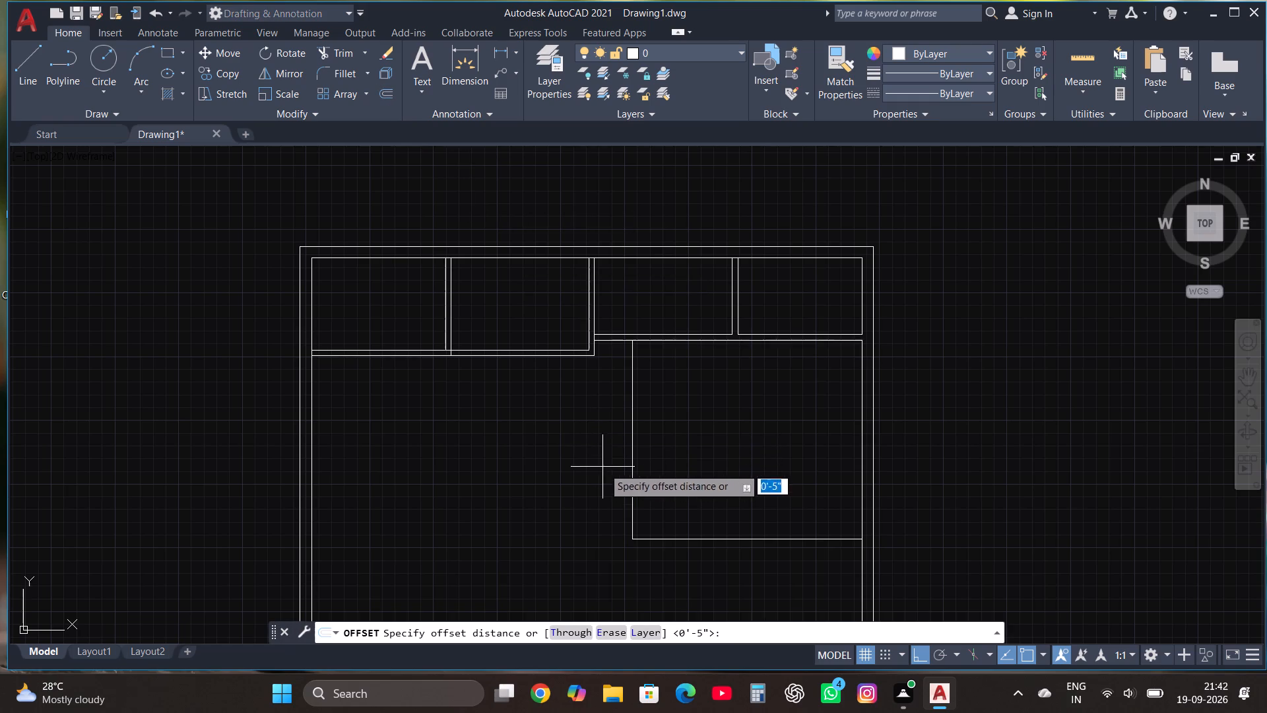
{"action": "left_click", "coordinate": [631, 500]}
{"action": "left_click", "coordinate": [625, 500]}
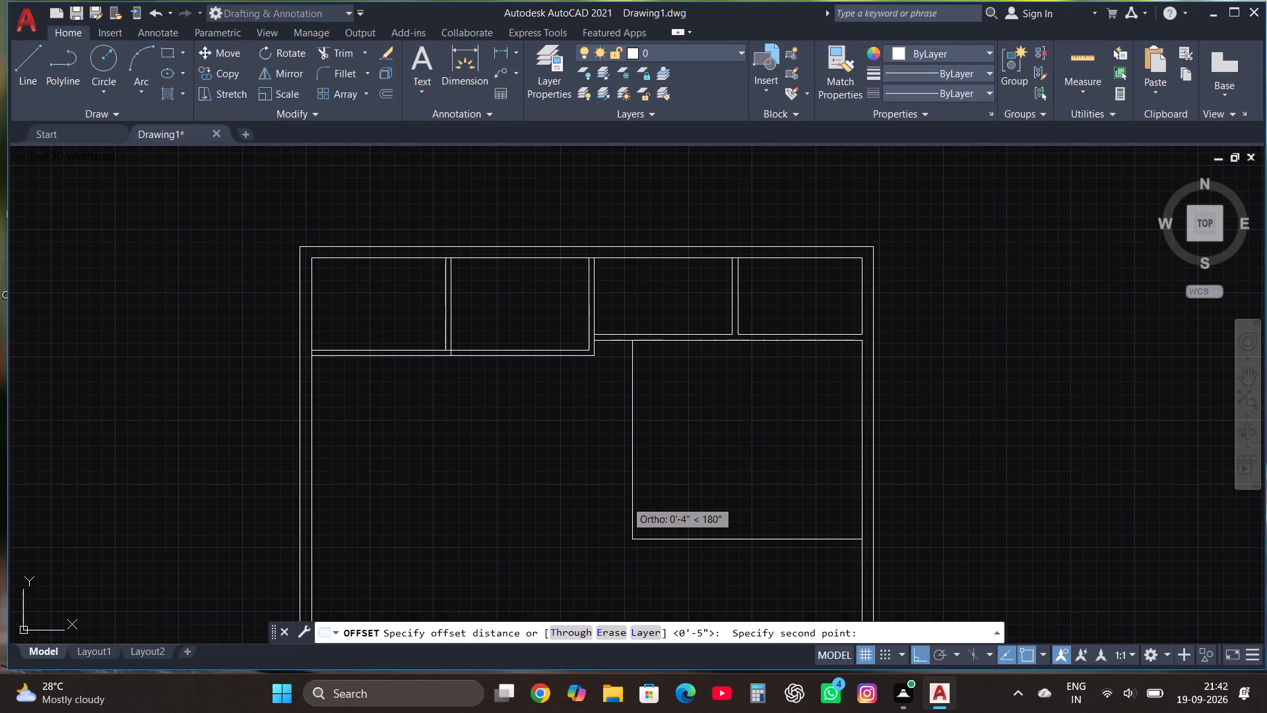
{"action": "left_click", "coordinate": [633, 510]}
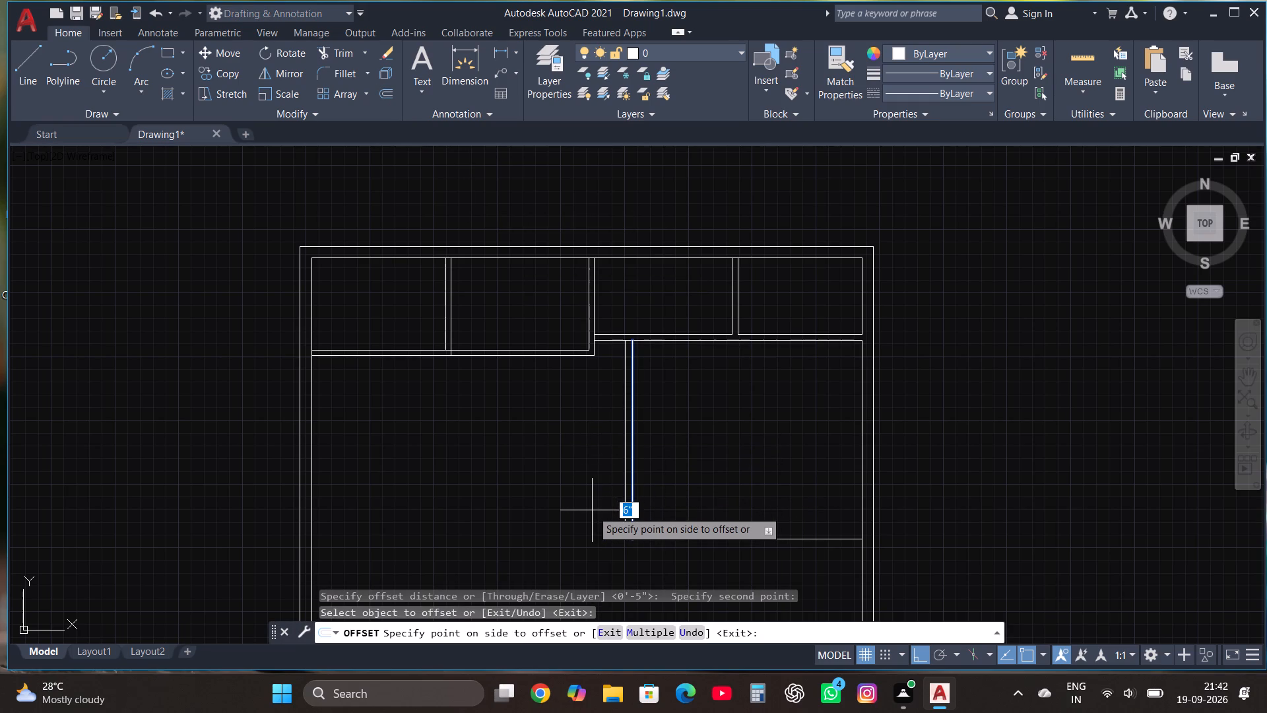
{"action": "type", "text": "4.5\""}
{"action": "key", "text": "Return"}
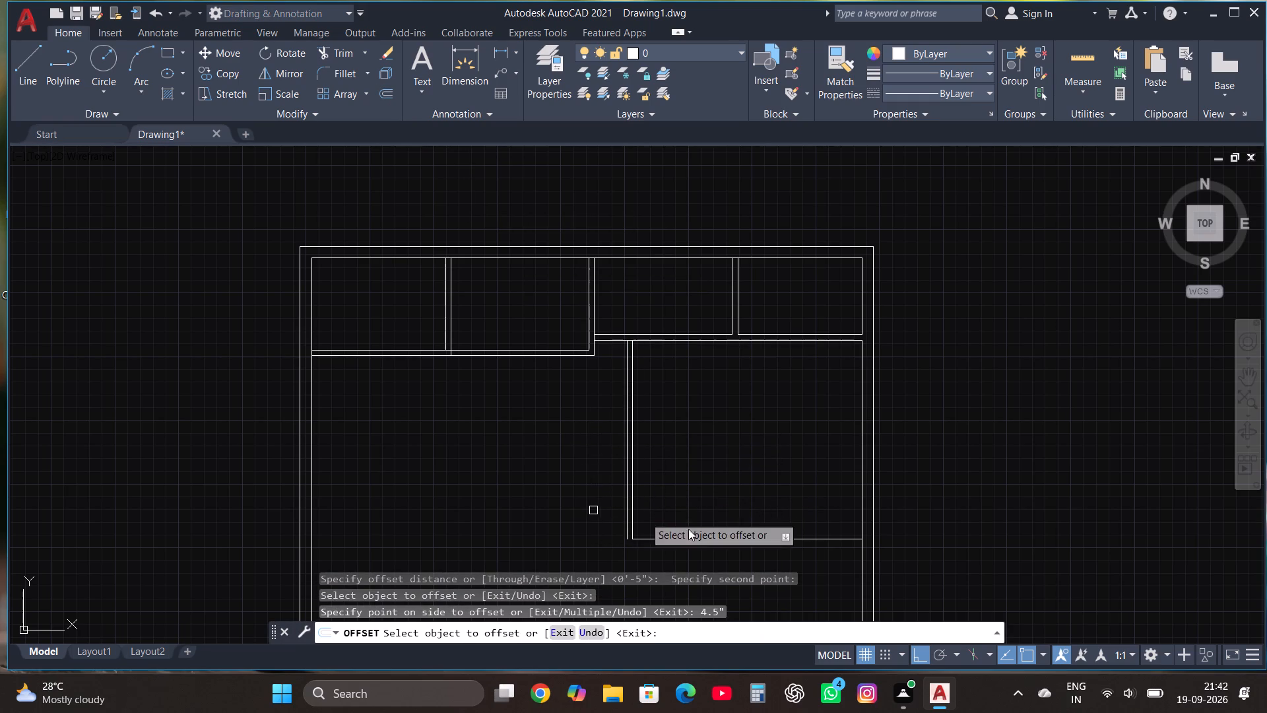
{"action": "left_click", "coordinate": [698, 535]}
{"action": "left_click", "coordinate": [698, 540]}
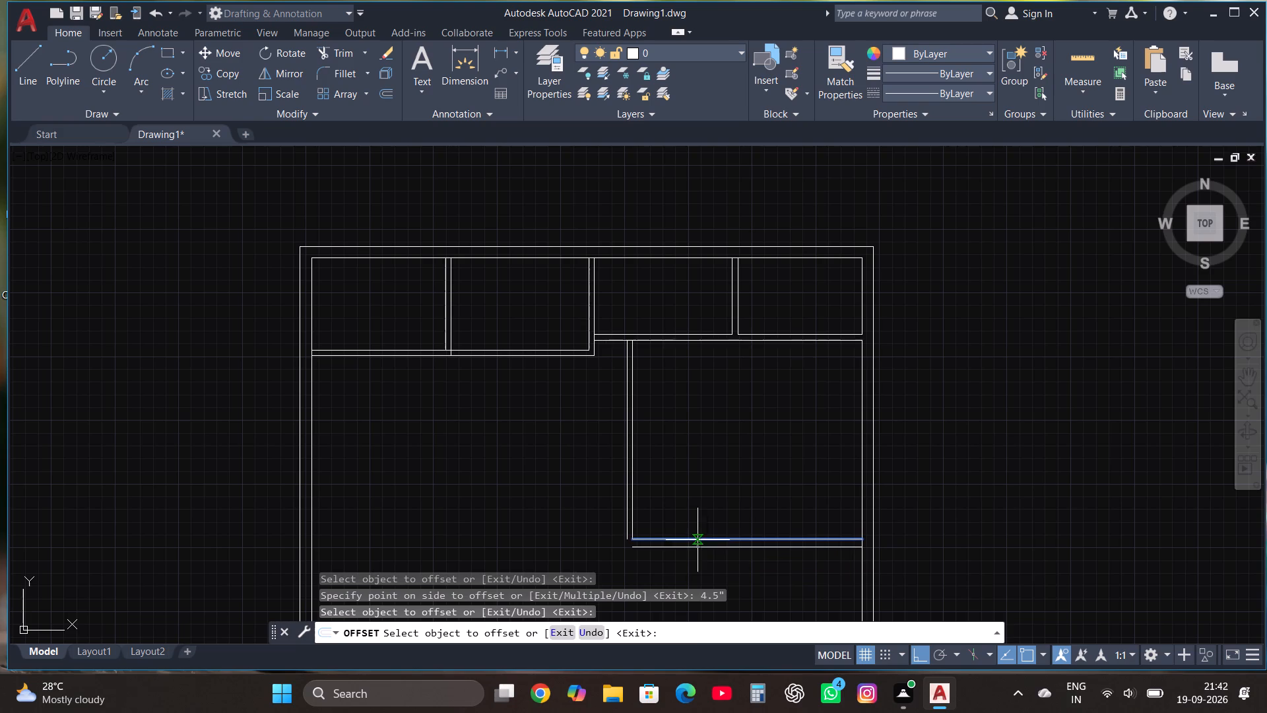
{"action": "type", "text": "4.5\""}
{"action": "key", "text": "Return"}
{"action": "key", "text": "Escape"}
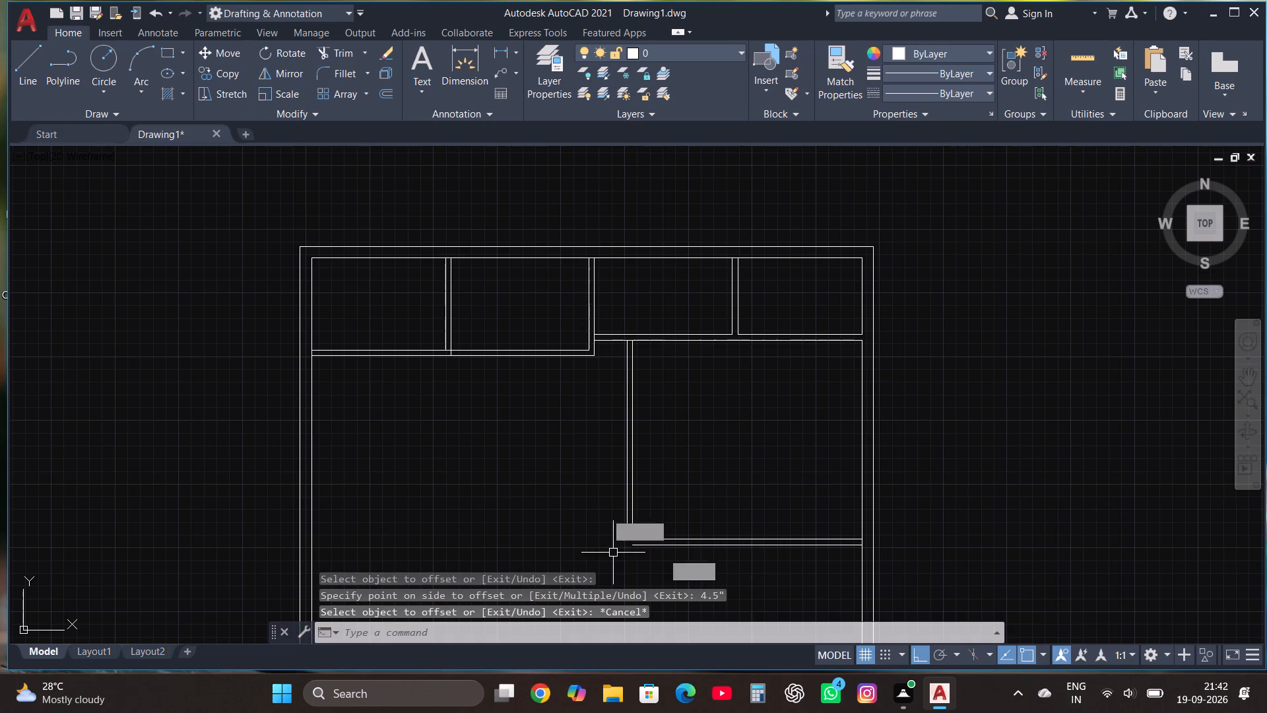
Fillet the outer partition lines of the 15' by 13' room into a closed lower-left corner.
{"action": "left_click", "coordinate": [347, 64]}
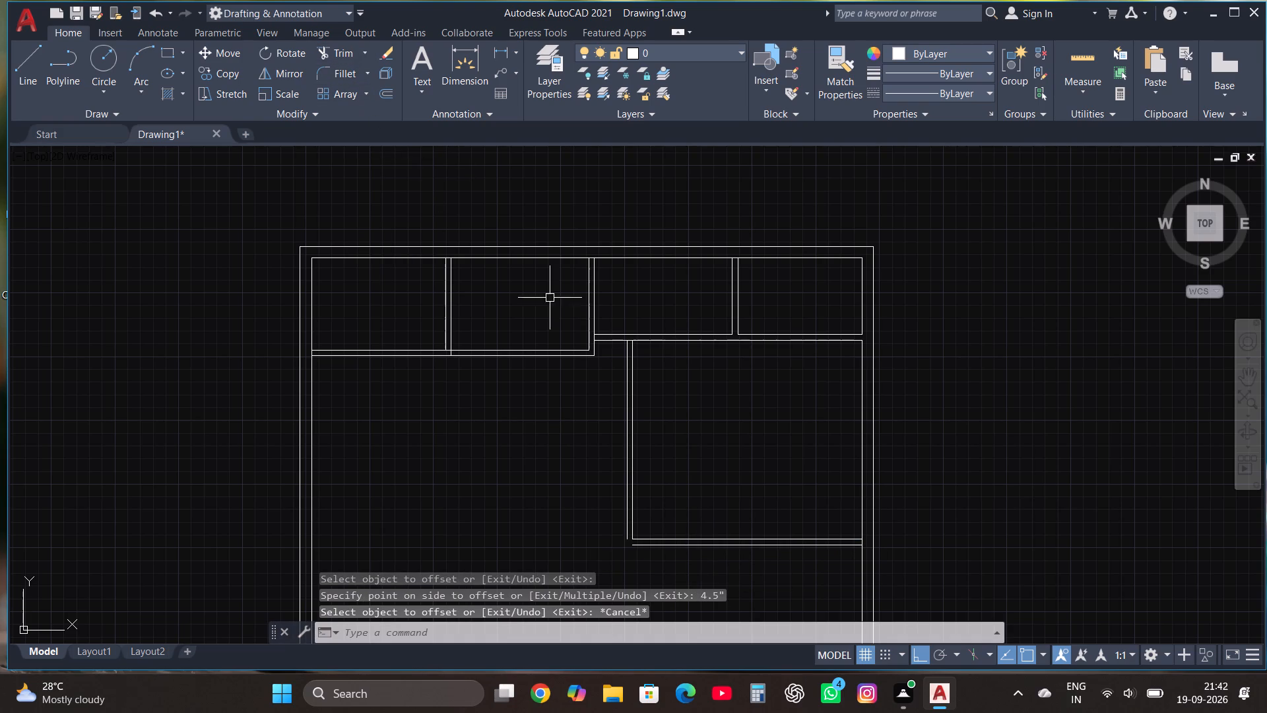
{"action": "left_click", "coordinate": [339, 76]}
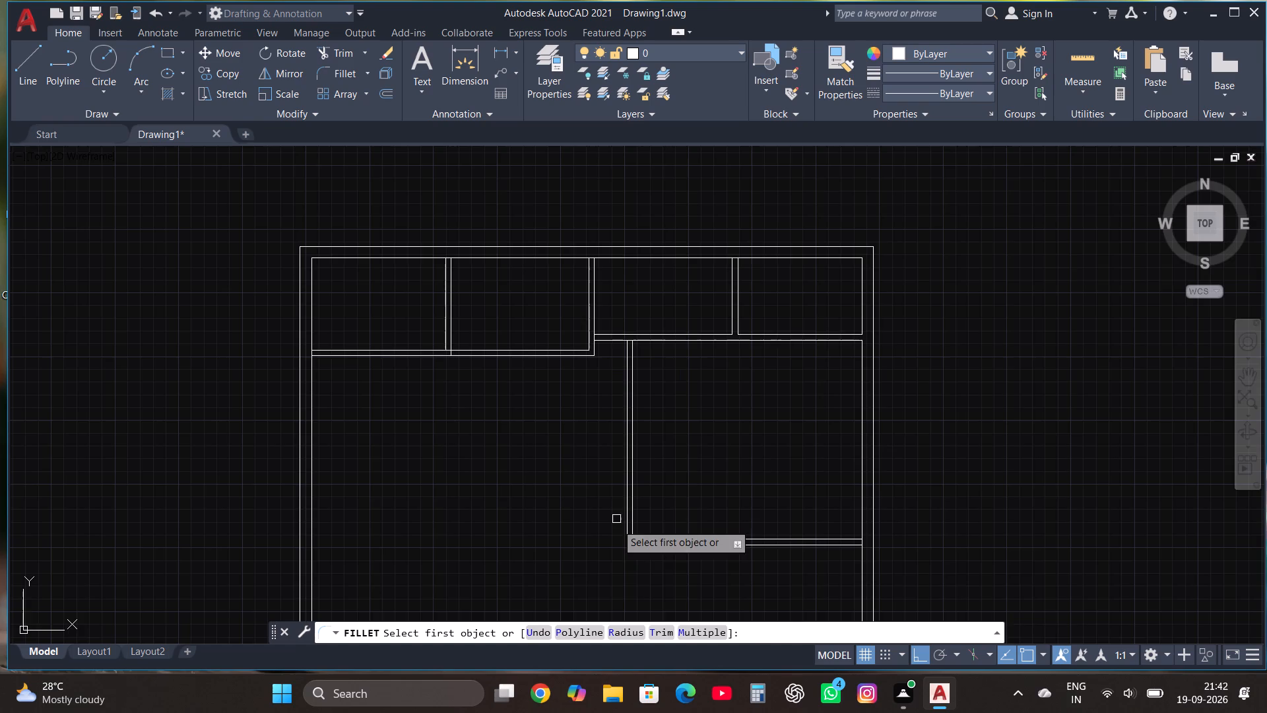
{"action": "scroll", "coordinate": [622, 537], "scroll_direction": "up", "scroll_amount": 2}
{"action": "left_click", "coordinate": [628, 537]}
{"action": "left_click", "coordinate": [631, 538]}
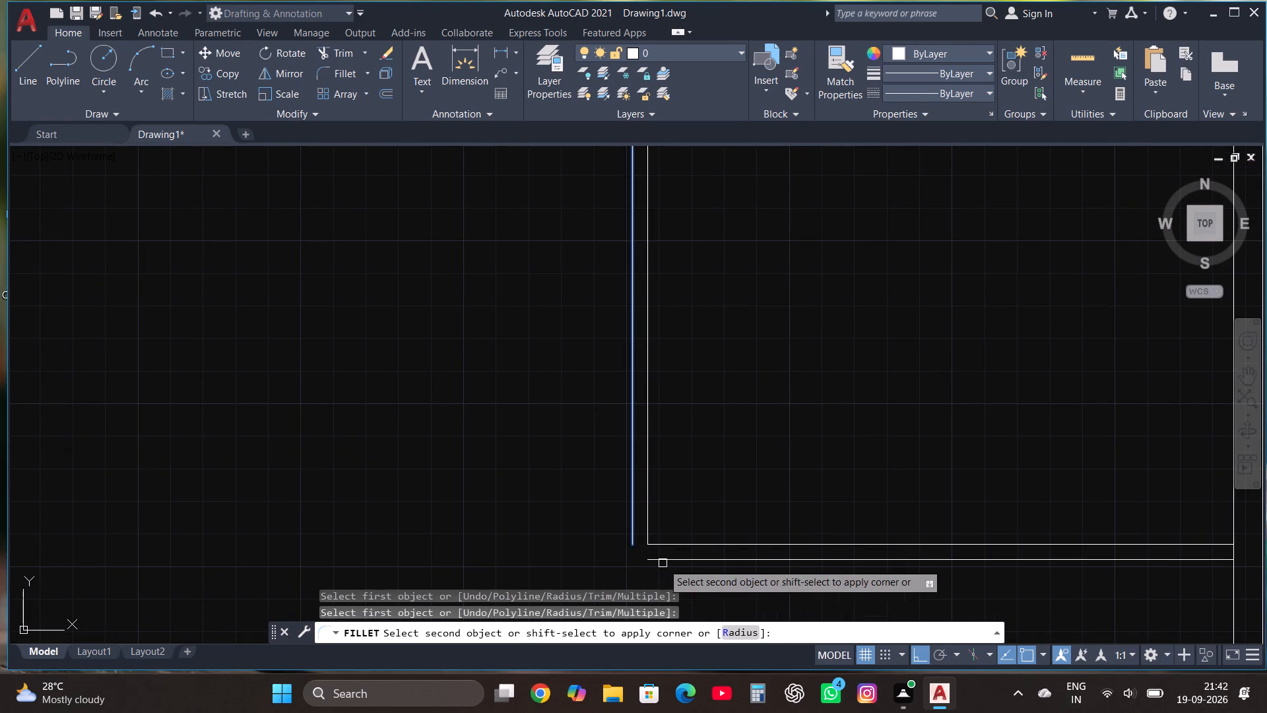
{"action": "left_click", "coordinate": [665, 564]}
{"action": "left_click", "coordinate": [660, 562]}
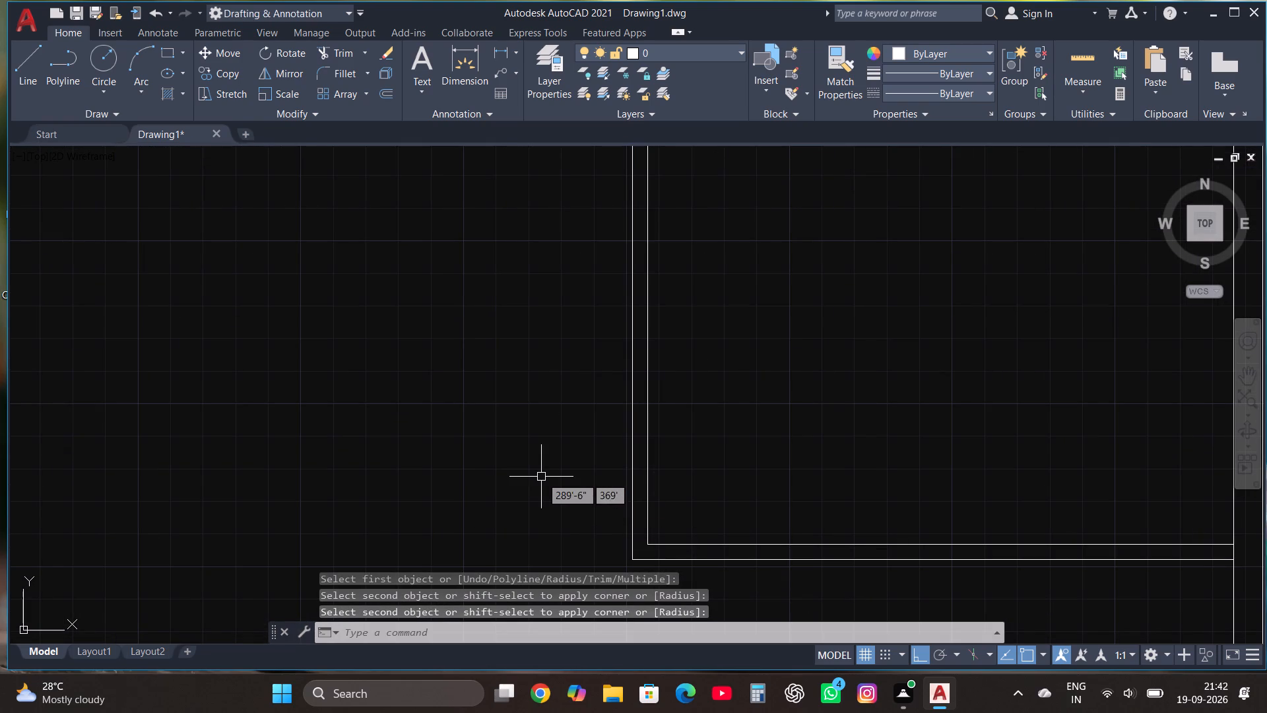
{"action": "key", "text": "Escape"}
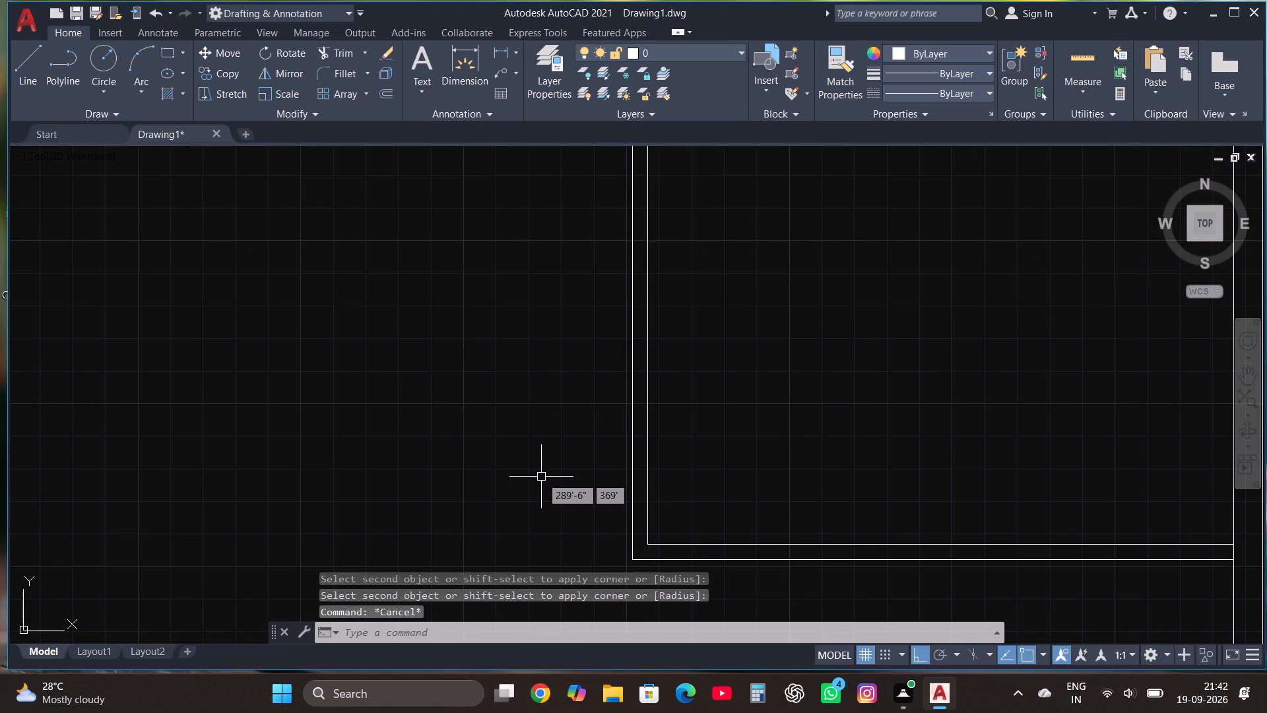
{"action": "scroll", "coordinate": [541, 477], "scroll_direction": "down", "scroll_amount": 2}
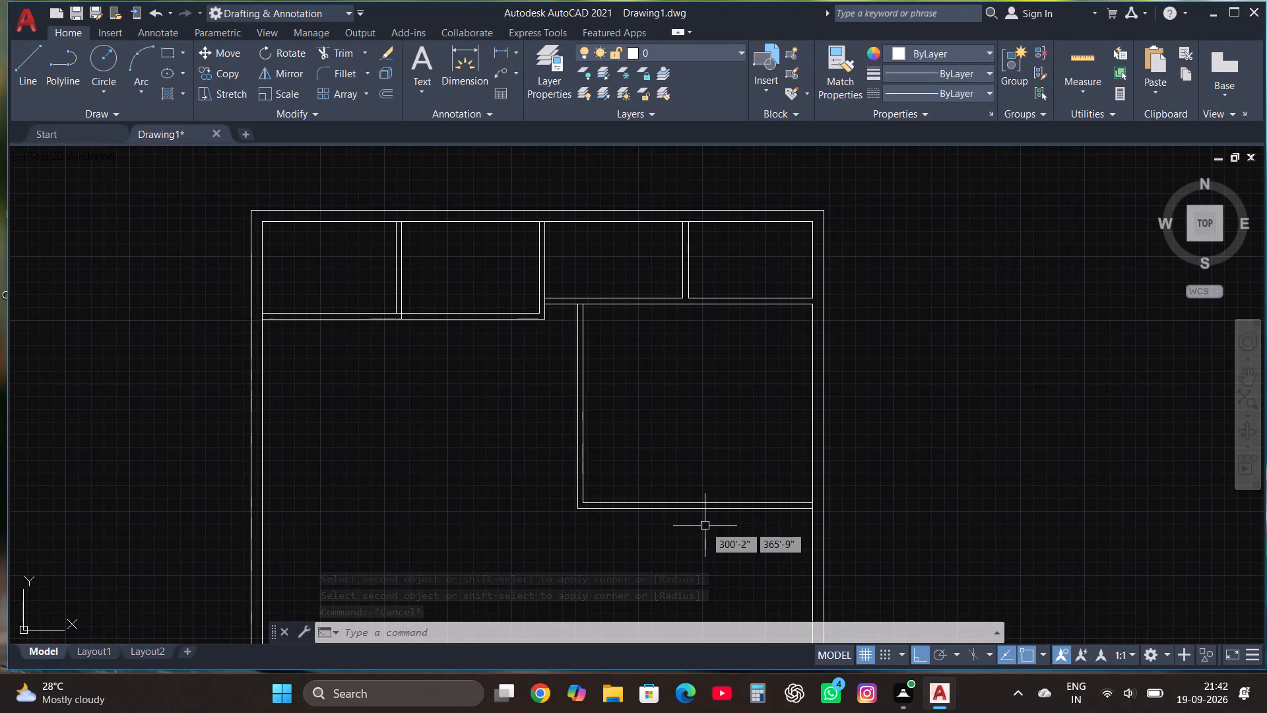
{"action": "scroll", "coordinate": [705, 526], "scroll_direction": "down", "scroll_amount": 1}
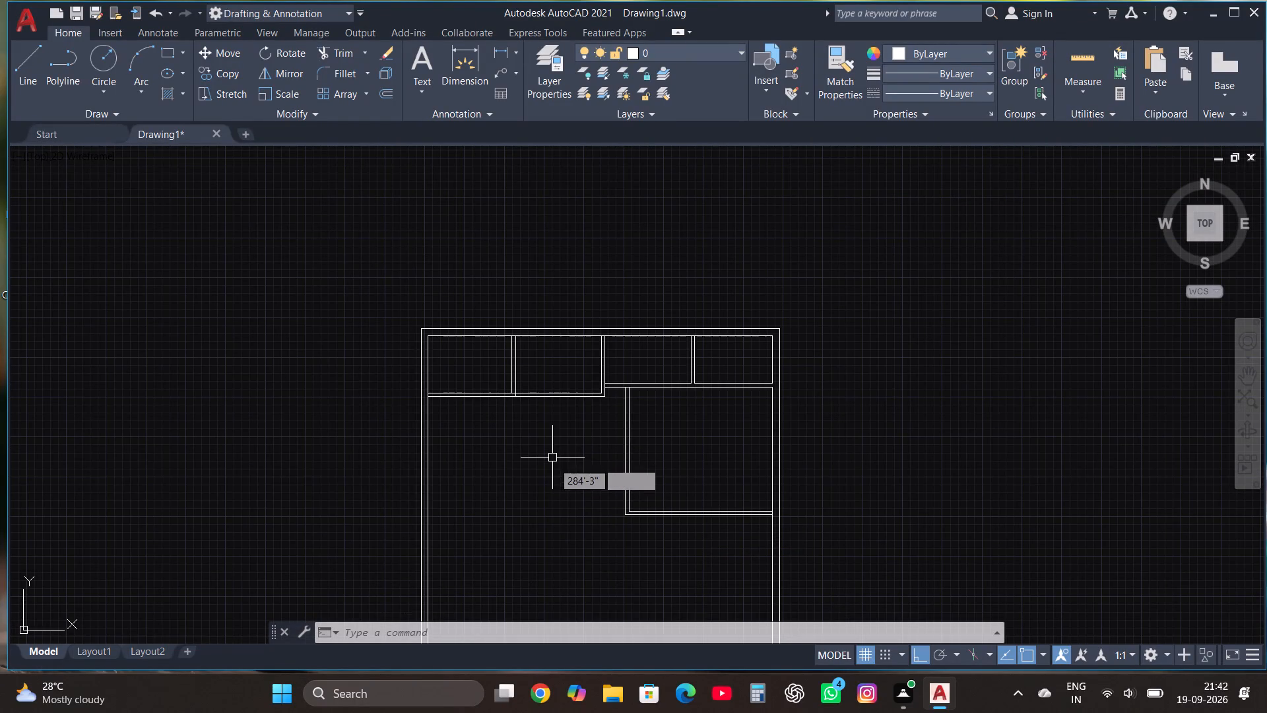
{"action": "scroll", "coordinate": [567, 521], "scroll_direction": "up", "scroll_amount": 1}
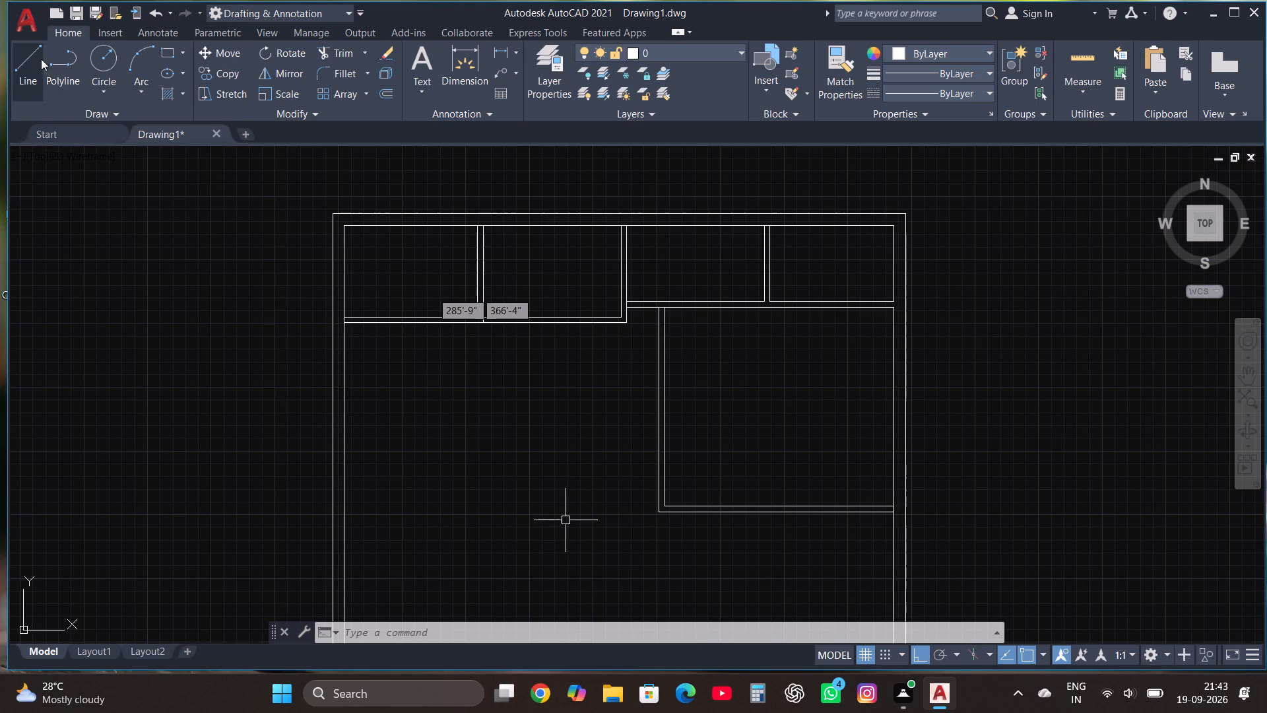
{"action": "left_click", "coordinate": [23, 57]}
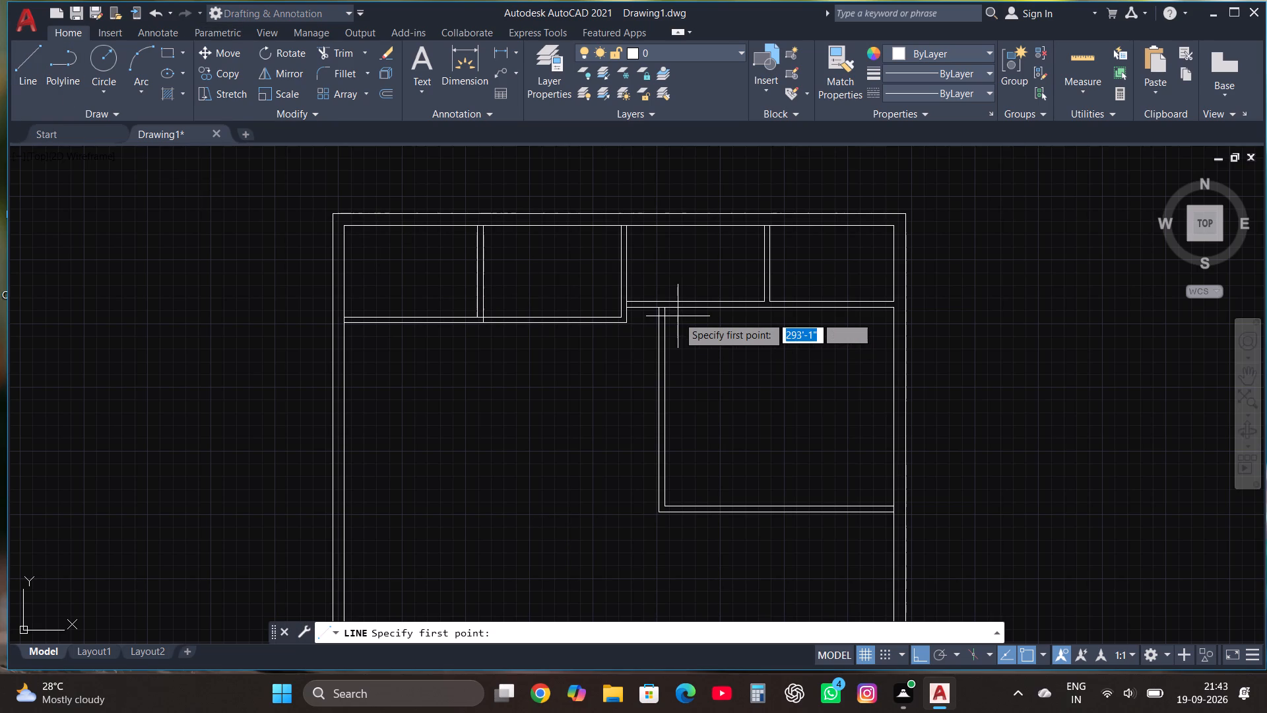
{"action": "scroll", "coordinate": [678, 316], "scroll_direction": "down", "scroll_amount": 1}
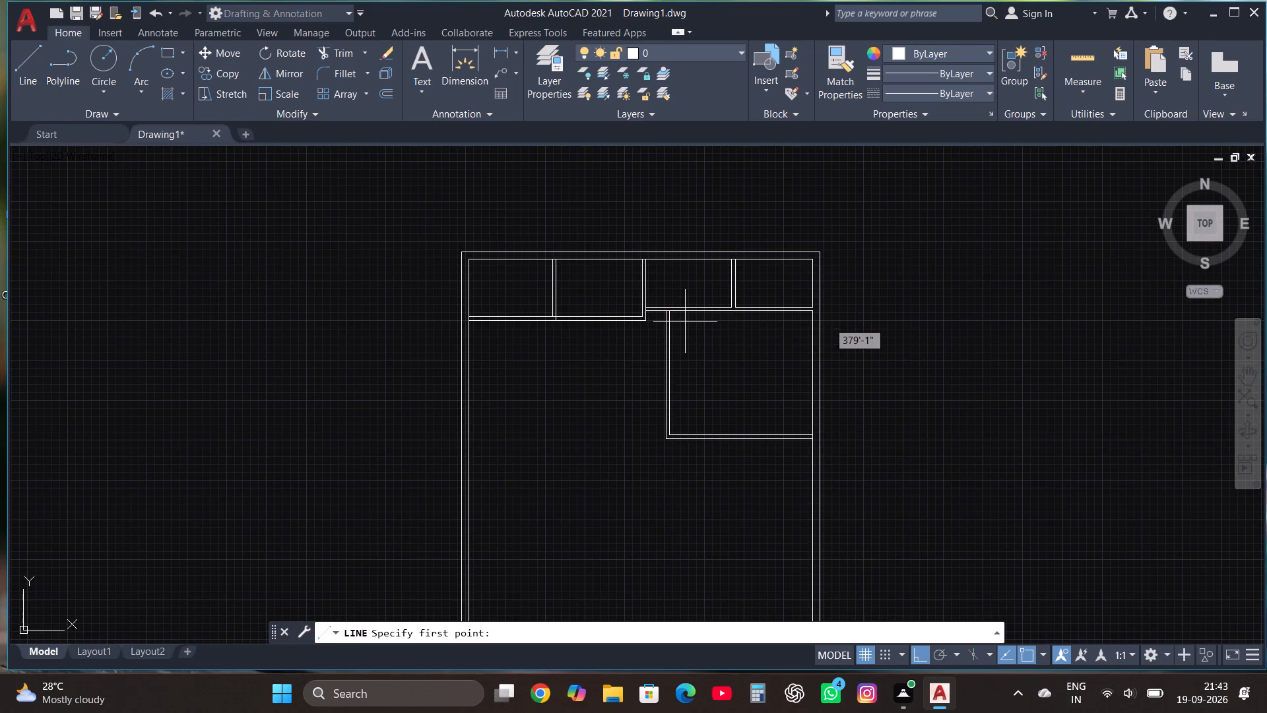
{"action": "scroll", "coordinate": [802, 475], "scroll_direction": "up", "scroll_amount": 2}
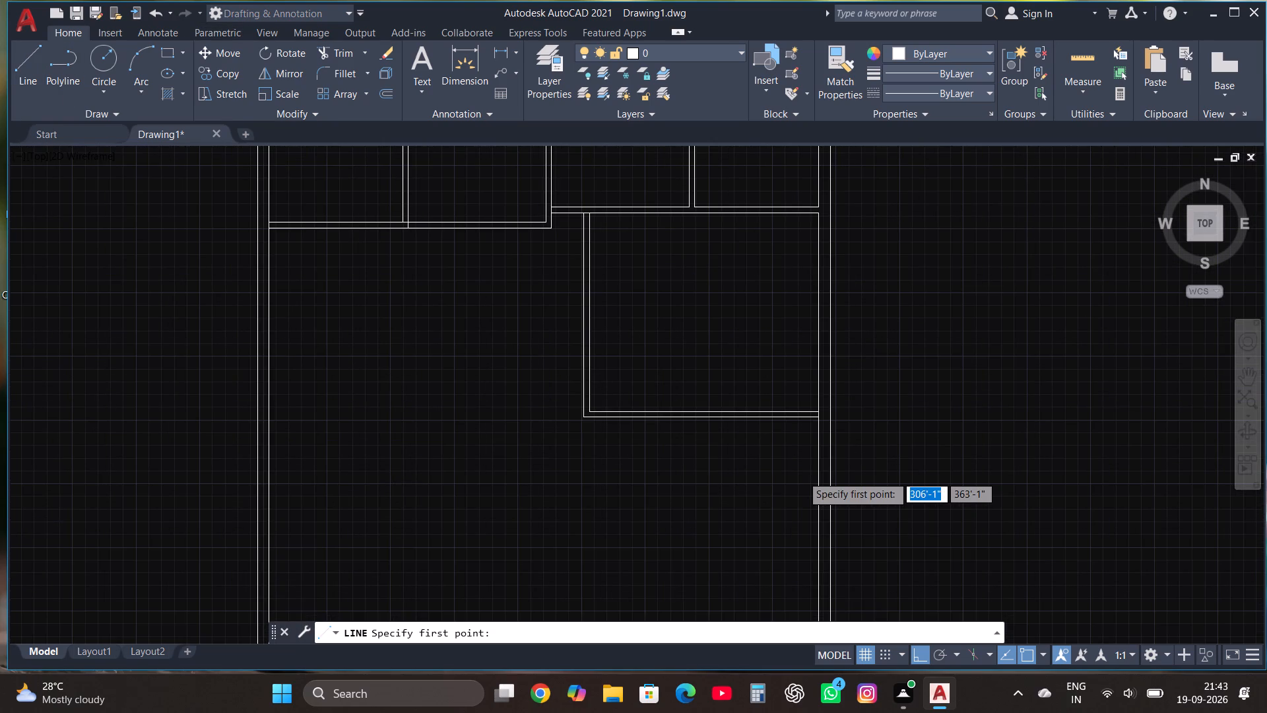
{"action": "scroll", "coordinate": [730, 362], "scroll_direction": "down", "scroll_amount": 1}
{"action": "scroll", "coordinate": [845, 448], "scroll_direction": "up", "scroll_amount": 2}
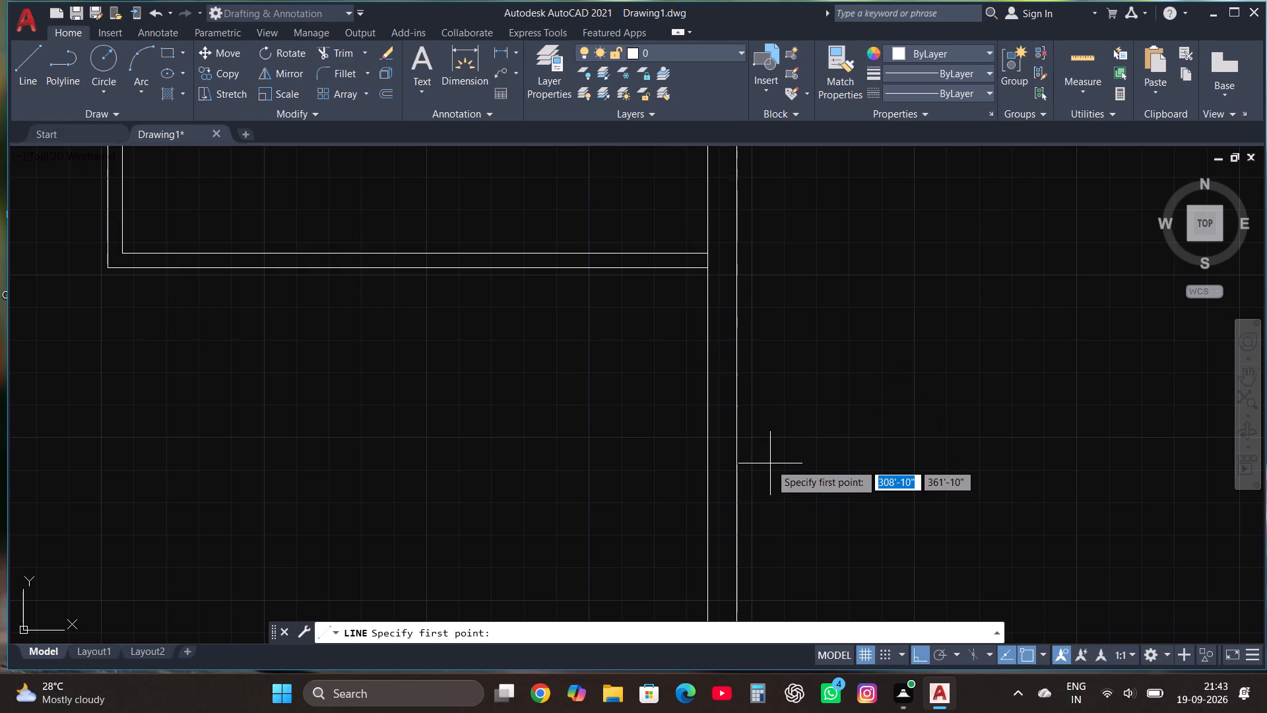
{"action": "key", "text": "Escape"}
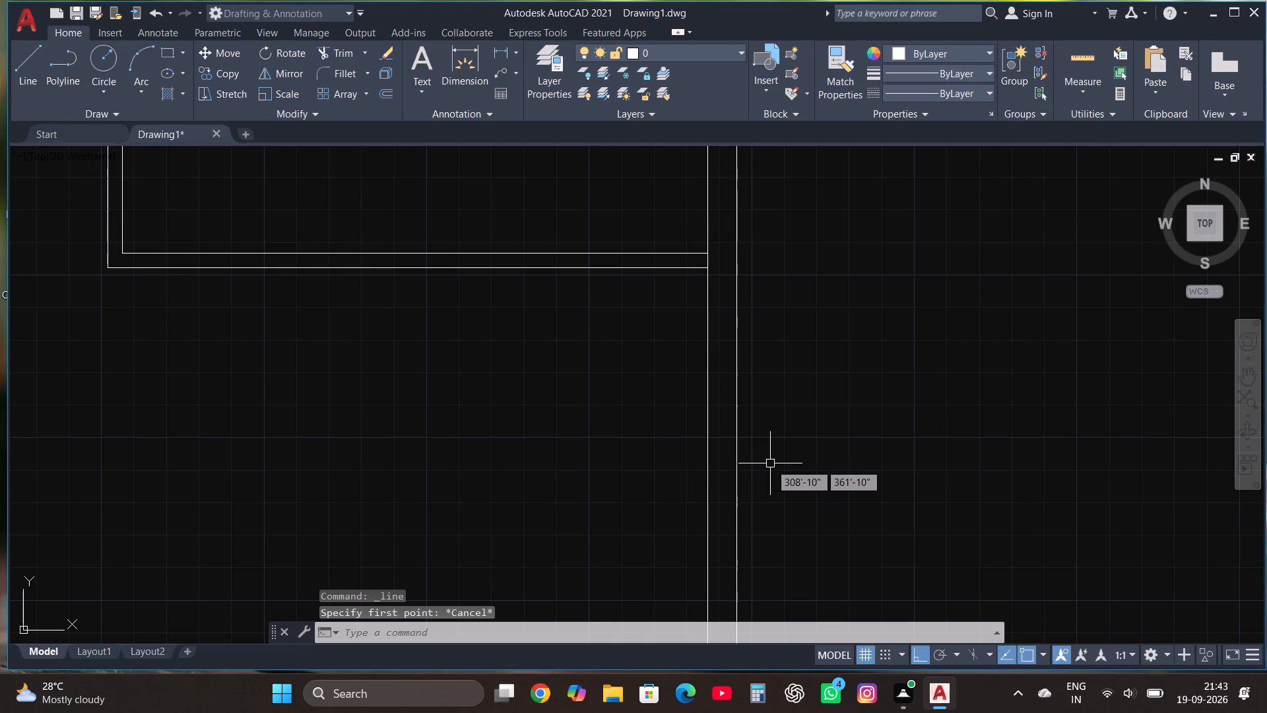
Draw a room below the 15' by 13' room from the right wall's inner face: 15' down, 22' left, 15' up, and across to the partition's outer corner.
{"action": "scroll", "coordinate": [770, 465], "scroll_direction": "down", "scroll_amount": 3}
{"action": "scroll", "coordinate": [746, 417], "scroll_direction": "up", "scroll_amount": 1}
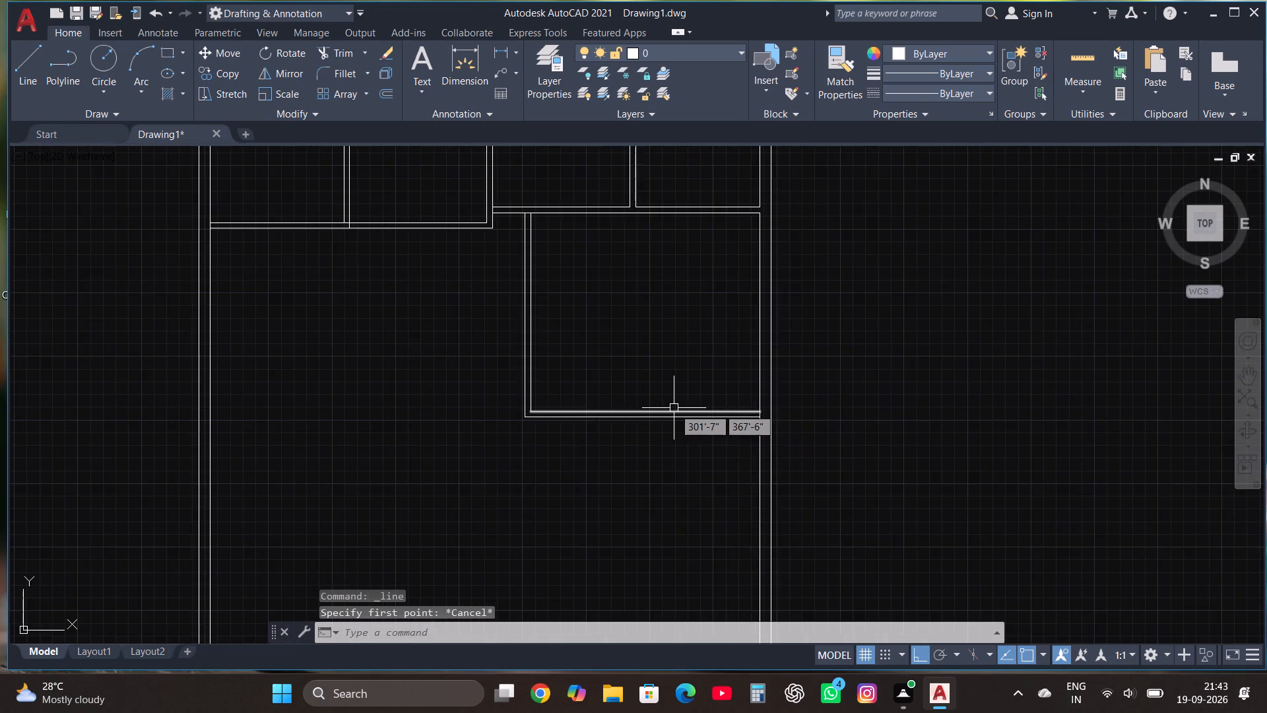
{"action": "scroll", "coordinate": [674, 408], "scroll_direction": "up", "scroll_amount": 1}
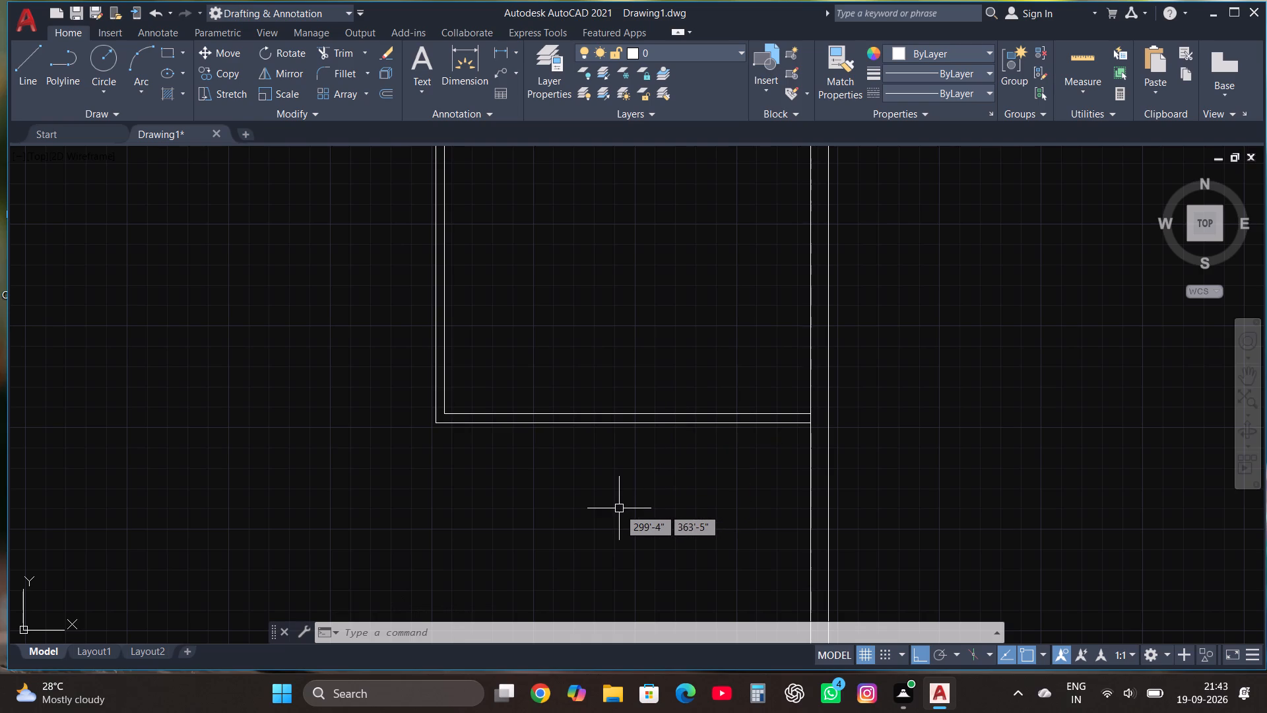
{"action": "scroll", "coordinate": [680, 409], "scroll_direction": "down", "scroll_amount": 2}
{"action": "scroll", "coordinate": [713, 437], "scroll_direction": "up", "scroll_amount": 2}
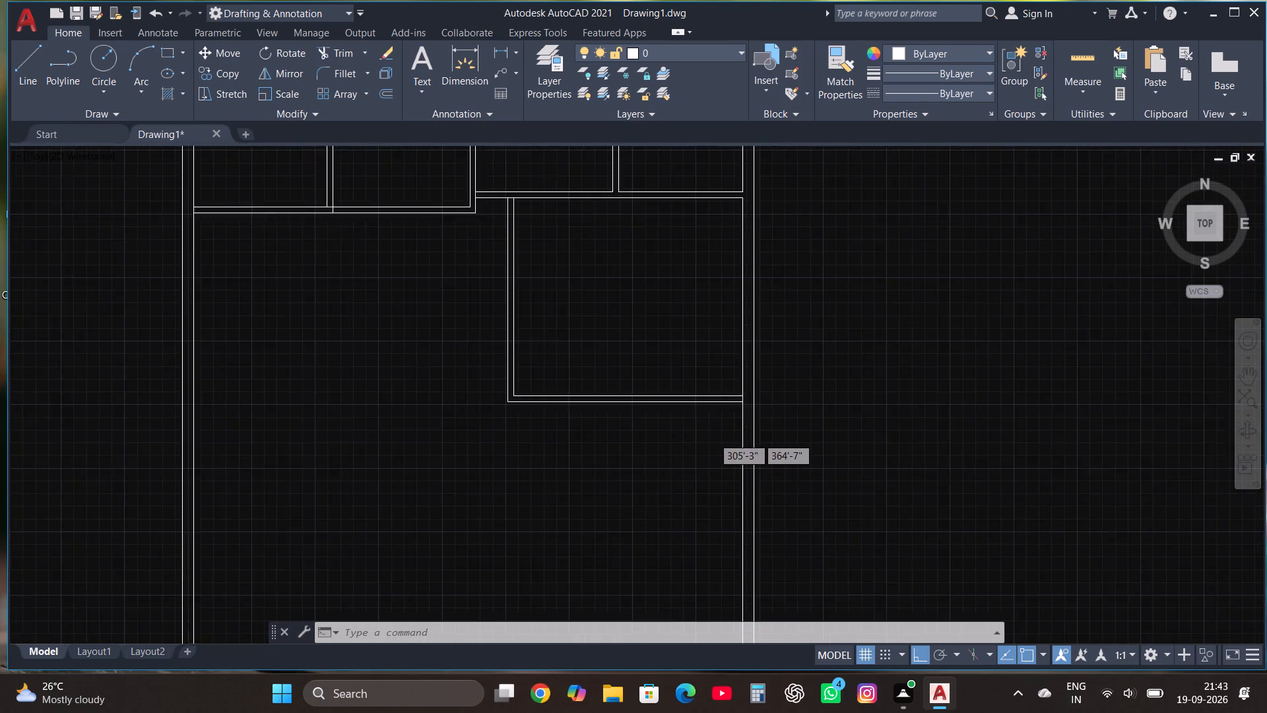
{"action": "scroll", "coordinate": [742, 397], "scroll_direction": "up", "scroll_amount": 1}
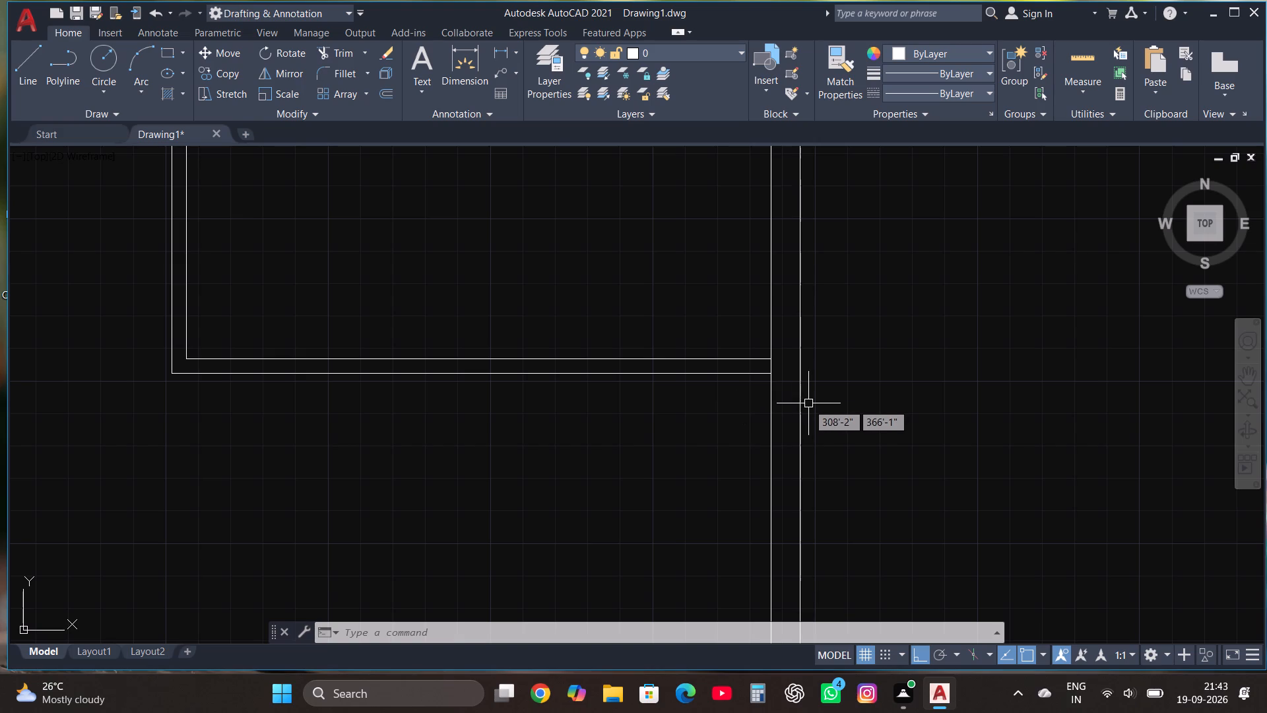
{"action": "scroll", "coordinate": [808, 403], "scroll_direction": "up", "scroll_amount": 1}
{"action": "left_click", "coordinate": [30, 56]}
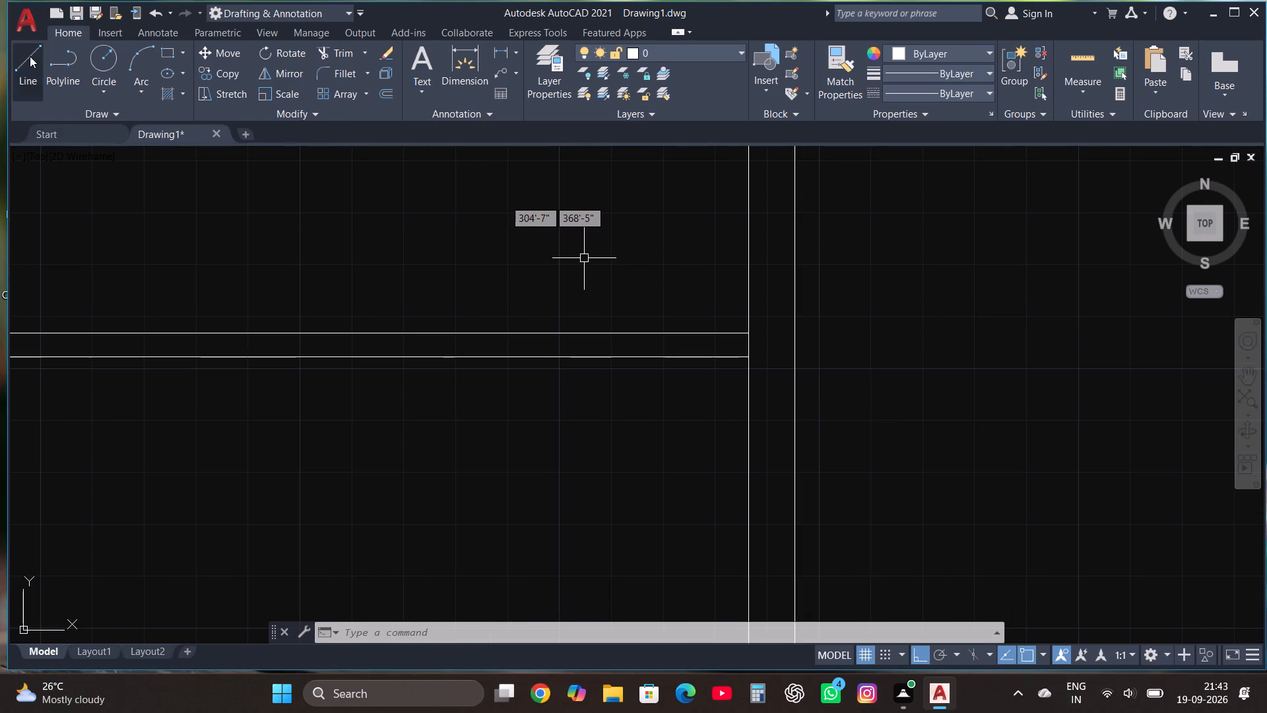
{"action": "left_click", "coordinate": [745, 356]}
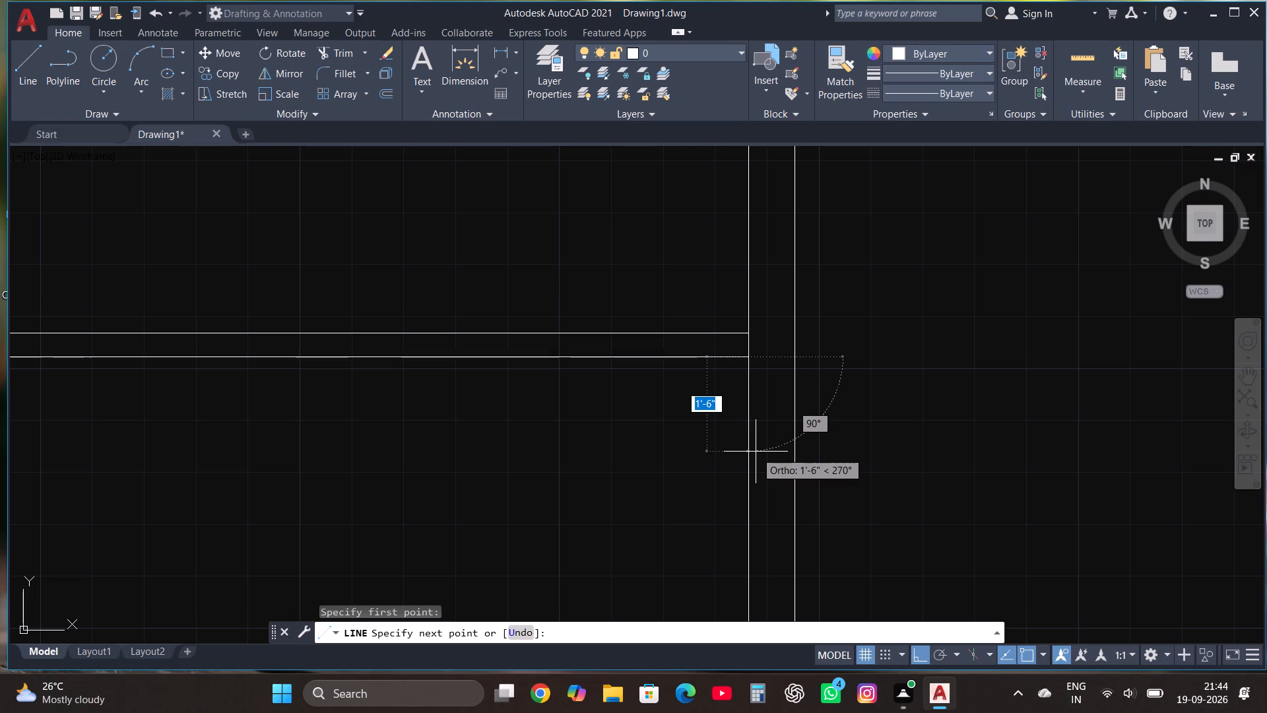
{"action": "type", "text": "15'"}
{"action": "key", "text": "Return"}
{"action": "scroll", "coordinate": [765, 422], "scroll_direction": "down", "scroll_amount": 5}
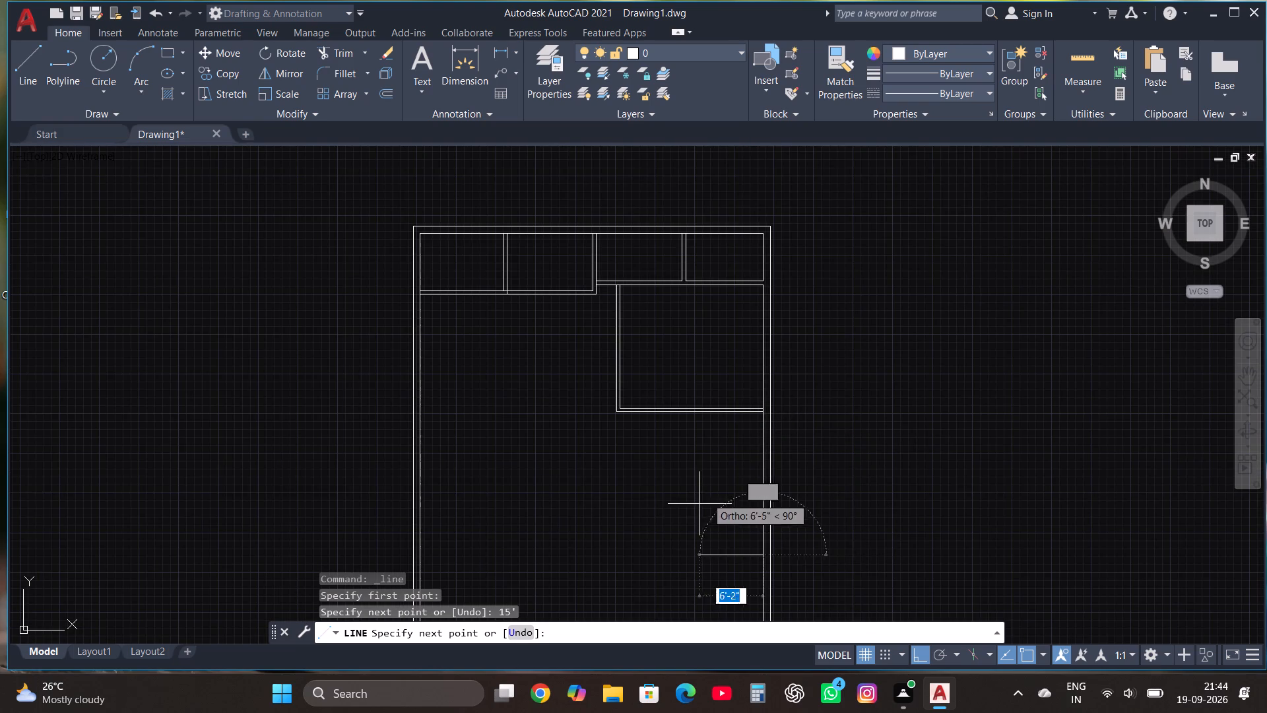
{"action": "scroll", "coordinate": [630, 528], "scroll_direction": "up", "scroll_amount": 1}
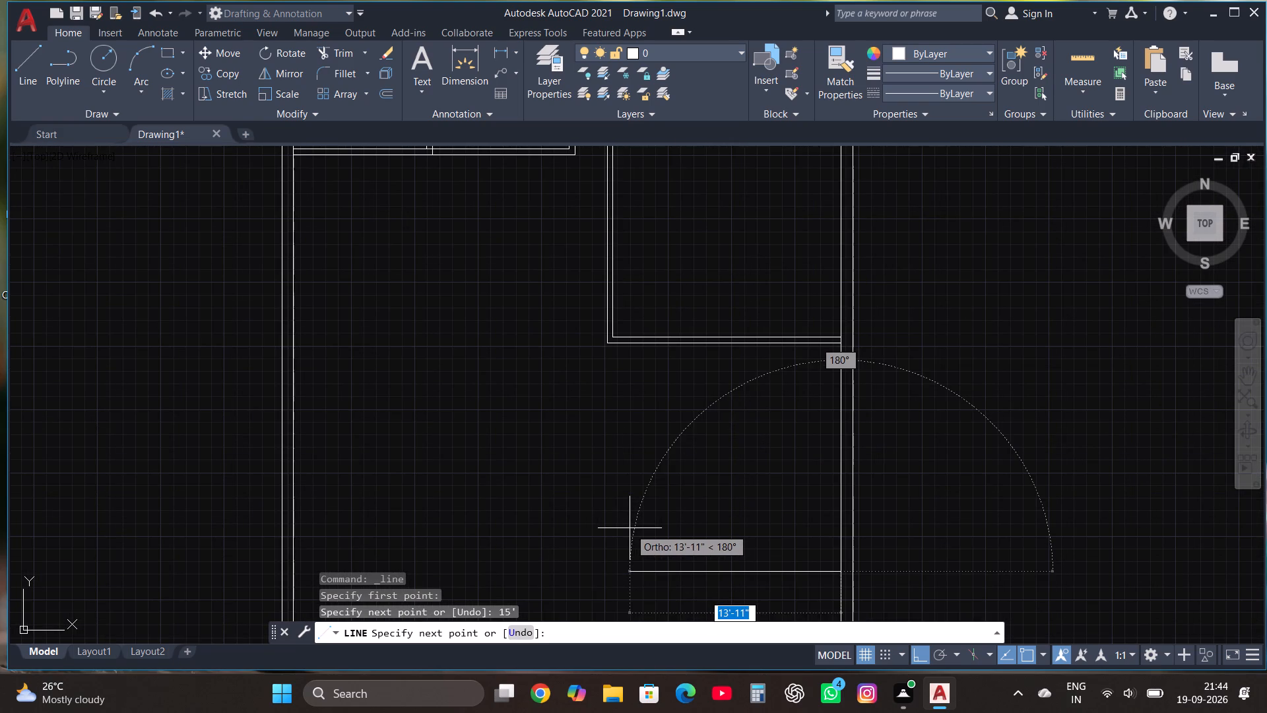
{"action": "type", "text": "22'"}
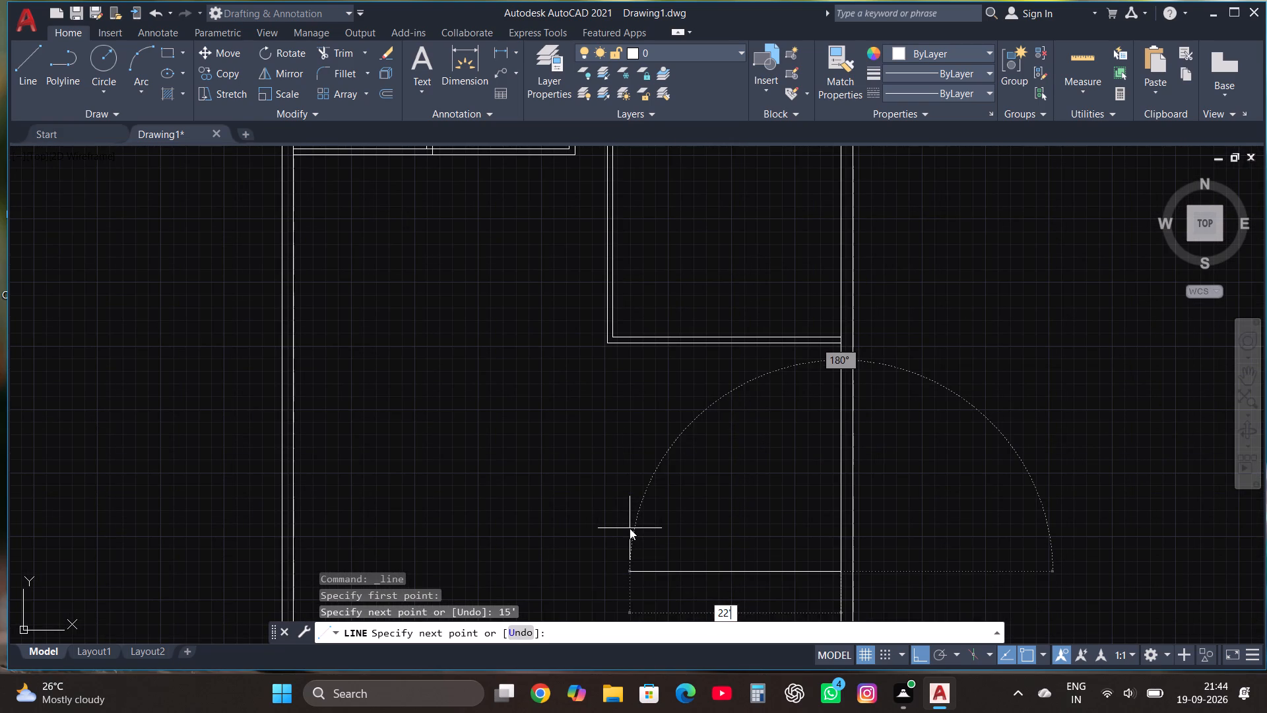
{"action": "key", "text": "Return"}
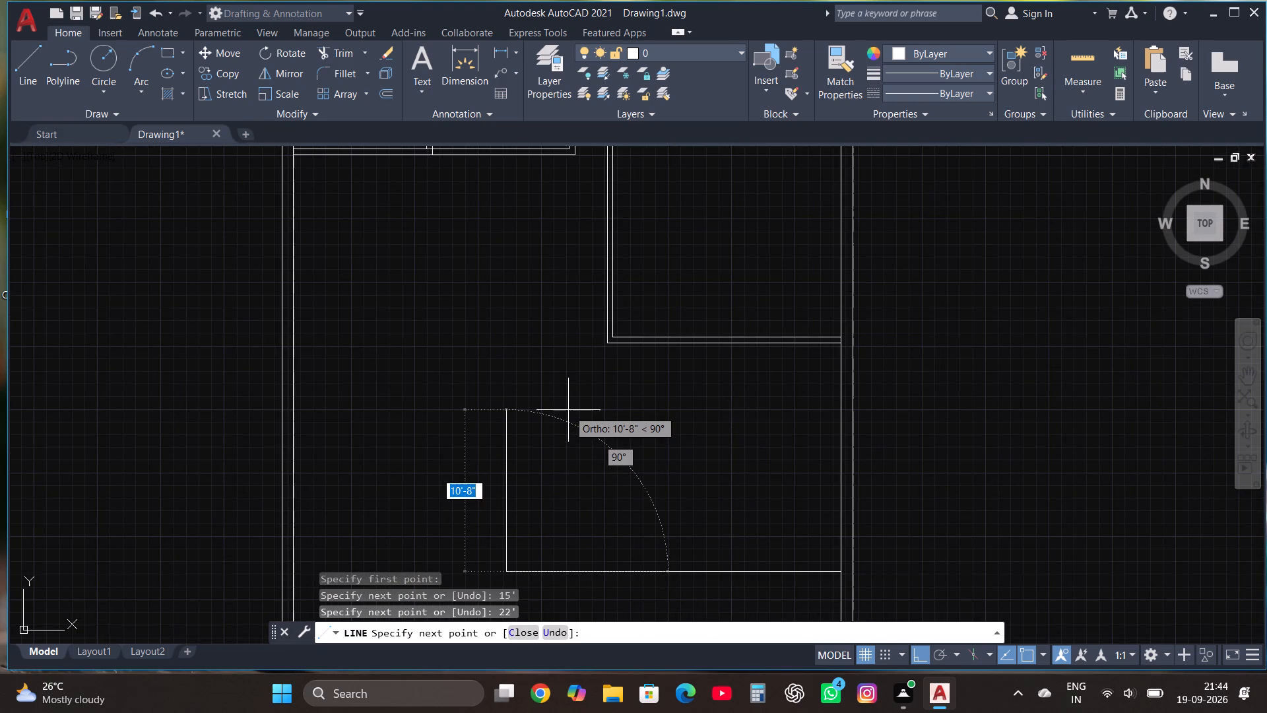
{"action": "type", "text": "15'"}
{"action": "key", "text": "Return"}
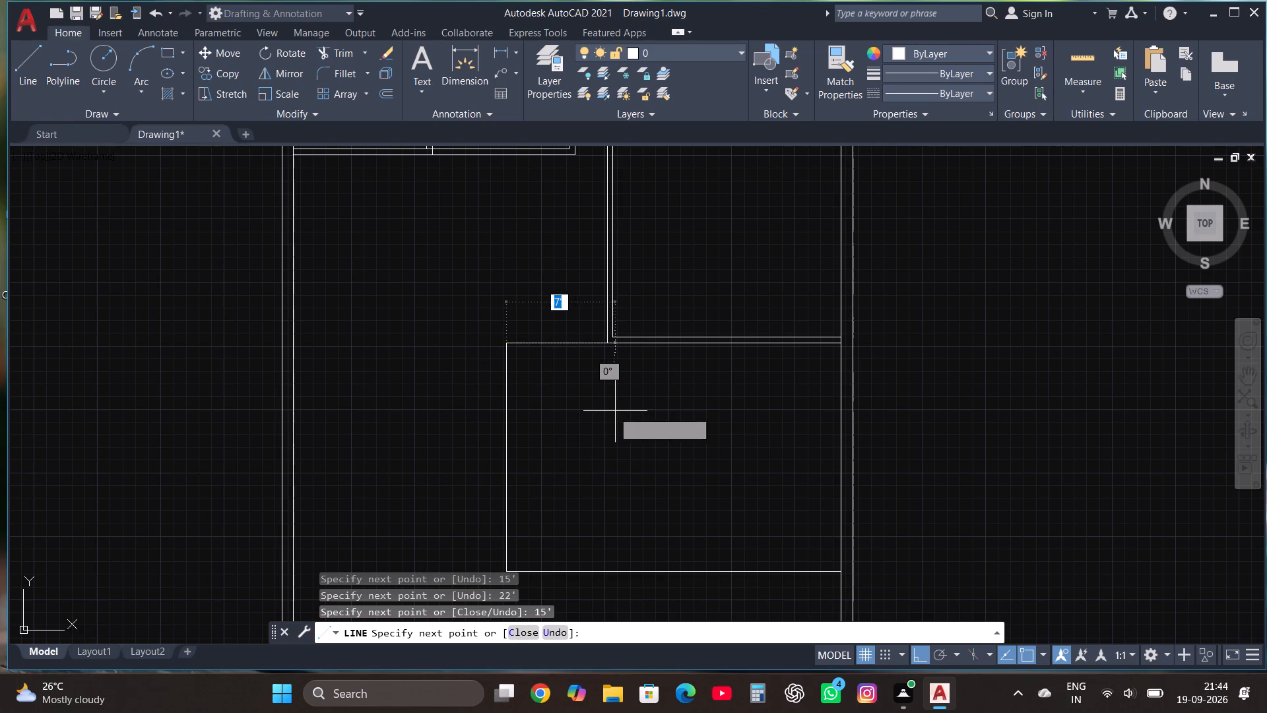
{"action": "scroll", "coordinate": [607, 364], "scroll_direction": "up", "scroll_amount": 2}
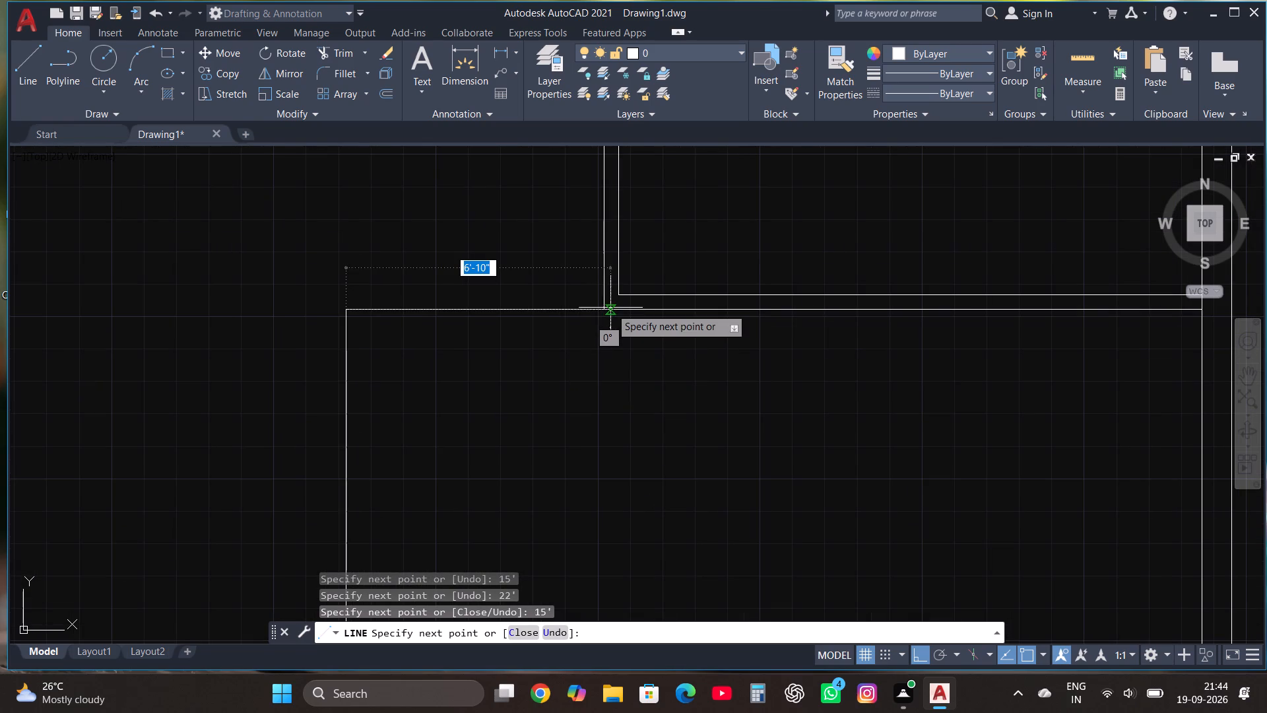
{"action": "left_click", "coordinate": [601, 307]}
{"action": "key", "text": "Escape"}
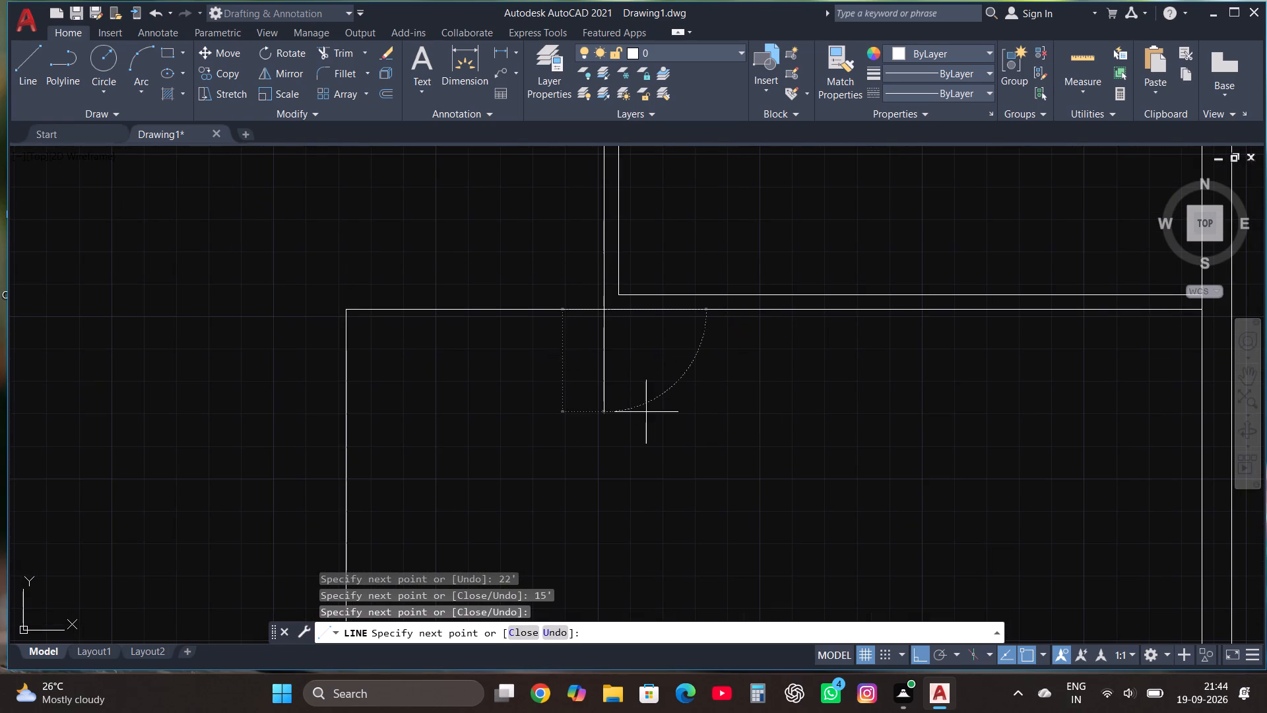
Offset the 22' by 15' room's lower line and left side line 4.5" outward to form the partition walls.
{"action": "scroll", "coordinate": [663, 335], "scroll_direction": "down", "scroll_amount": 2}
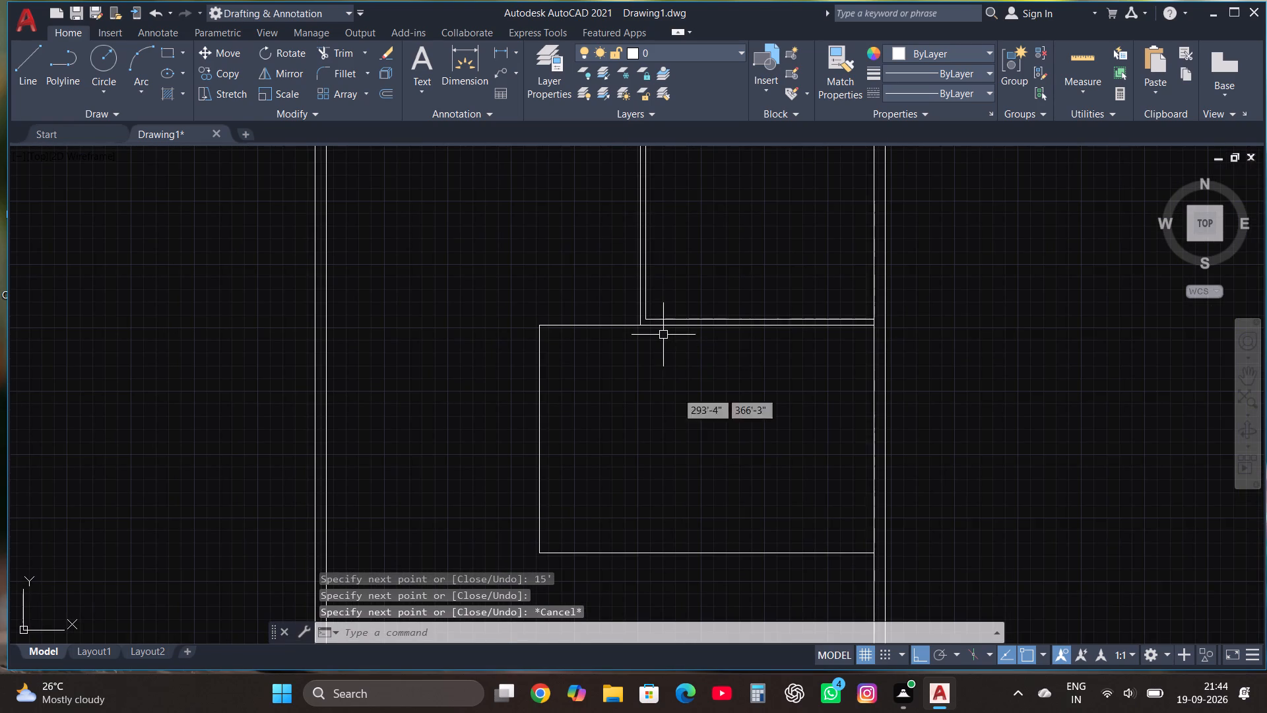
{"action": "scroll", "coordinate": [684, 410], "scroll_direction": "down", "scroll_amount": 1}
{"action": "scroll", "coordinate": [663, 500], "scroll_direction": "up", "scroll_amount": 1}
{"action": "left_click_drag", "start_coordinate": [608, 522], "coordinate": [599, 514]}
{"action": "left_click", "coordinate": [505, 412]}
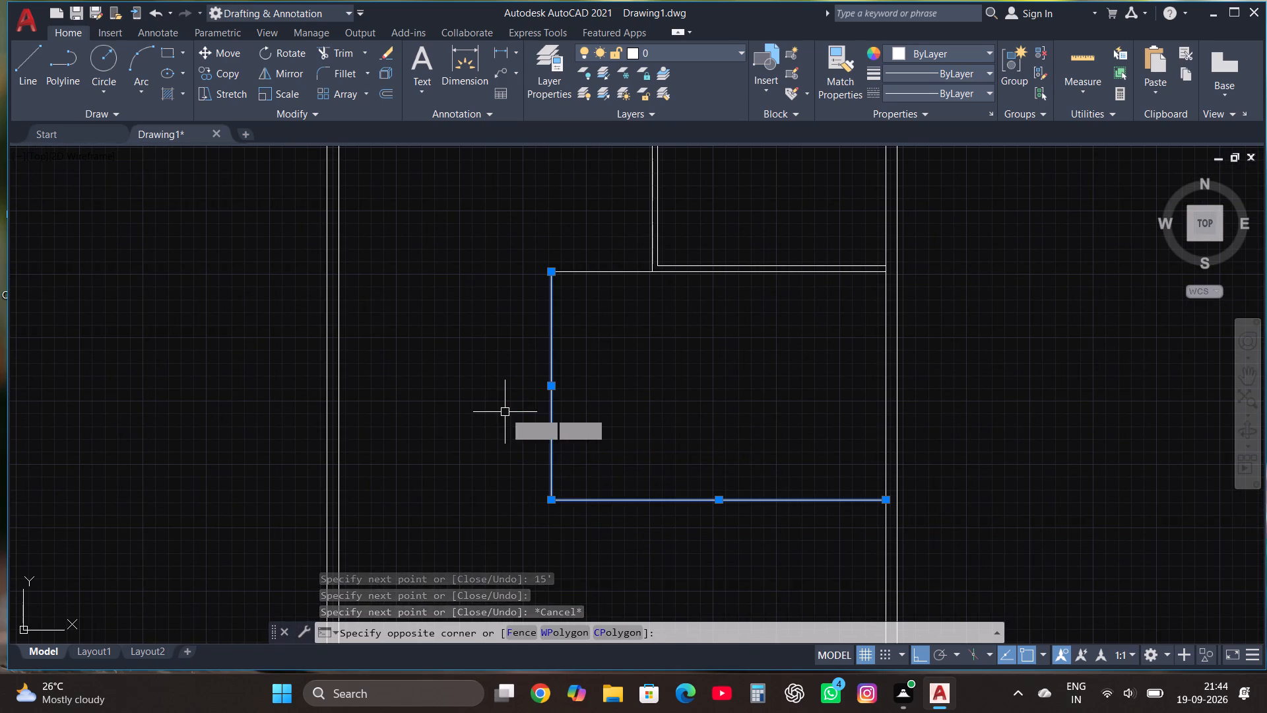
{"action": "left_click", "coordinate": [385, 94]}
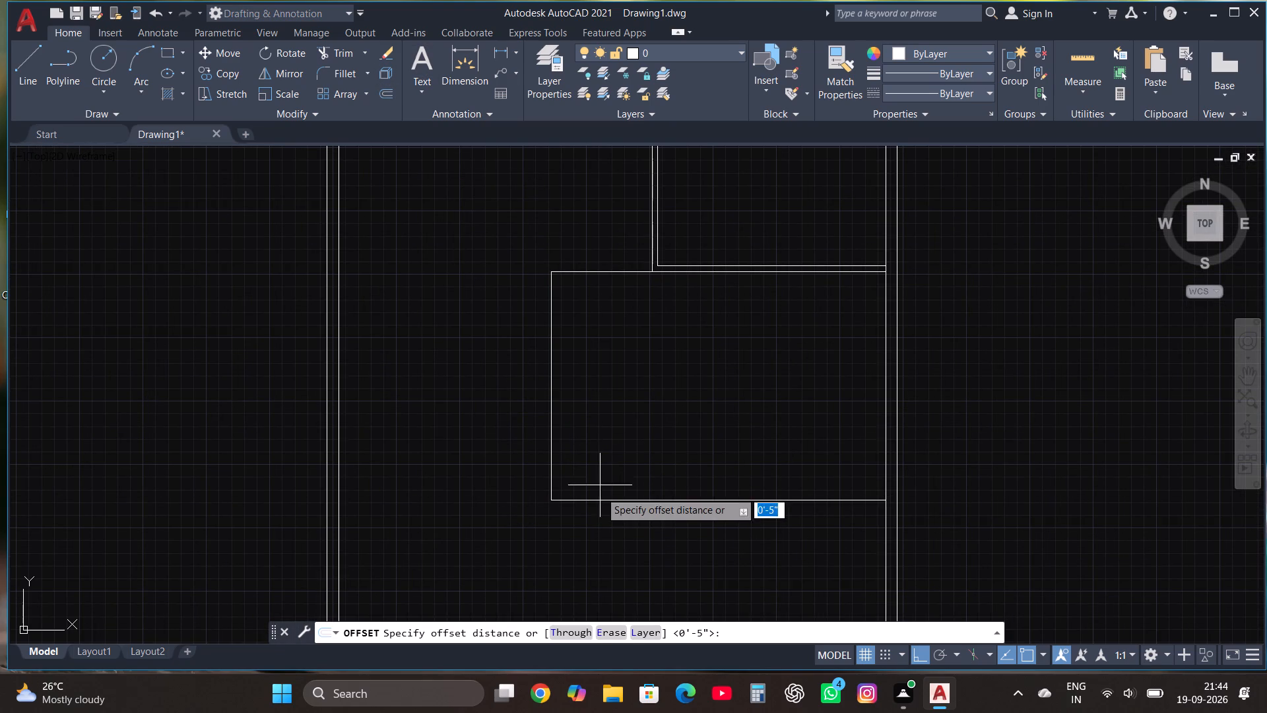
{"action": "left_click", "coordinate": [597, 501]}
{"action": "left_click", "coordinate": [597, 519]}
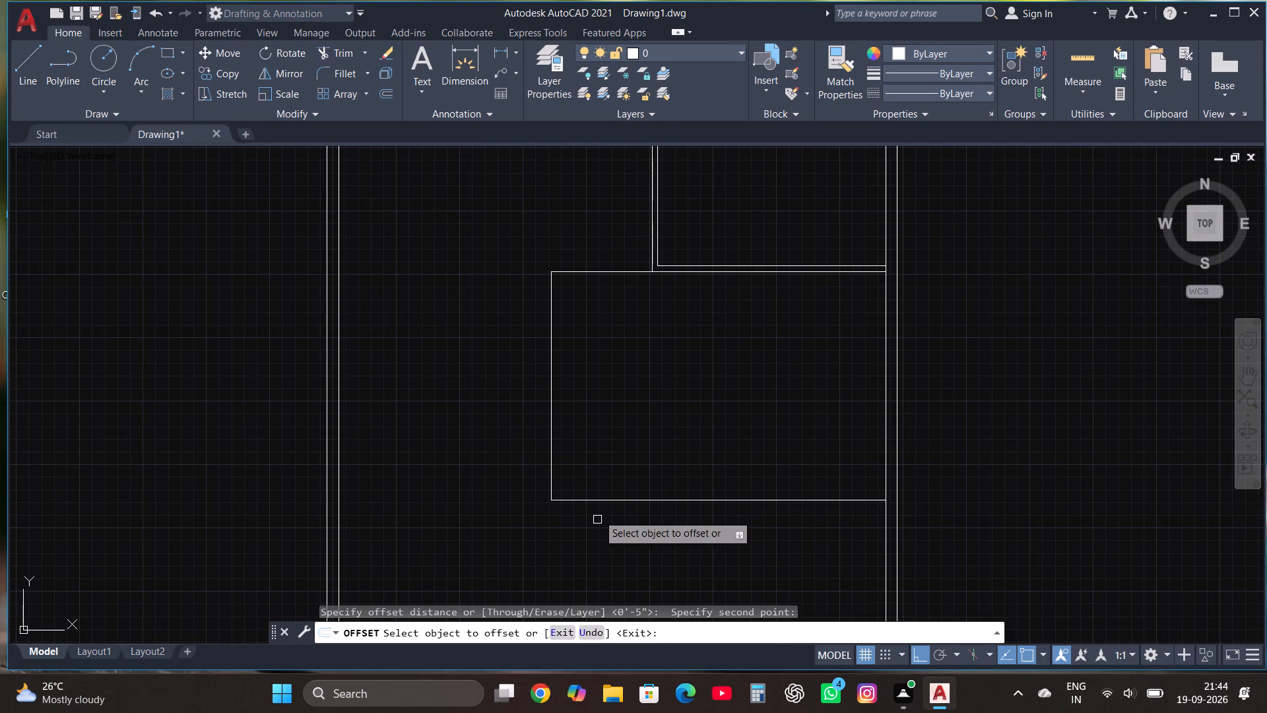
{"action": "left_click", "coordinate": [601, 501]}
{"action": "type", "text": "4.5\""}
{"action": "key", "text": "Return"}
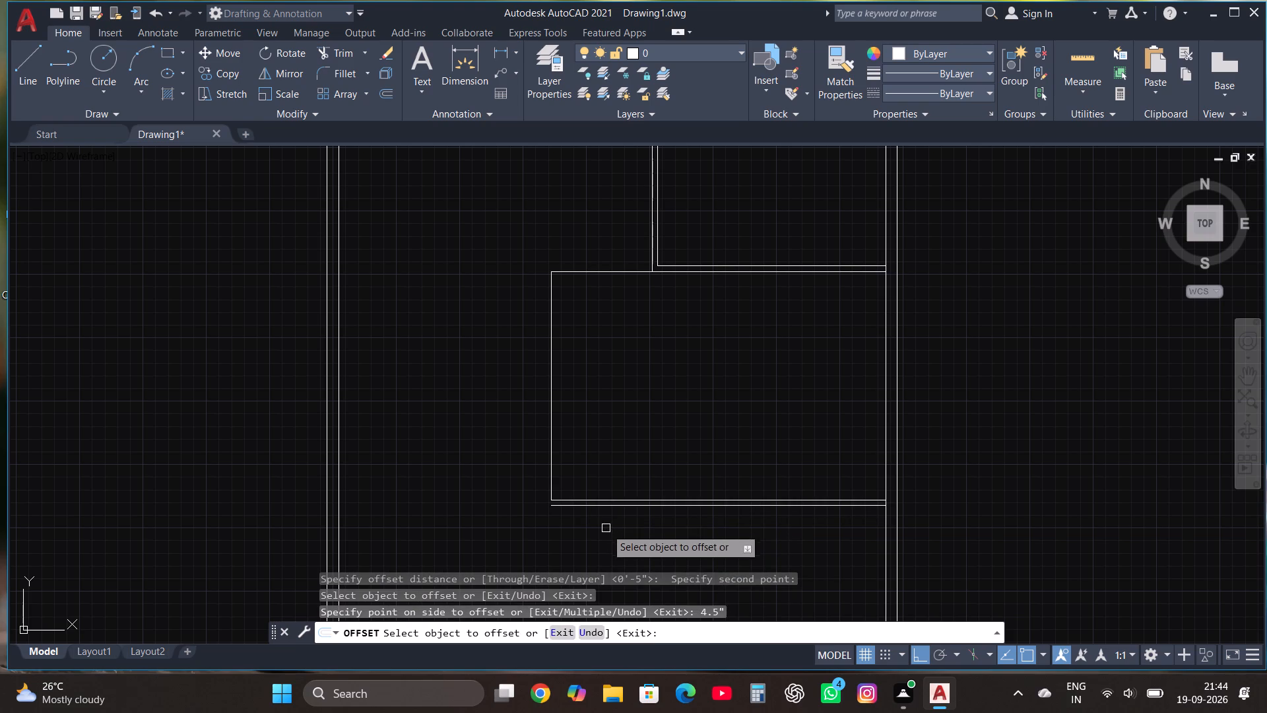
{"action": "left_click", "coordinate": [546, 439]}
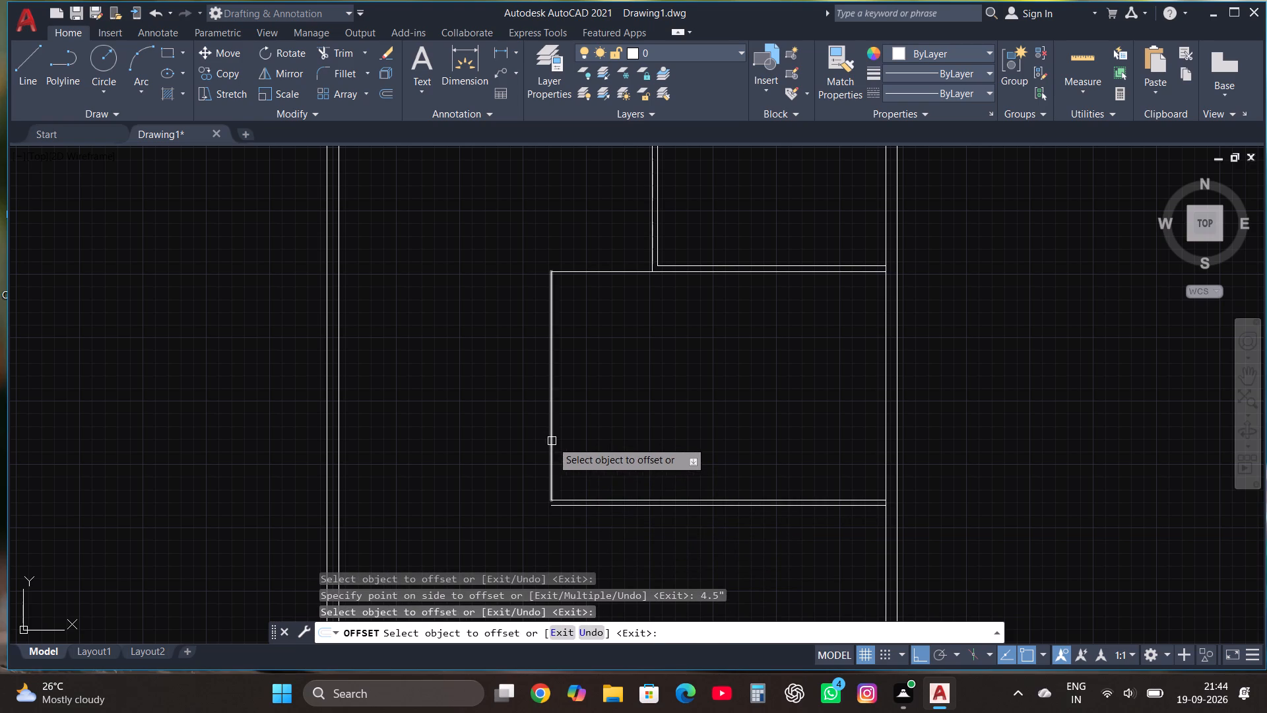
{"action": "left_click", "coordinate": [552, 441]}
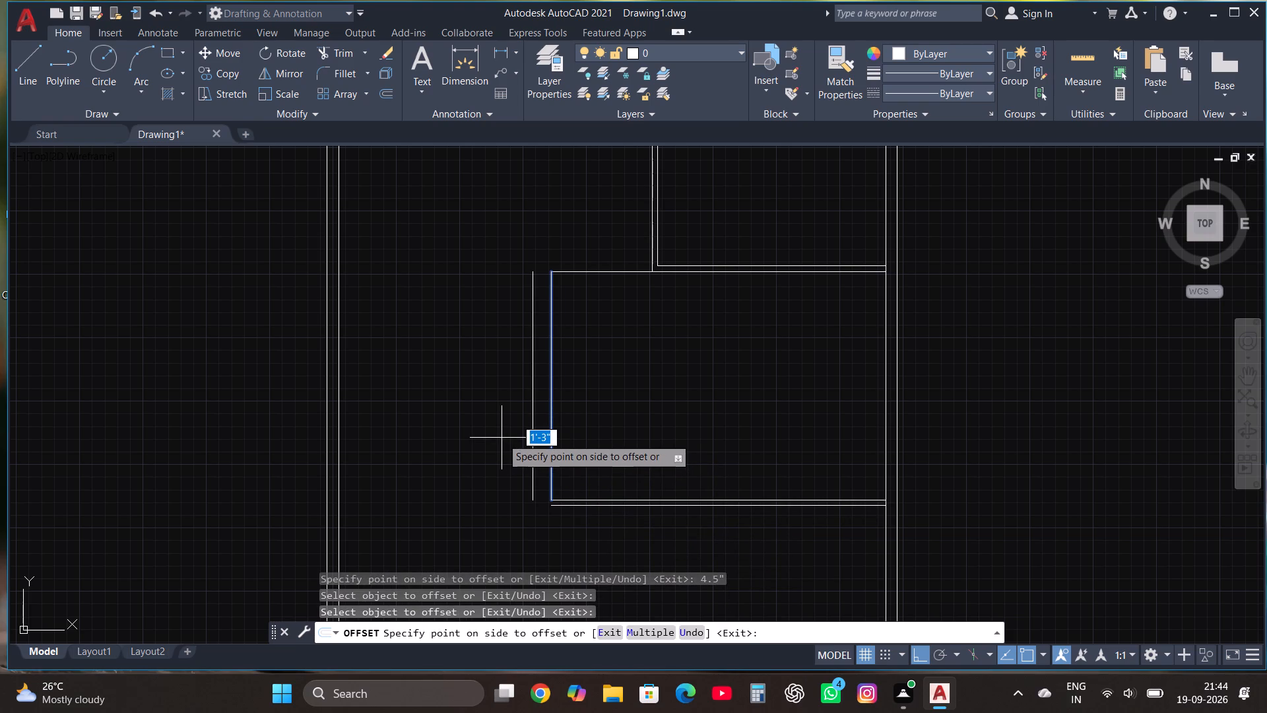
{"action": "type", "text": "4.5\""}
{"action": "key", "text": "Return"}
Offset the exposed segment of the 22' by 15' room's upper line 4.5" outward to form the partition wall.
{"action": "left_click", "coordinate": [572, 271]}
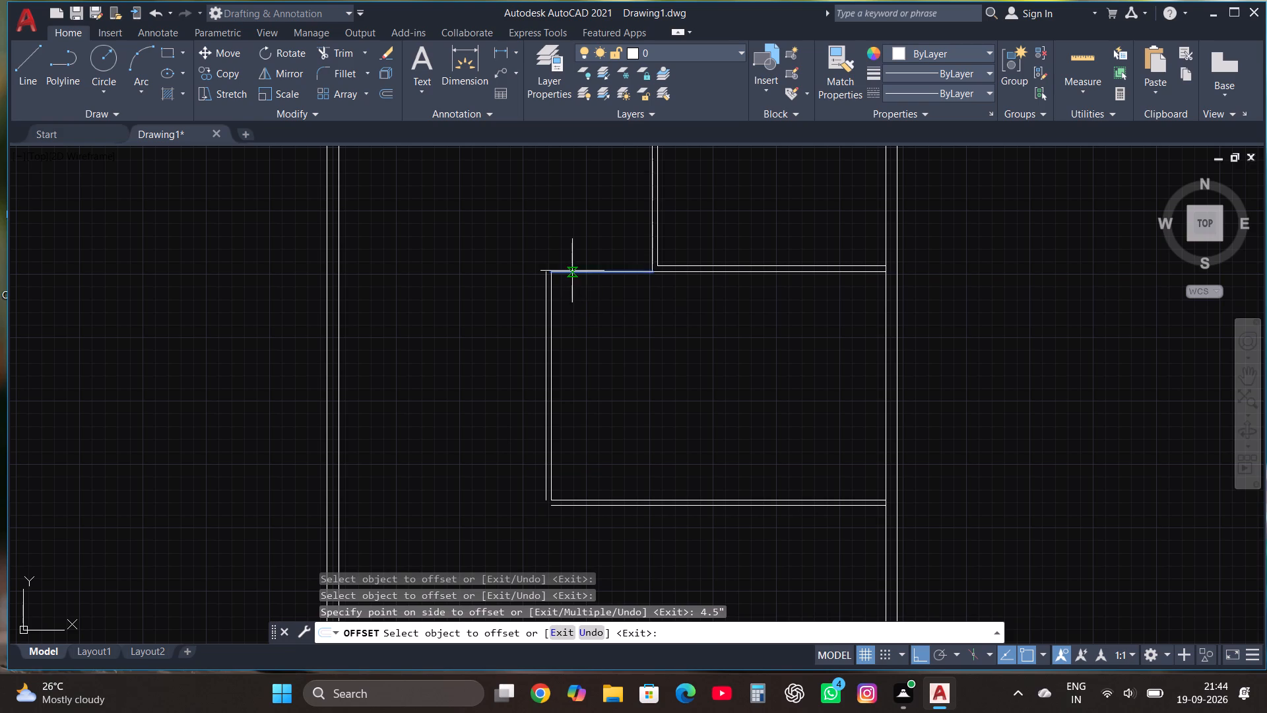
{"action": "type", "text": "4.5\""}
{"action": "key", "text": "Return"}
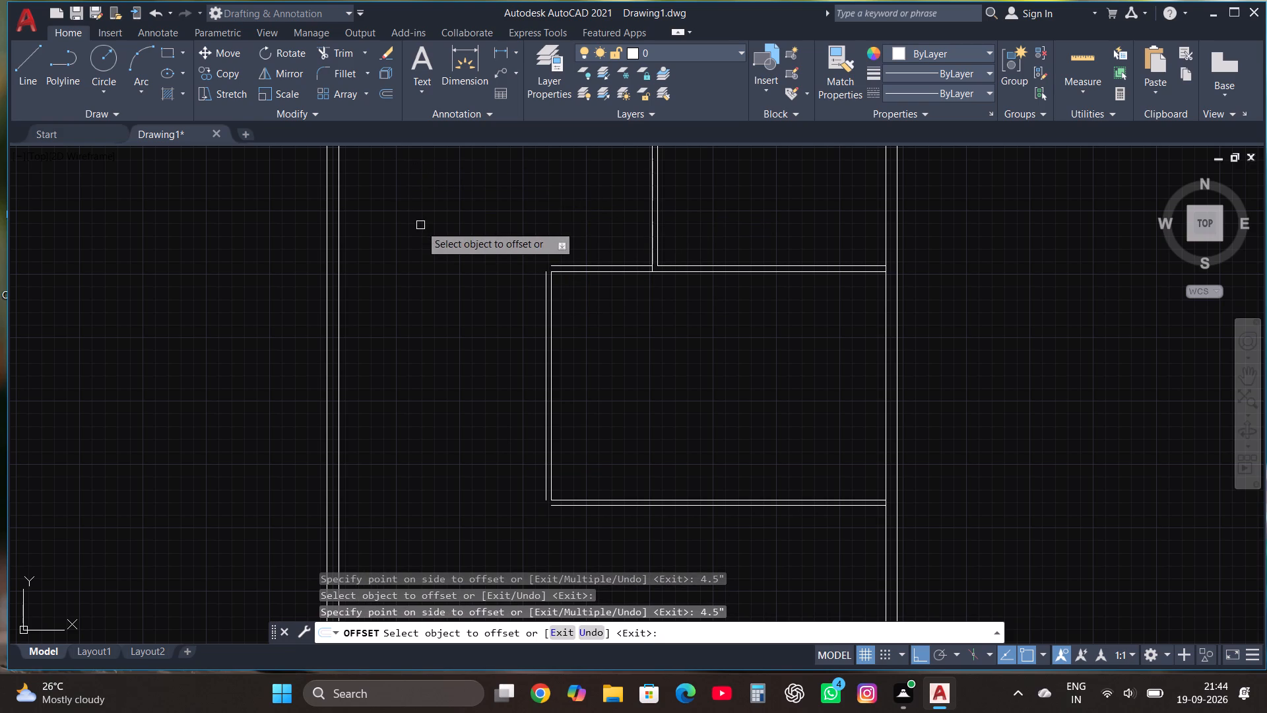
{"action": "key", "text": "Escape"}
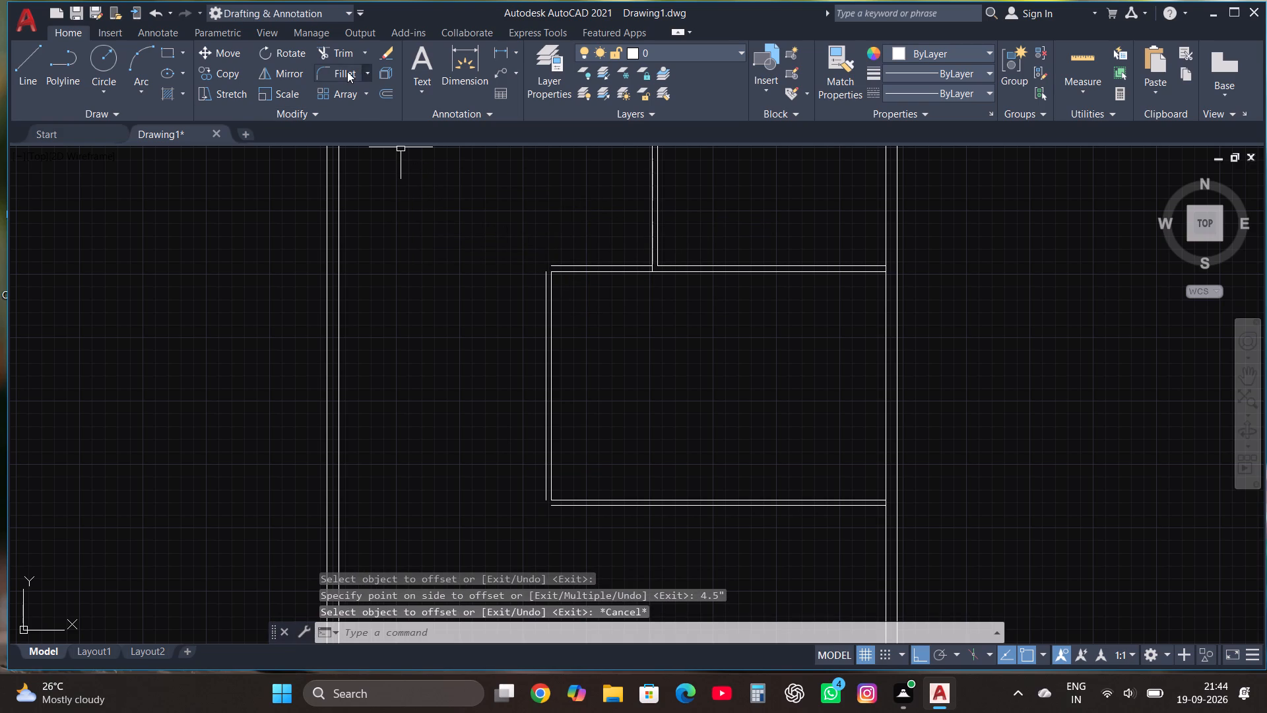
Fillet the outer partition lines of the 22' by 15' room into closed upper-left and lower-left corners.
{"action": "left_click", "coordinate": [347, 71]}
{"action": "scroll", "coordinate": [552, 251], "scroll_direction": "up", "scroll_amount": 2}
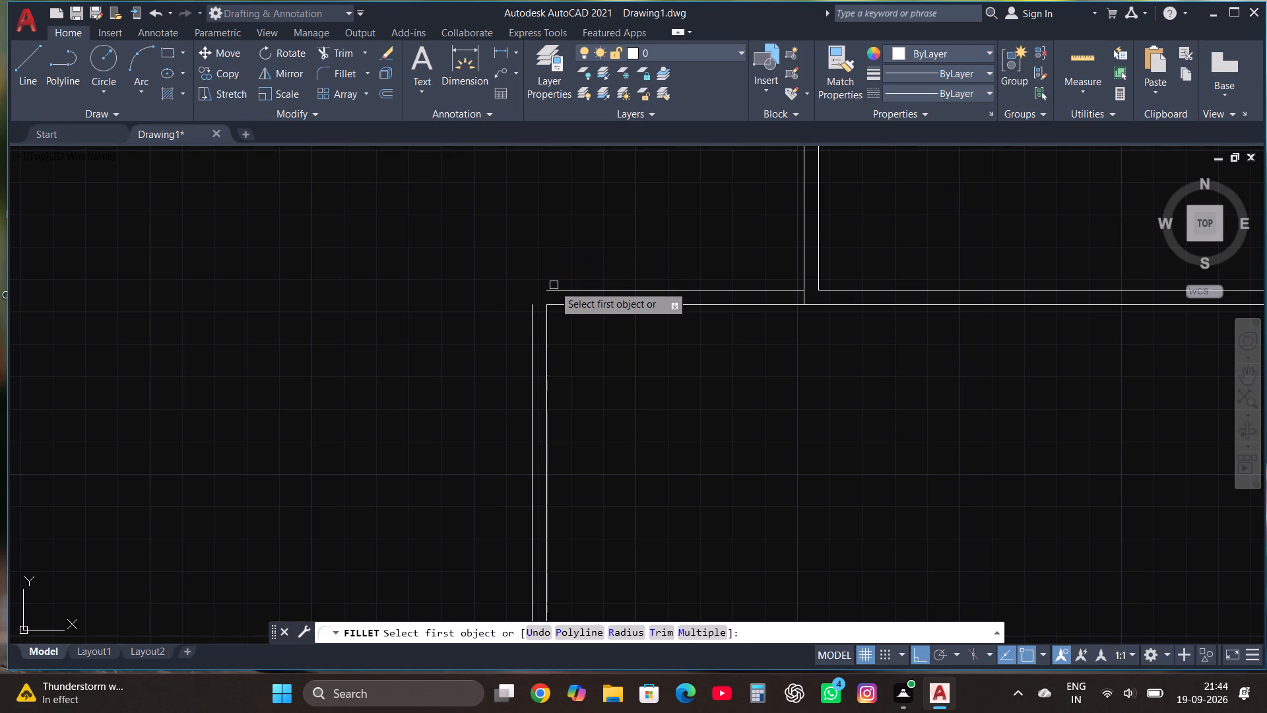
{"action": "left_click", "coordinate": [554, 285]}
{"action": "left_click", "coordinate": [556, 287]}
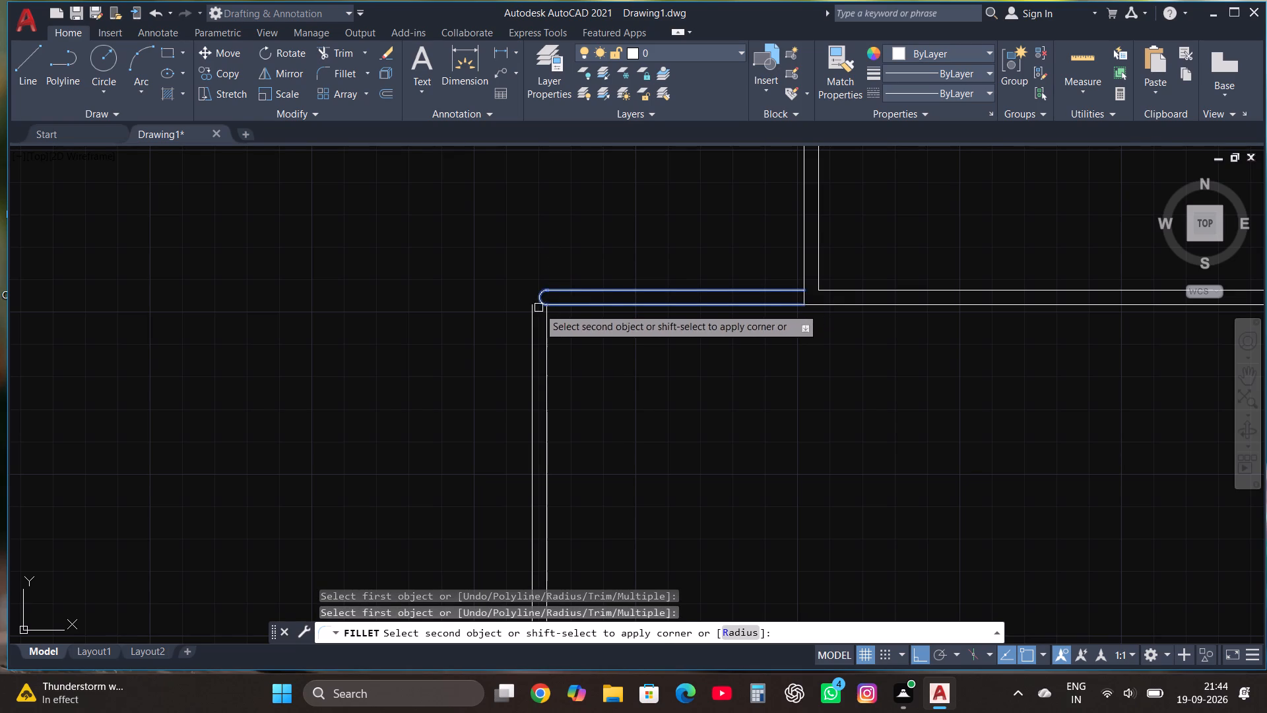
{"action": "left_click", "coordinate": [534, 315]}
{"action": "scroll", "coordinate": [551, 242], "scroll_direction": "down", "scroll_amount": 1}
{"action": "left_click", "coordinate": [342, 75]}
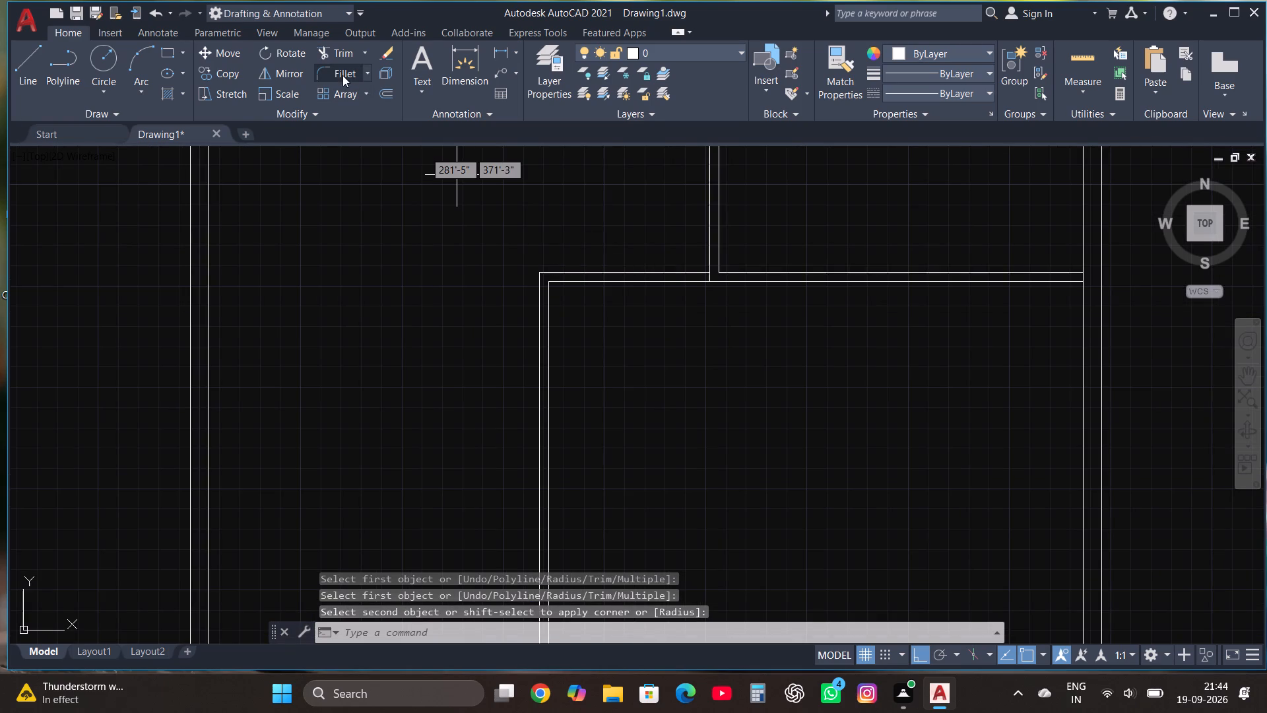
{"action": "scroll", "coordinate": [593, 268], "scroll_direction": "down", "scroll_amount": 2}
{"action": "scroll", "coordinate": [595, 409], "scroll_direction": "up", "scroll_amount": 2}
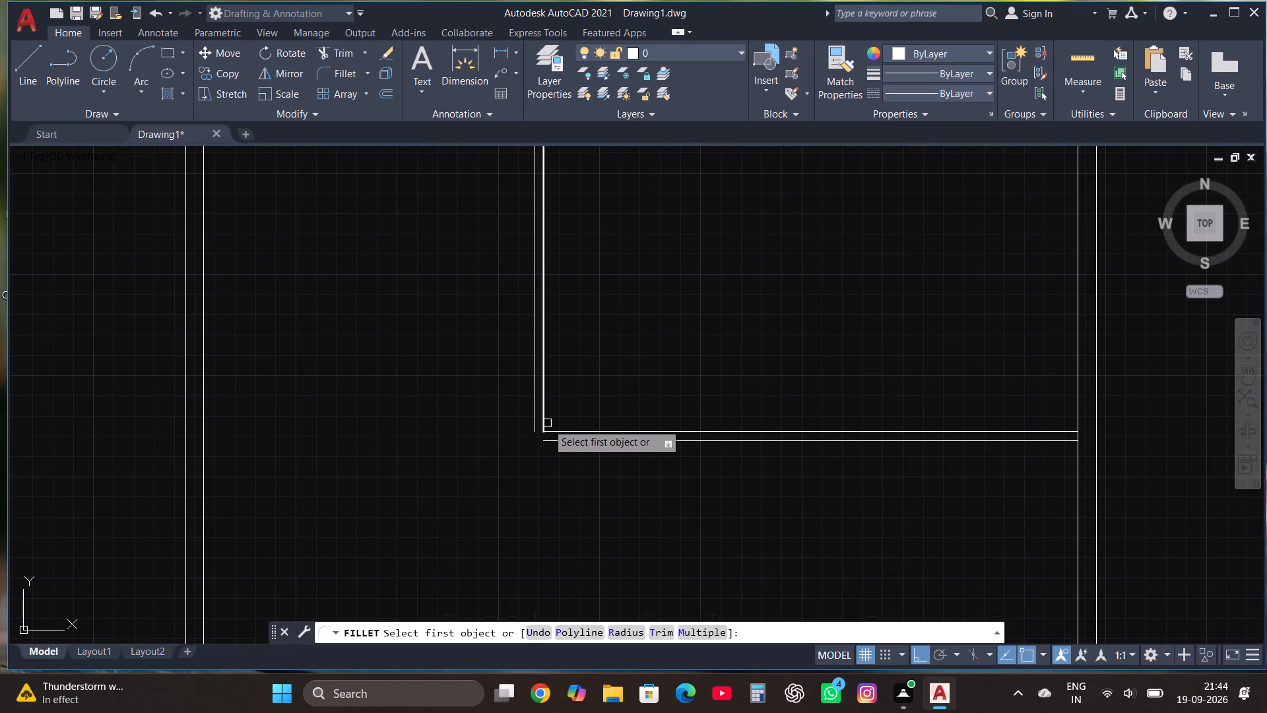
{"action": "left_click", "coordinate": [536, 417]}
{"action": "left_click", "coordinate": [549, 439]}
{"action": "scroll", "coordinate": [552, 479], "scroll_direction": "down", "scroll_amount": 1}
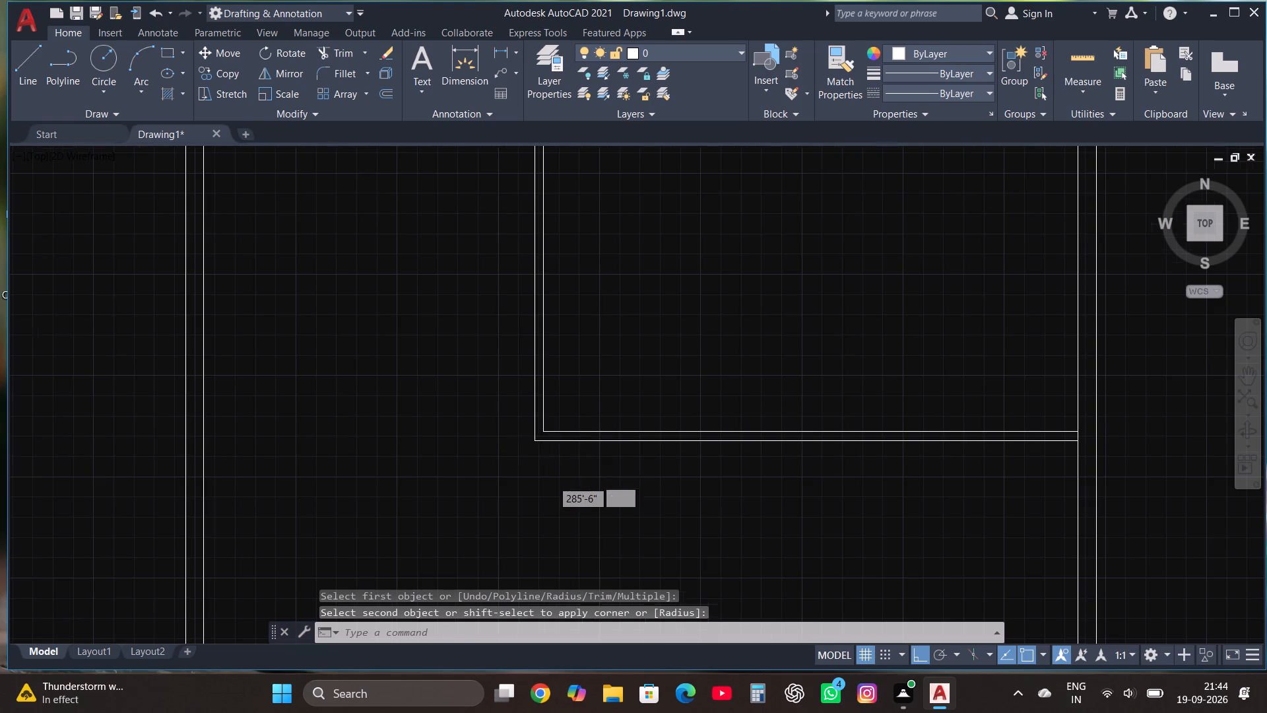
Draw a small room below the 22' by 15' room from the right wall's inner face: 7' down, 3'6" left, and 7' up to the partition.
{"action": "scroll", "coordinate": [678, 465], "scroll_direction": "down", "scroll_amount": 2}
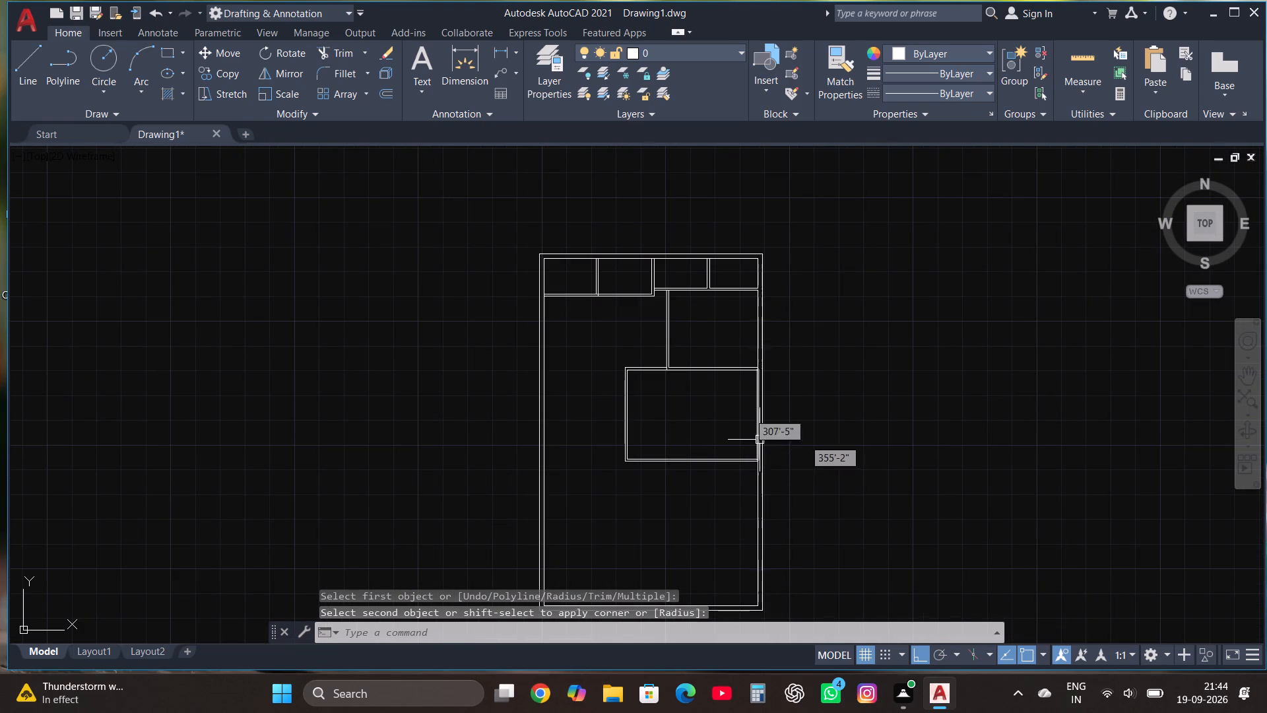
{"action": "scroll", "coordinate": [717, 329], "scroll_direction": "down", "scroll_amount": 2}
{"action": "scroll", "coordinate": [744, 421], "scroll_direction": "up", "scroll_amount": 3}
{"action": "scroll", "coordinate": [655, 468], "scroll_direction": "down", "scroll_amount": 2}
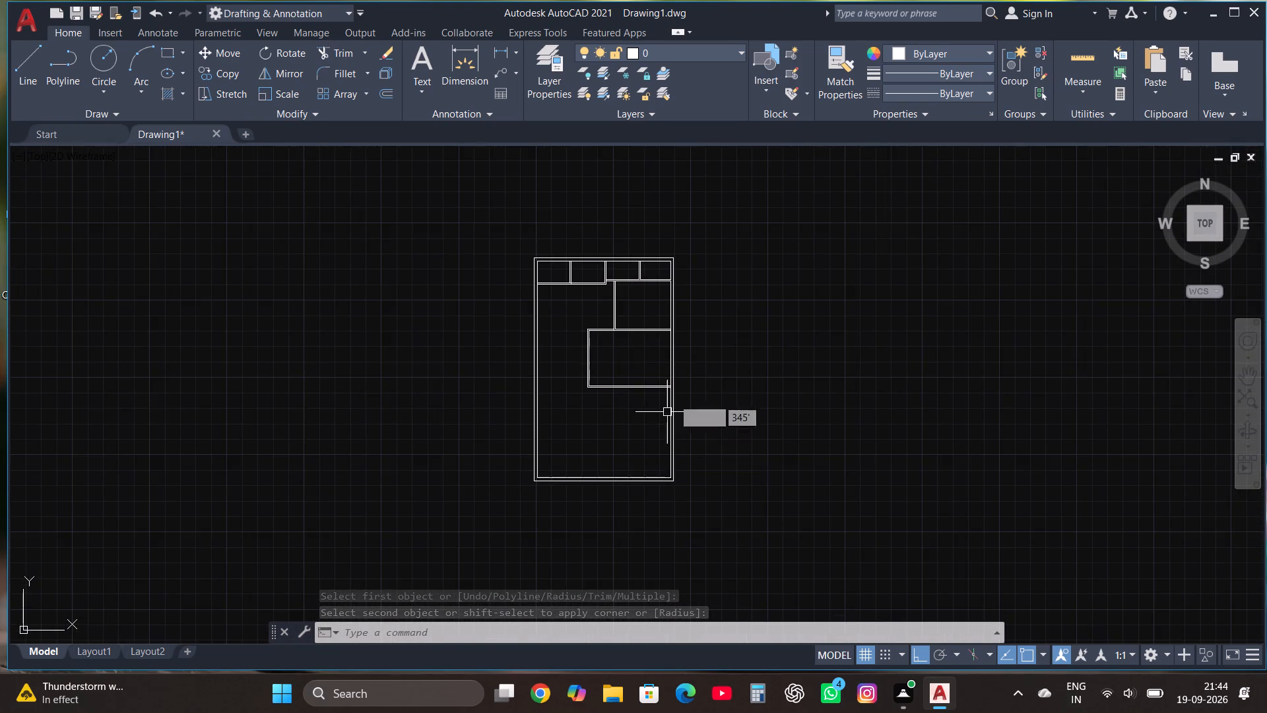
{"action": "scroll", "coordinate": [682, 308], "scroll_direction": "up", "scroll_amount": 1}
{"action": "left_click", "coordinate": [32, 63]}
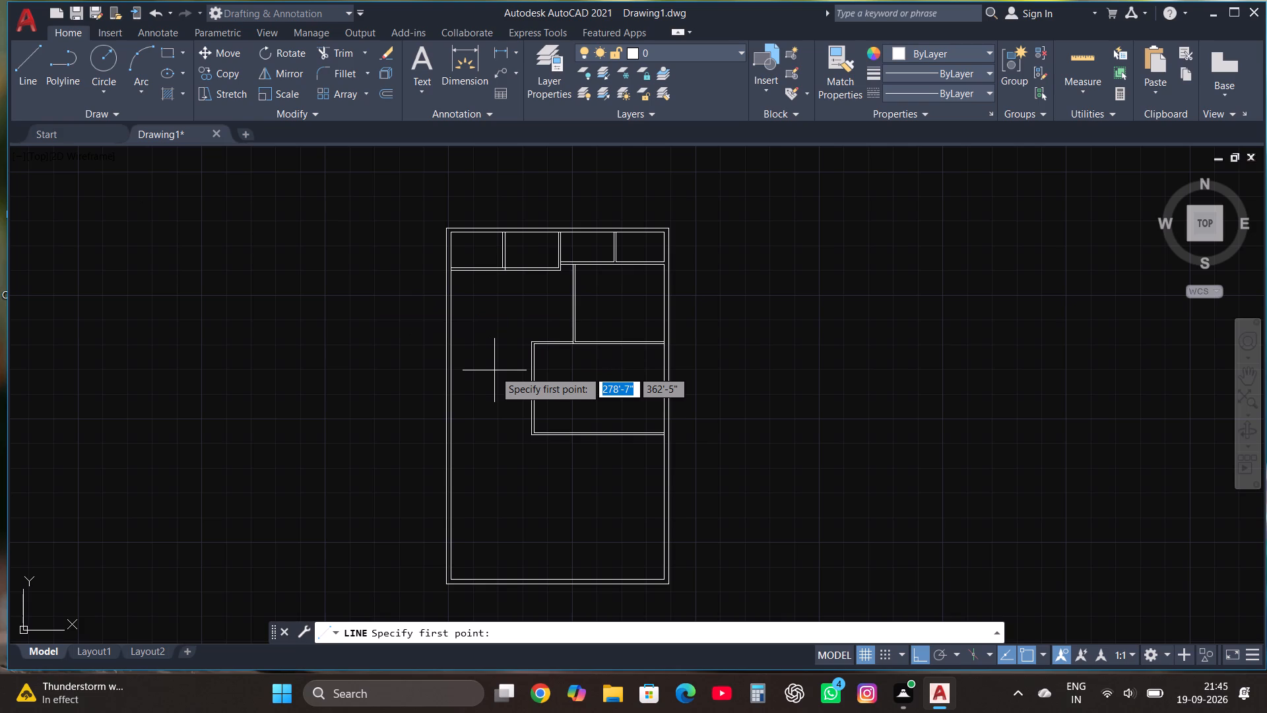
{"action": "scroll", "coordinate": [519, 356], "scroll_direction": "down", "scroll_amount": 1}
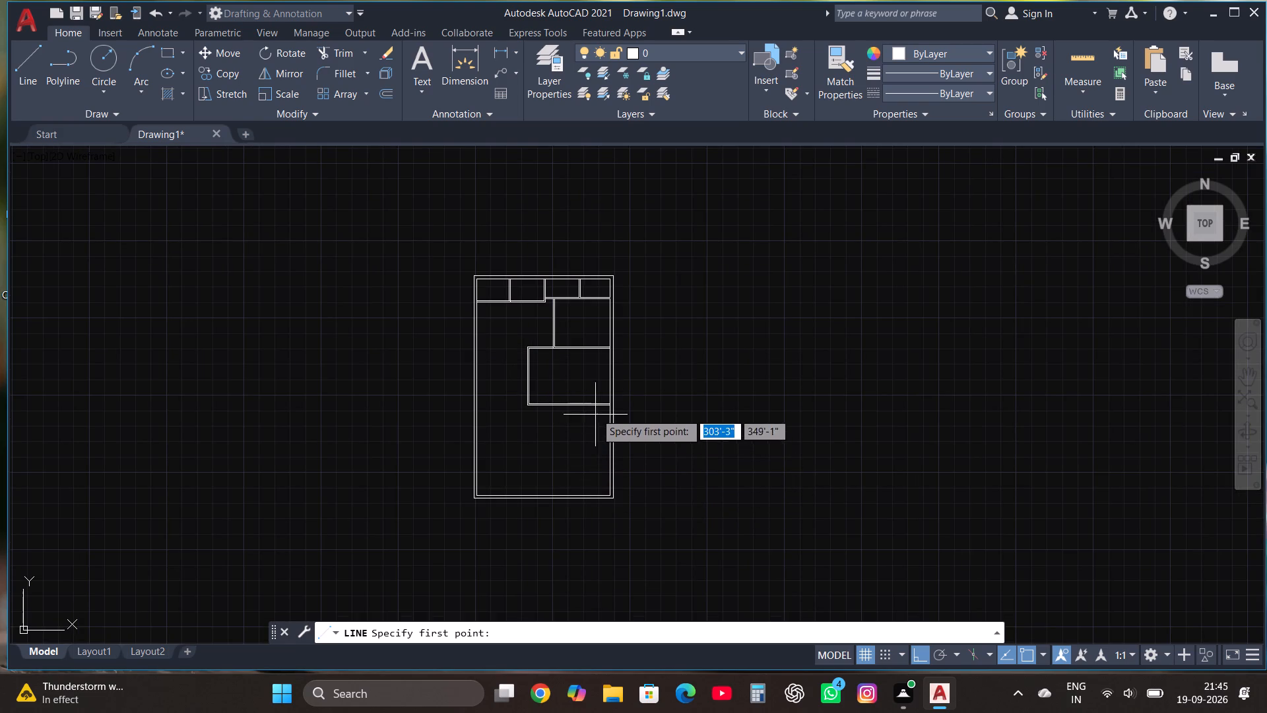
{"action": "scroll", "coordinate": [596, 403], "scroll_direction": "up", "scroll_amount": 2}
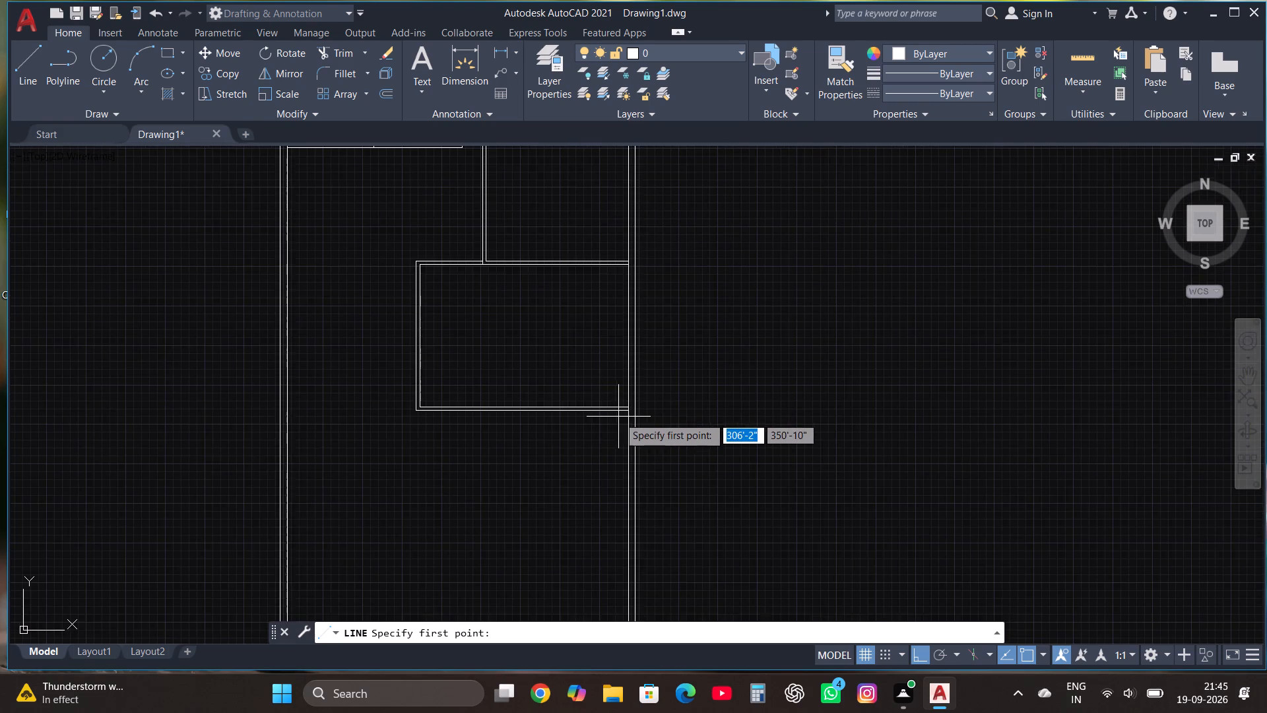
{"action": "scroll", "coordinate": [618, 417], "scroll_direction": "up", "scroll_amount": 2}
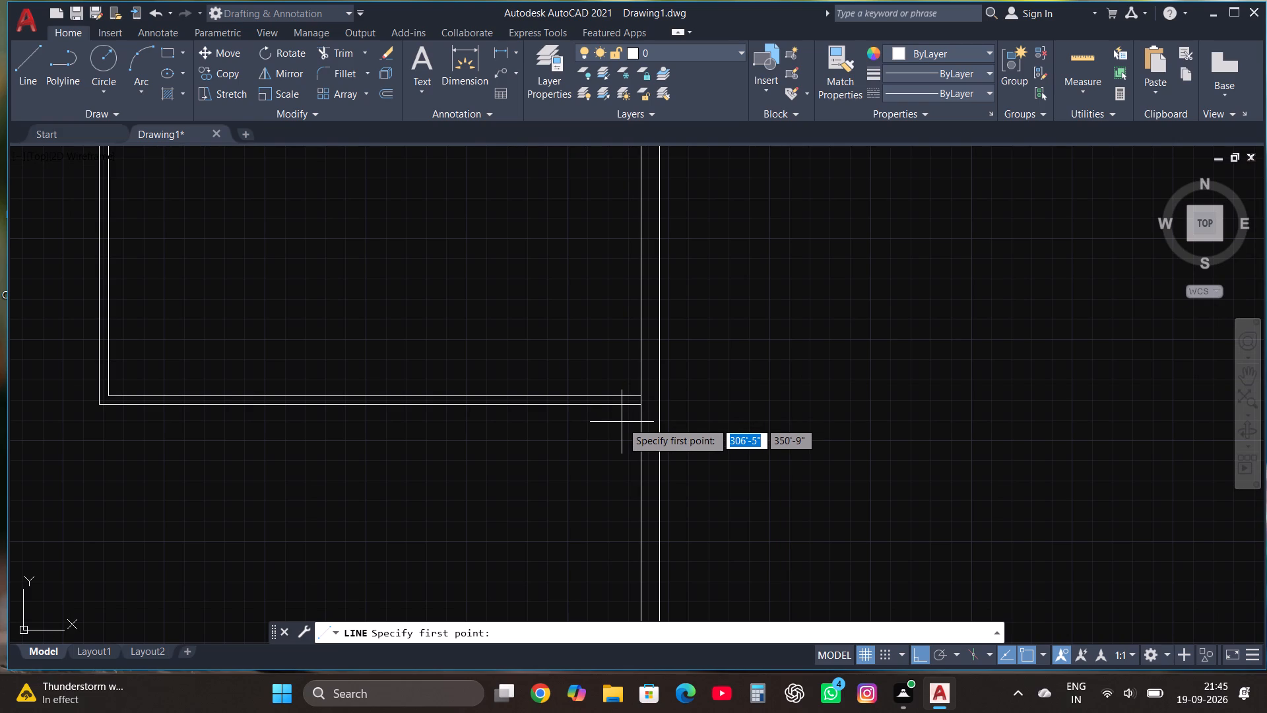
{"action": "scroll", "coordinate": [634, 439], "scroll_direction": "up", "scroll_amount": 1}
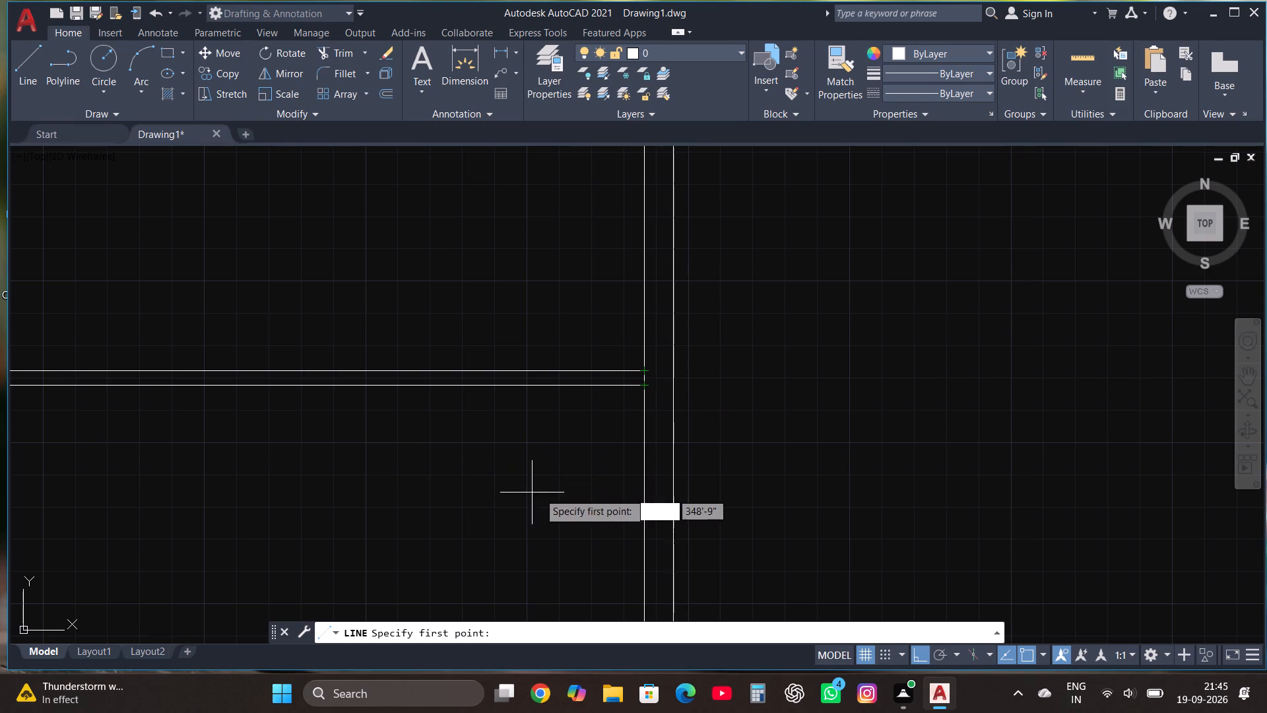
{"action": "left_click", "coordinate": [645, 386]}
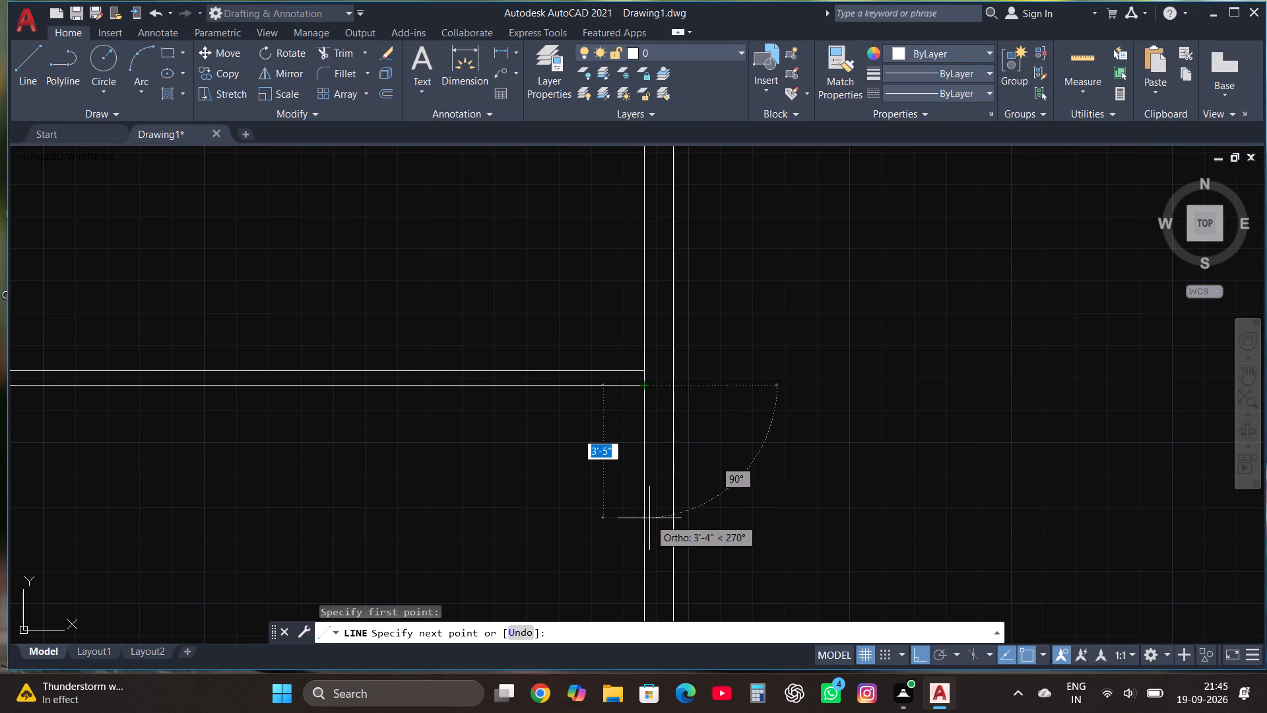
{"action": "type", "text": "7'"}
{"action": "key", "text": "Return"}
{"action": "scroll", "coordinate": [312, 485], "scroll_direction": "down", "scroll_amount": 3}
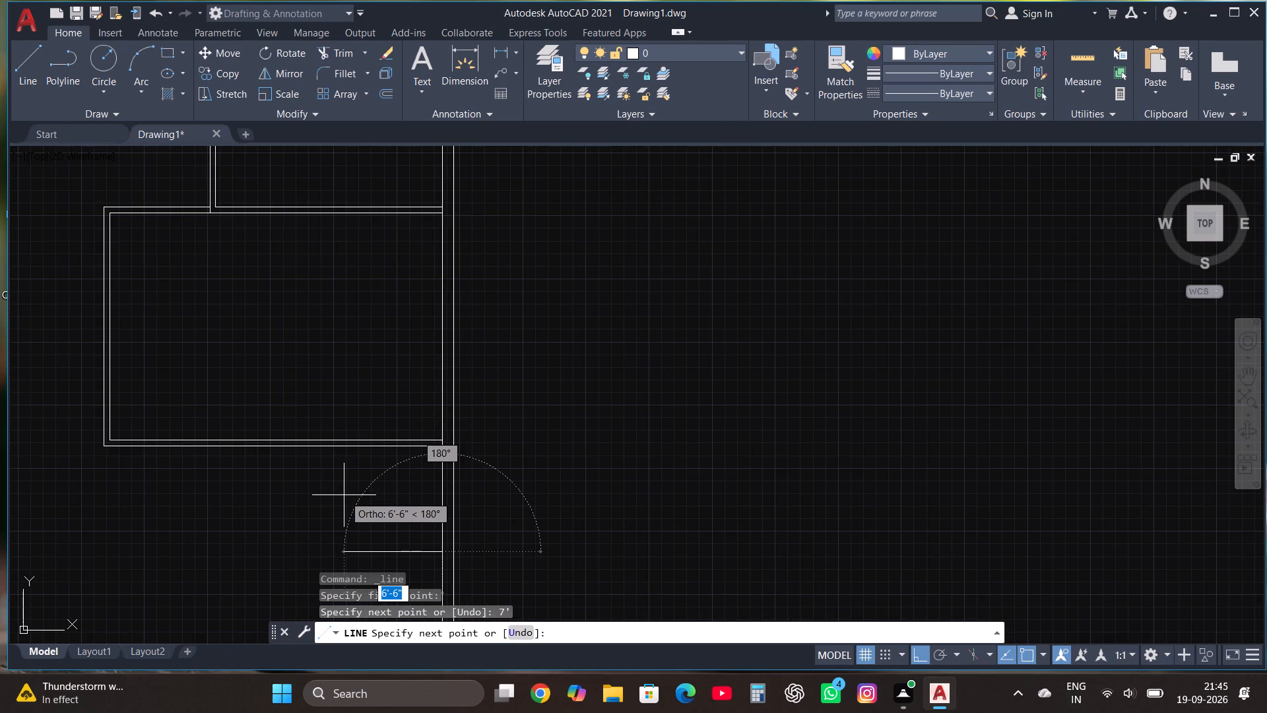
{"action": "type", "text": "3'6\""}
{"action": "key", "text": "Return"}
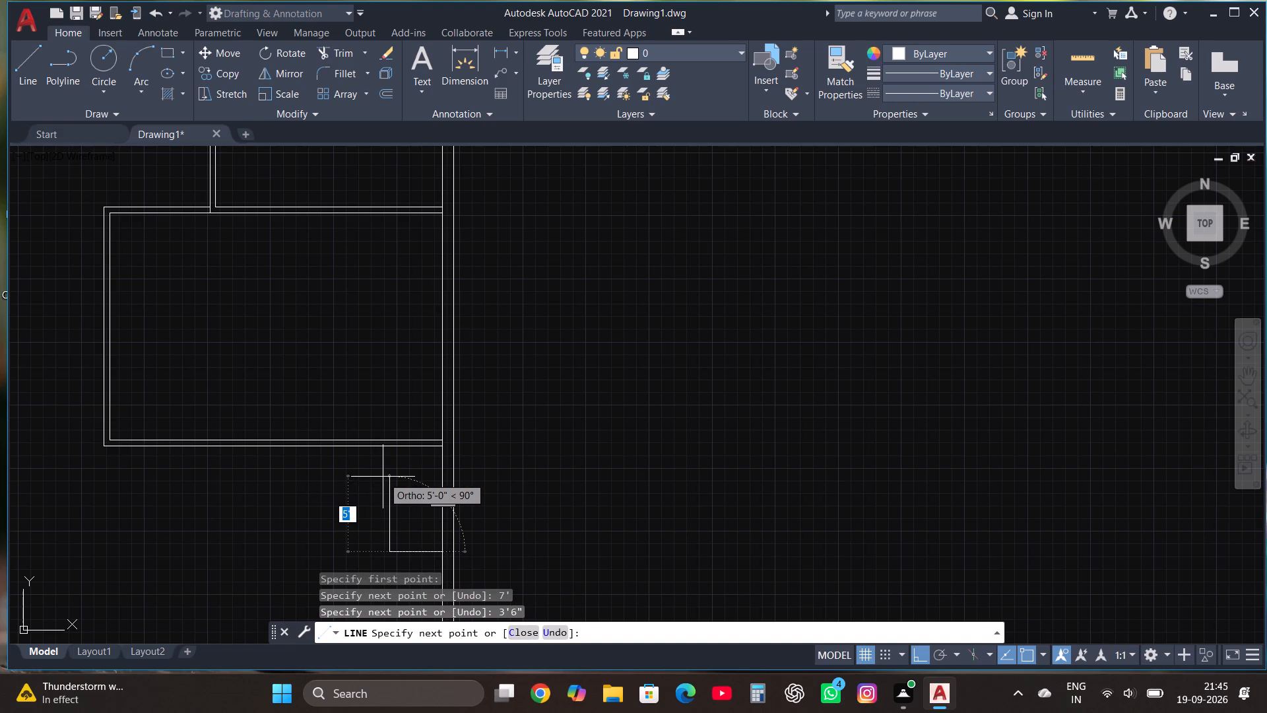
{"action": "type", "text": "7'"}
{"action": "key", "text": "Return"}
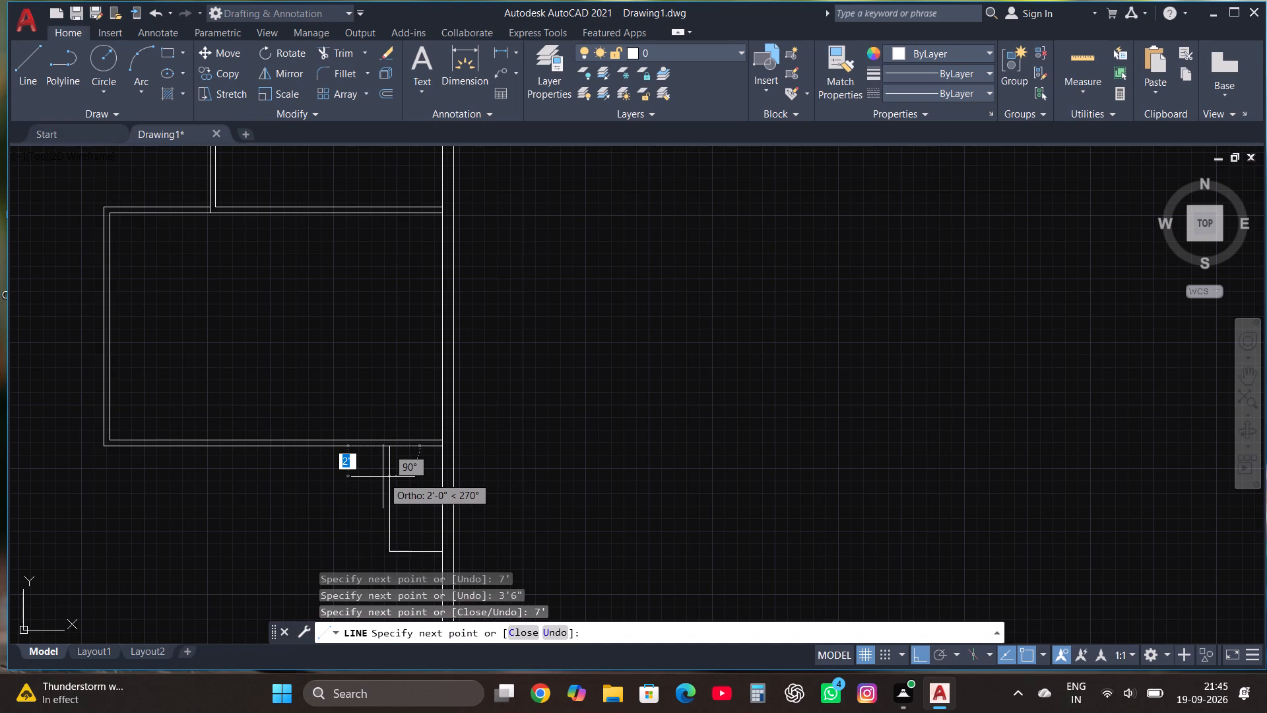
{"action": "key", "text": "Escape"}
Offset the 3'6" by 7' room's lower line and left side line 4.5" outward to form the partition walls.
{"action": "scroll", "coordinate": [432, 401], "scroll_direction": "down", "scroll_amount": 1}
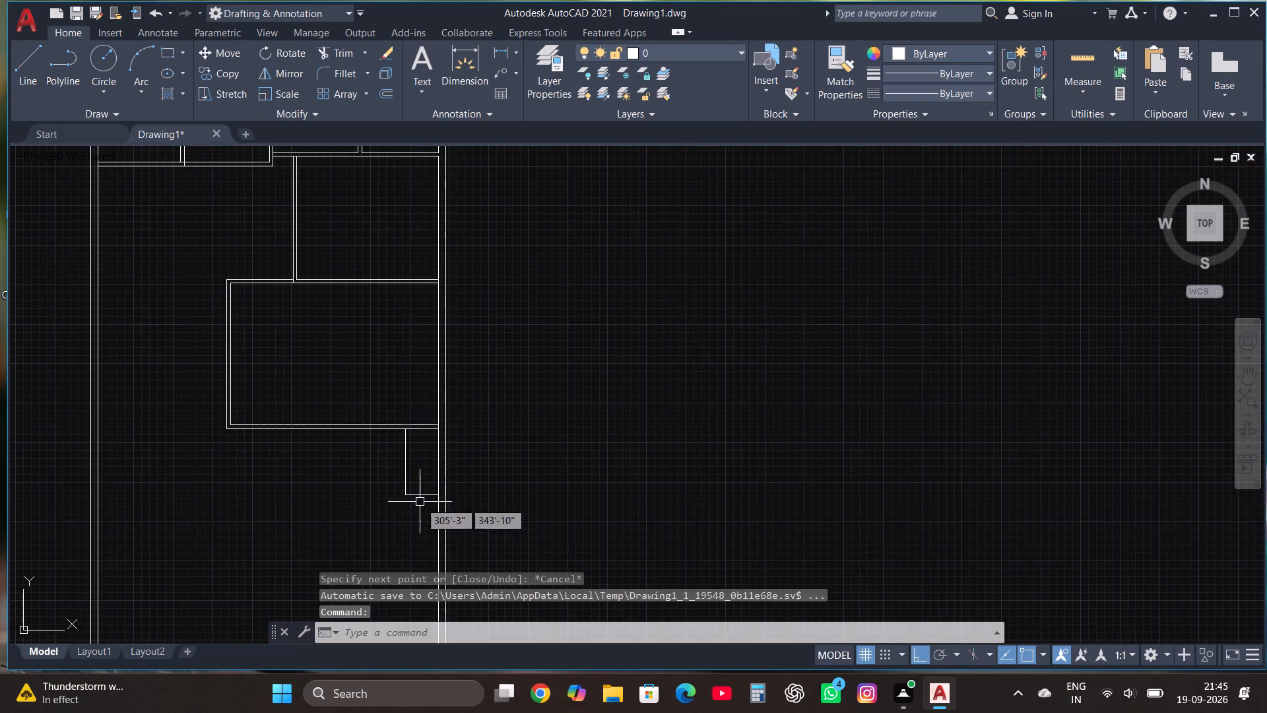
{"action": "scroll", "coordinate": [418, 504], "scroll_direction": "up", "scroll_amount": 2}
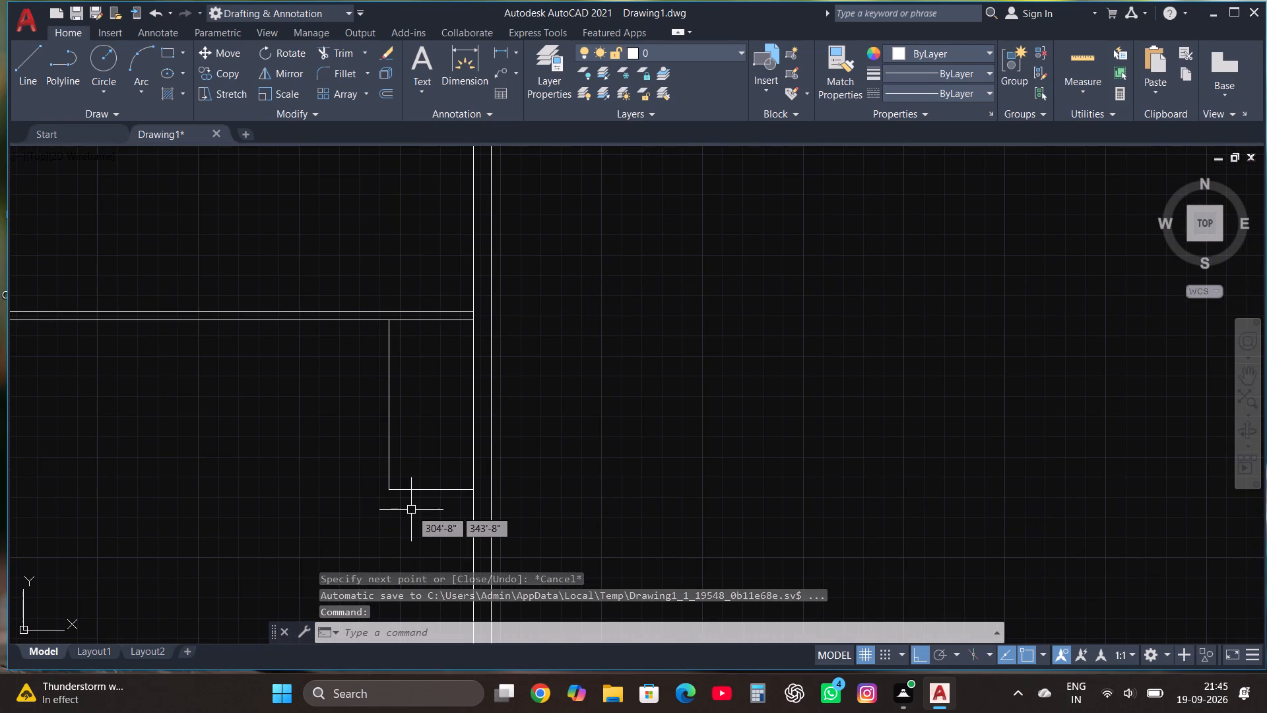
{"action": "left_click", "coordinate": [411, 510]}
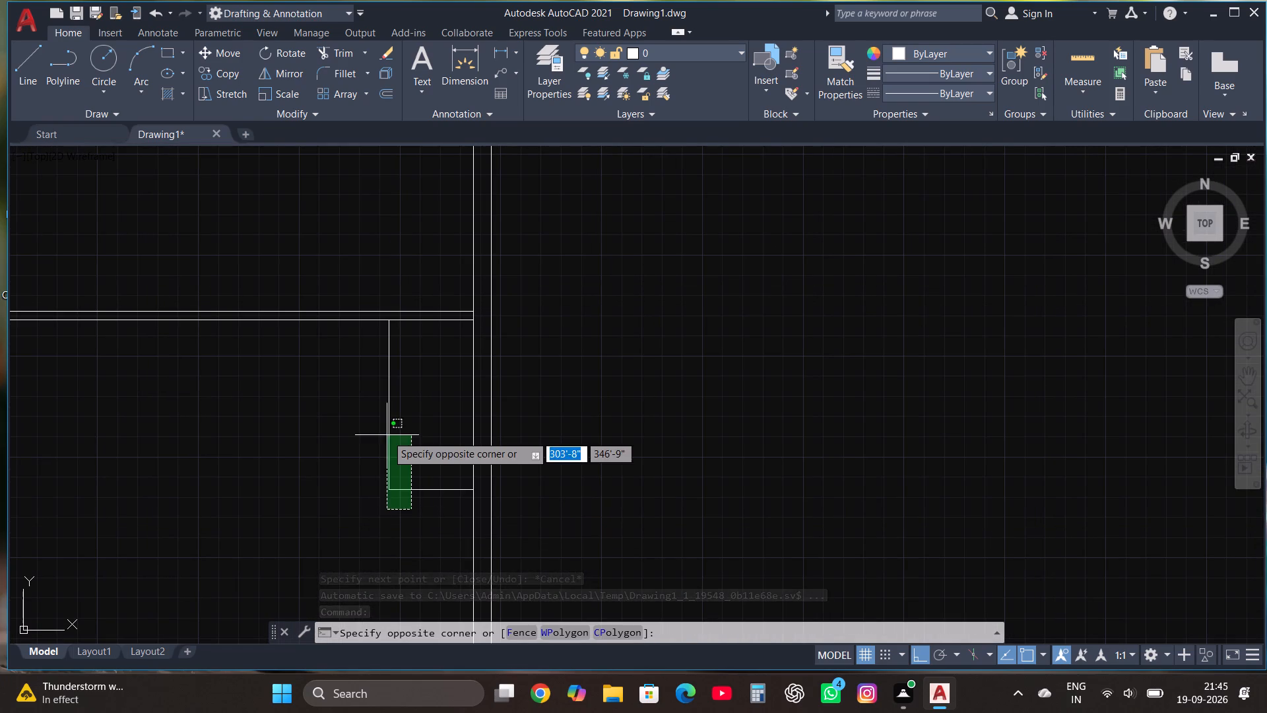
{"action": "left_click", "coordinate": [370, 422]}
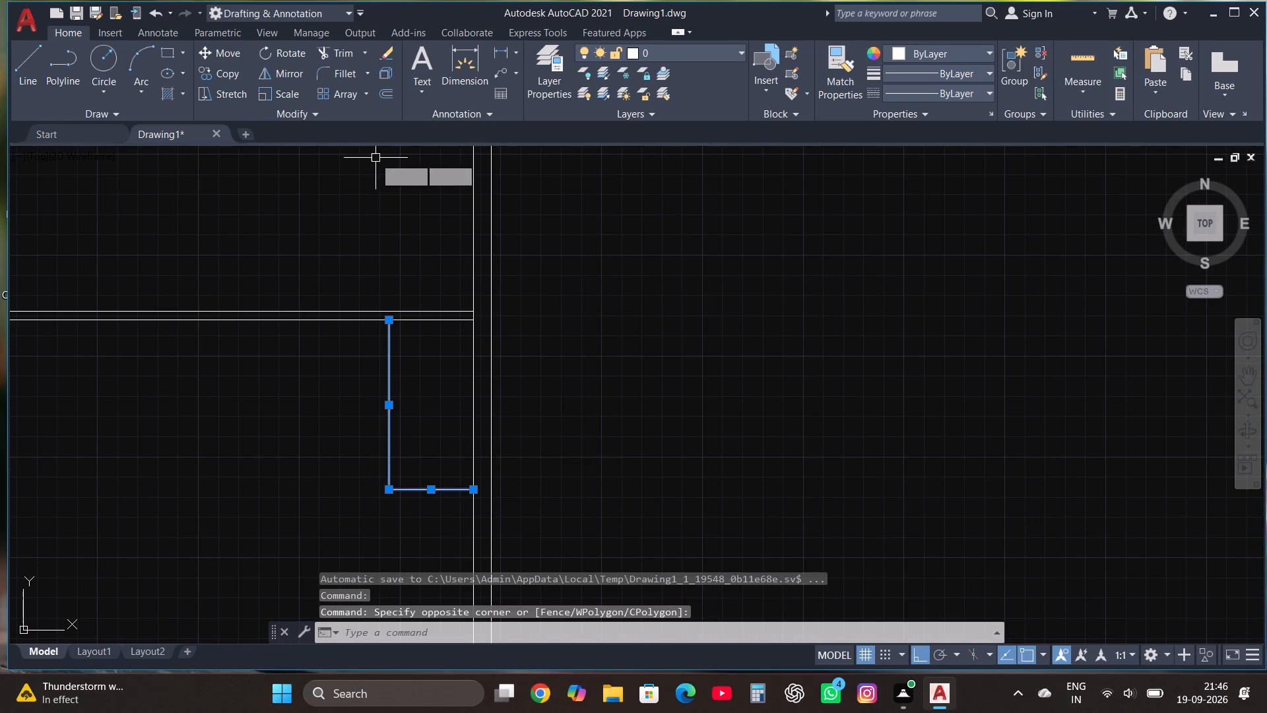
{"action": "left_click", "coordinate": [383, 96]}
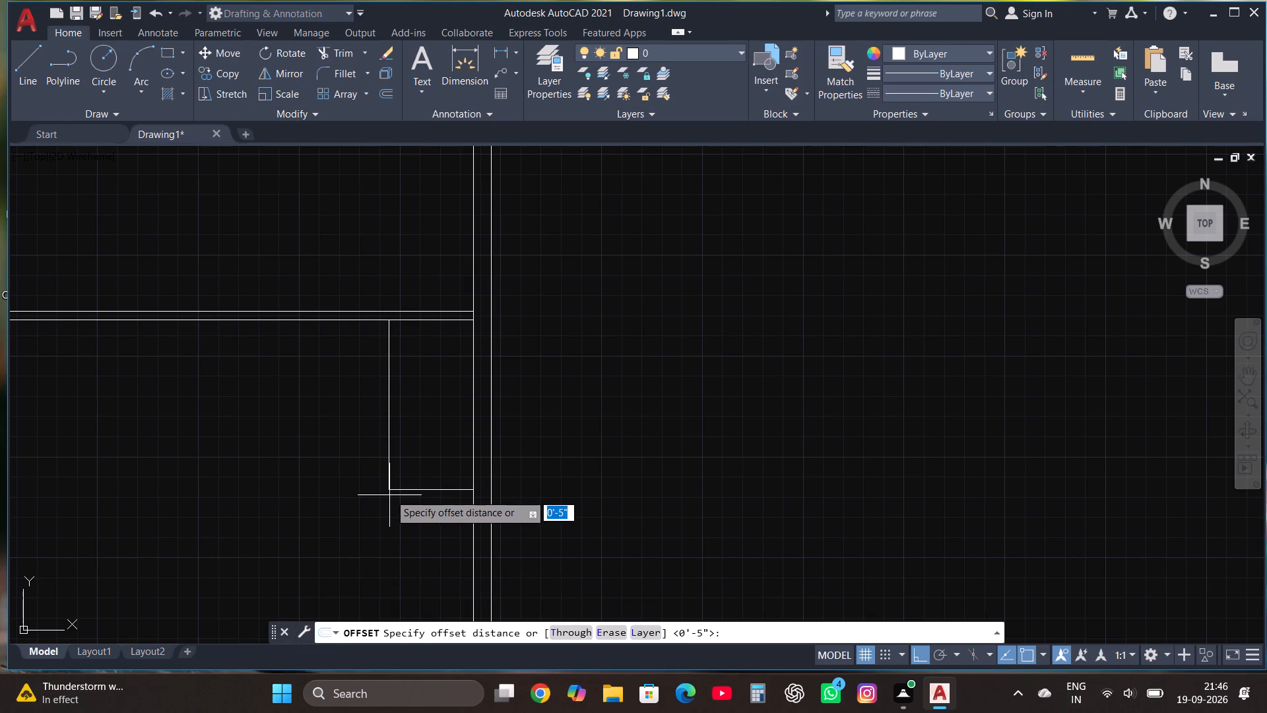
{"action": "left_click", "coordinate": [387, 488]}
{"action": "left_click", "coordinate": [386, 500]}
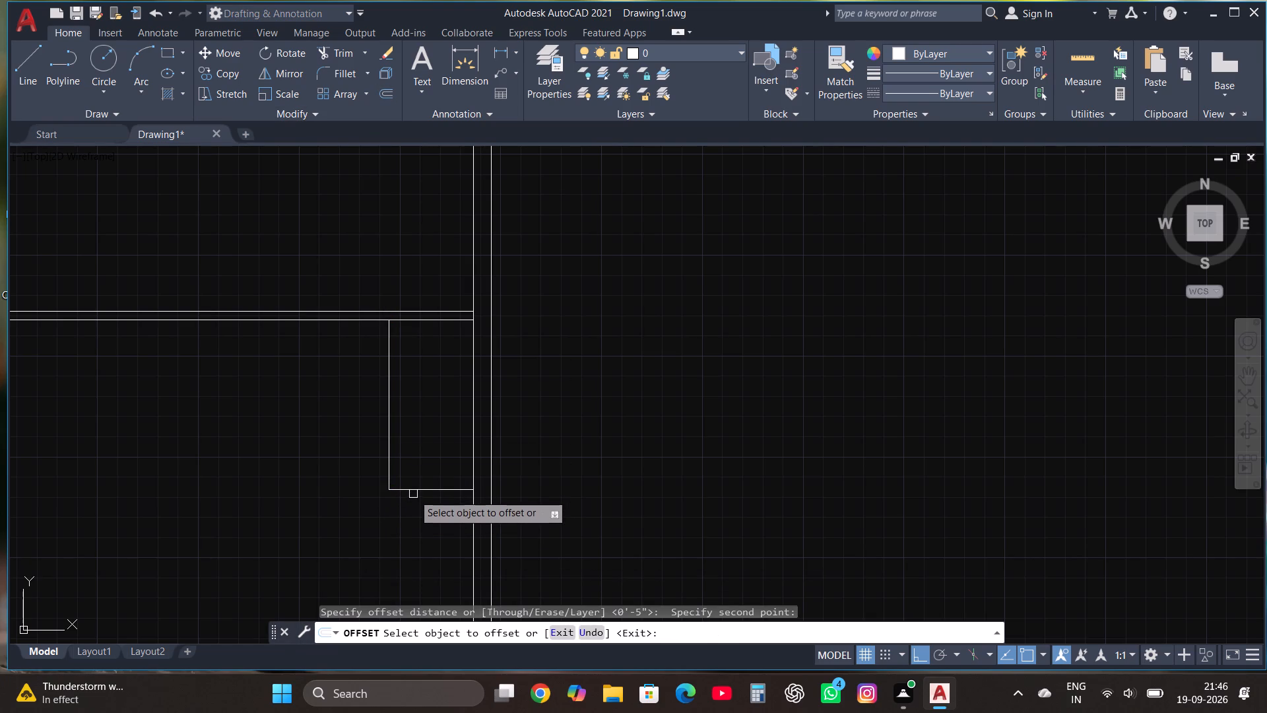
{"action": "left_click", "coordinate": [412, 488]}
{"action": "type", "text": "4.5\""}
{"action": "key", "text": "Return"}
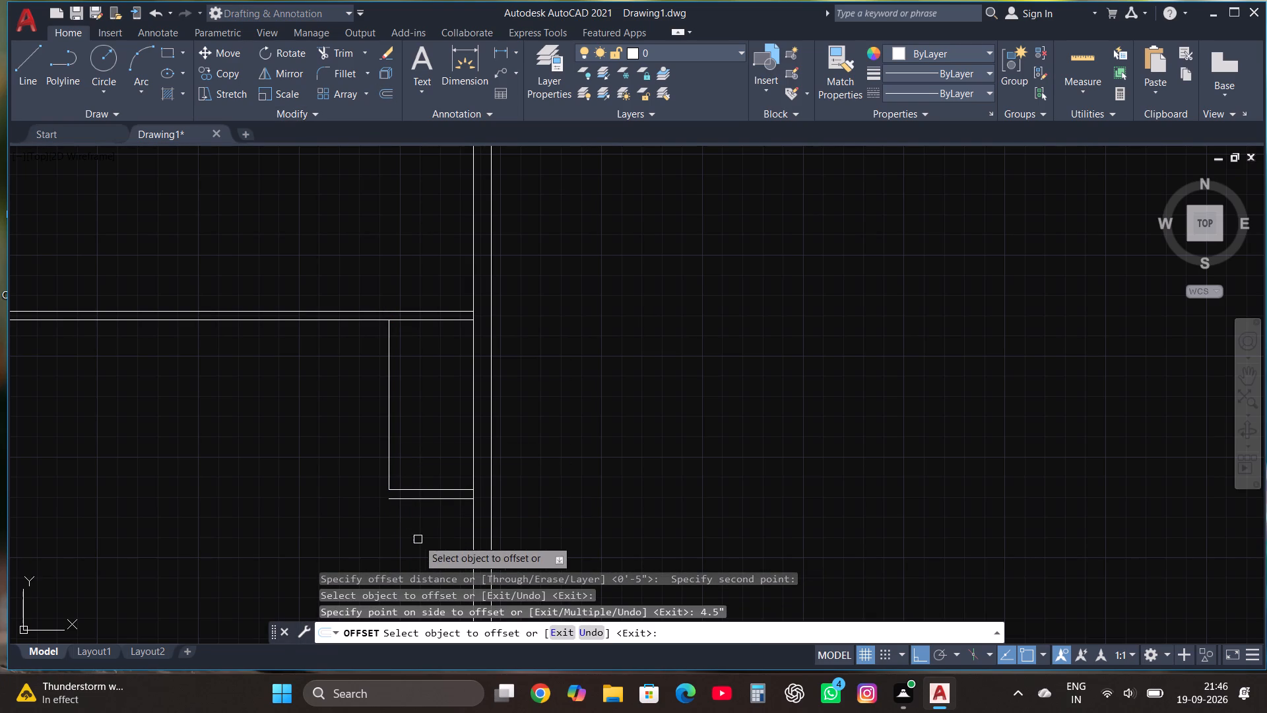
{"action": "left_click", "coordinate": [389, 456]}
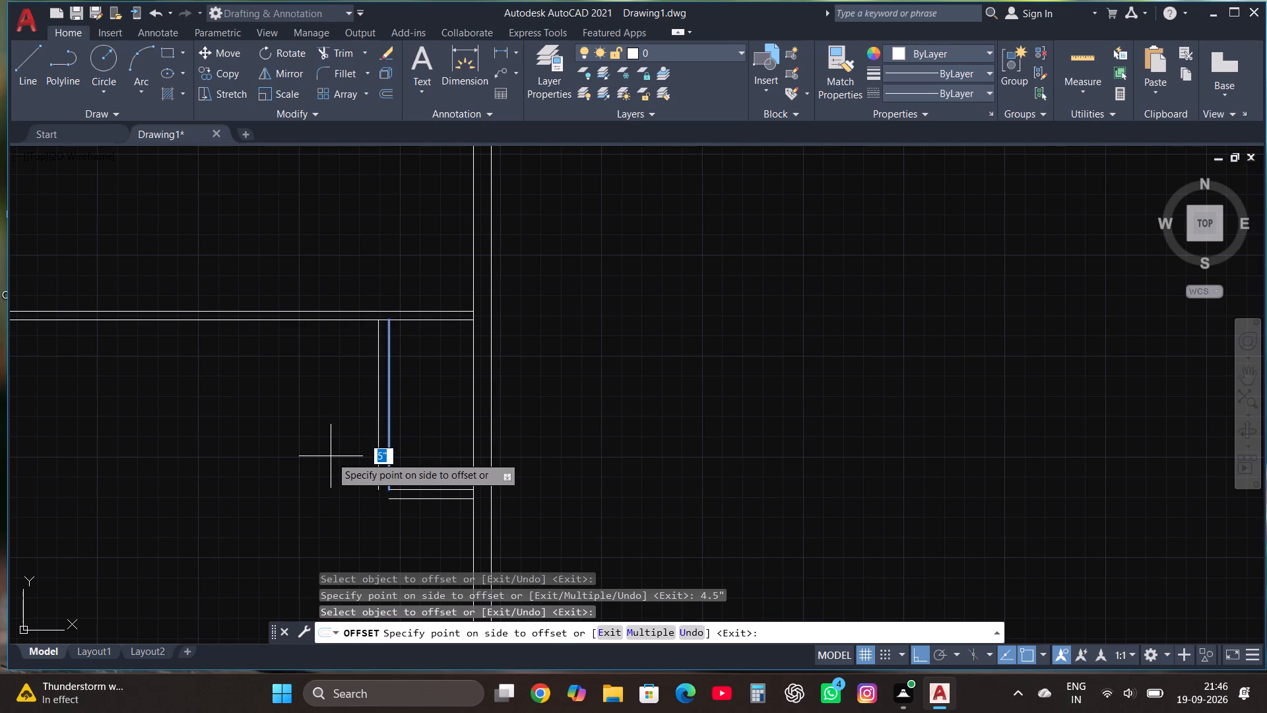
{"action": "type", "text": "4.5\""}
{"action": "key", "text": "Return"}
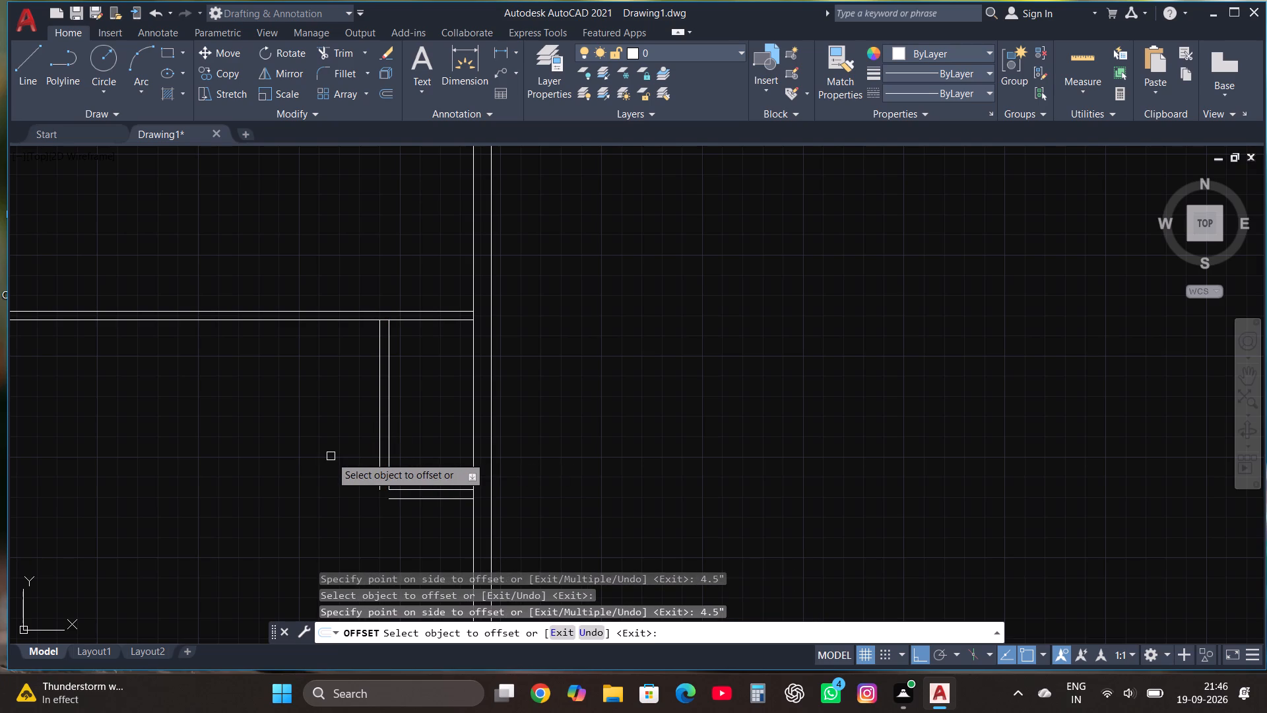
{"action": "key", "text": "Escape"}
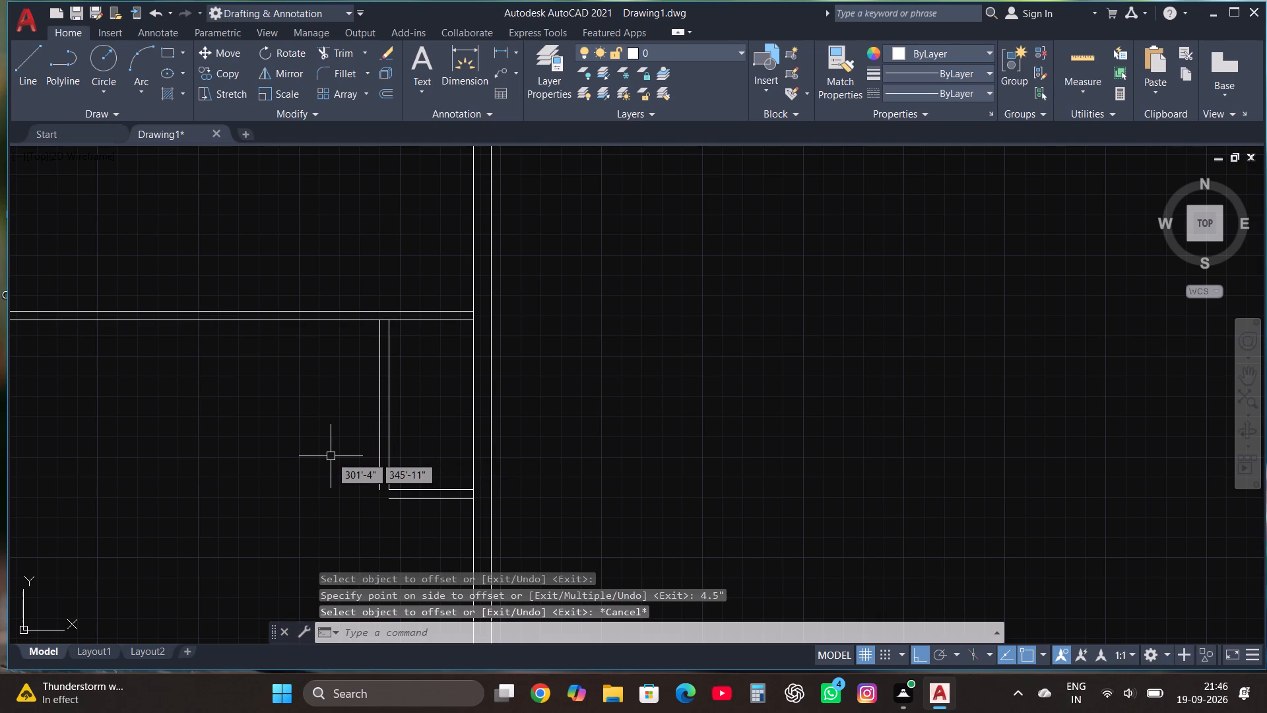
Fillet the outer partition lines of the 3'6" by 7' room into a closed lower-left corner.
{"action": "left_click", "coordinate": [341, 72]}
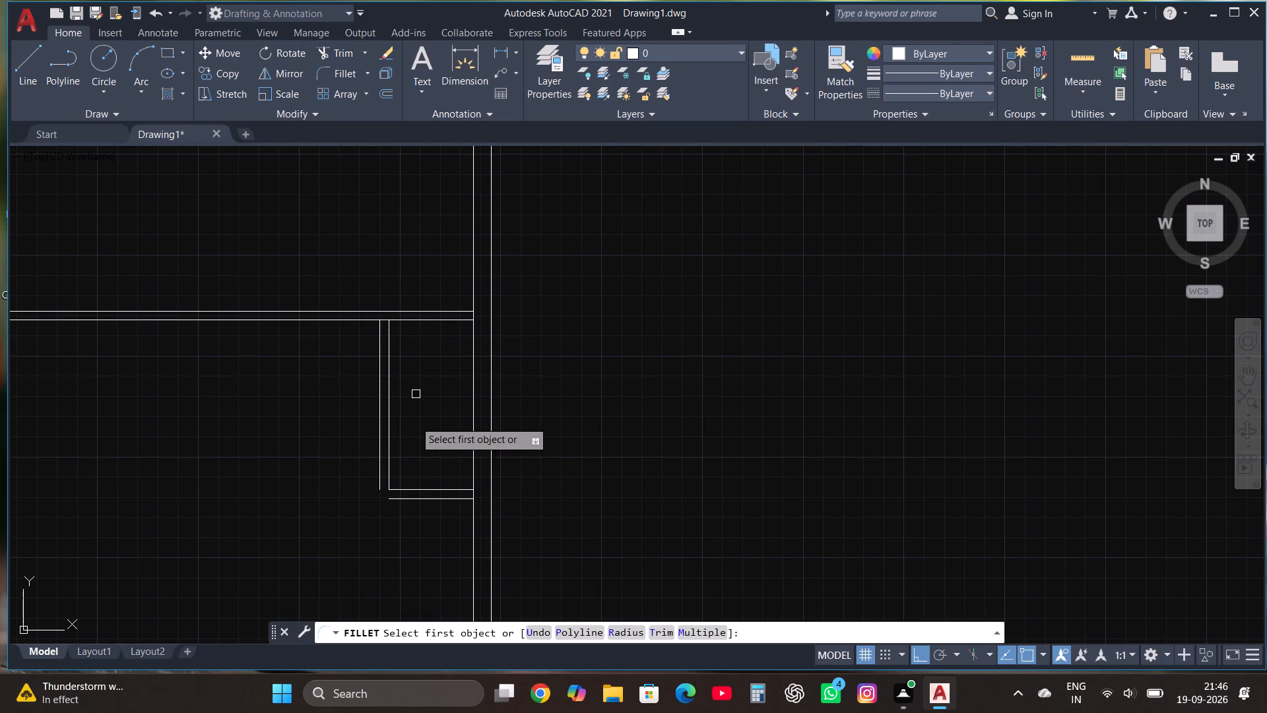
{"action": "left_click", "coordinate": [377, 469]}
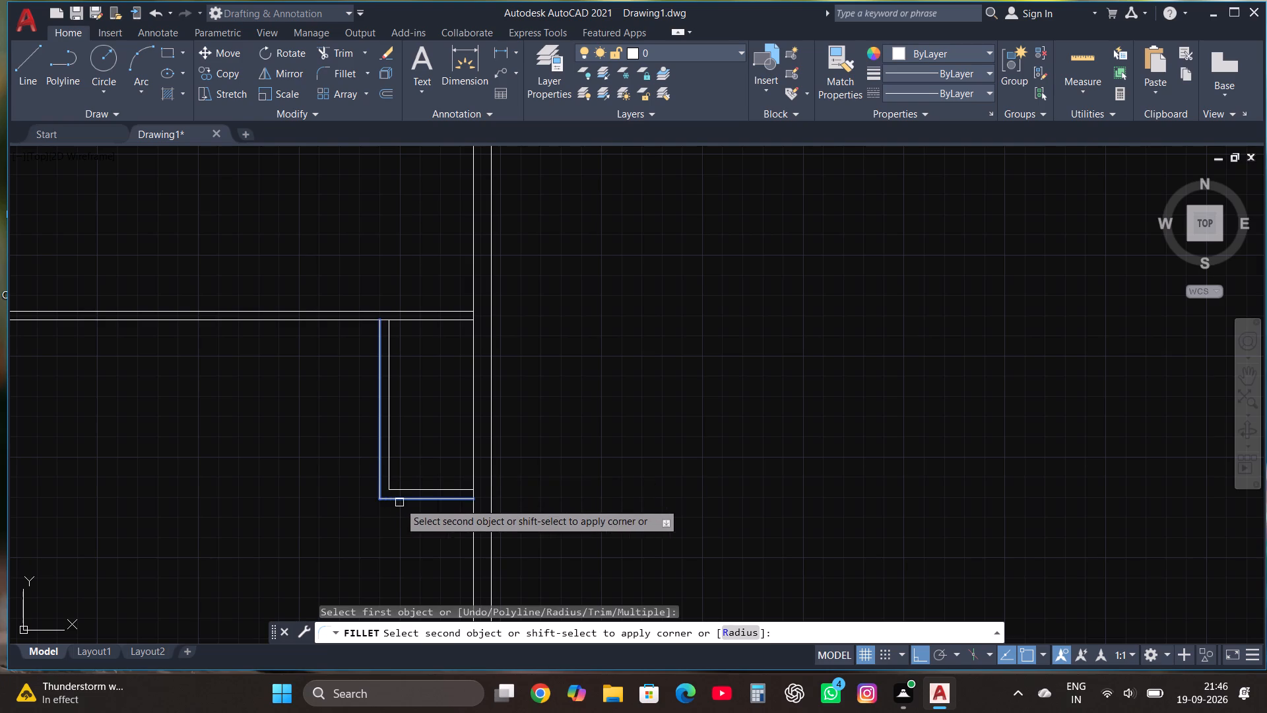
{"action": "left_click", "coordinate": [399, 502]}
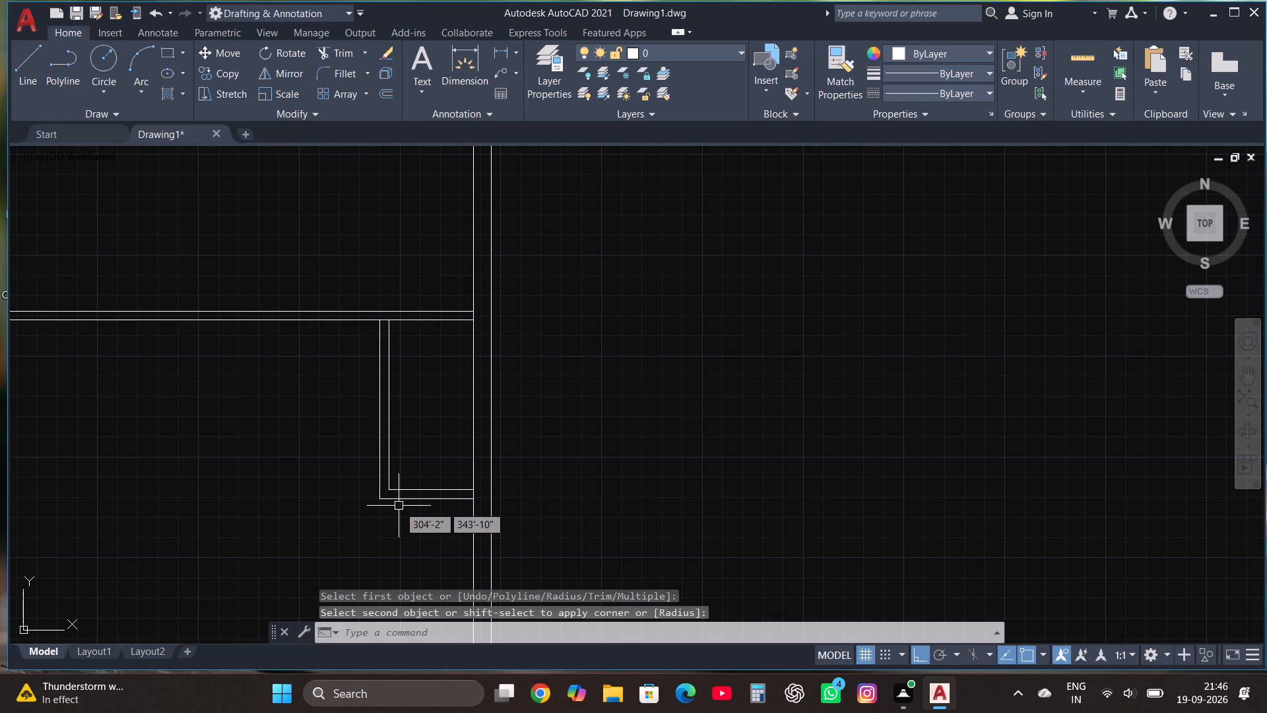
Draw the lower-right room's outline from the 3'6" by 7' room's outer lower corner on the right wall: 16' left, 17'9" down.
{"action": "scroll", "coordinate": [575, 279], "scroll_direction": "down", "scroll_amount": 1}
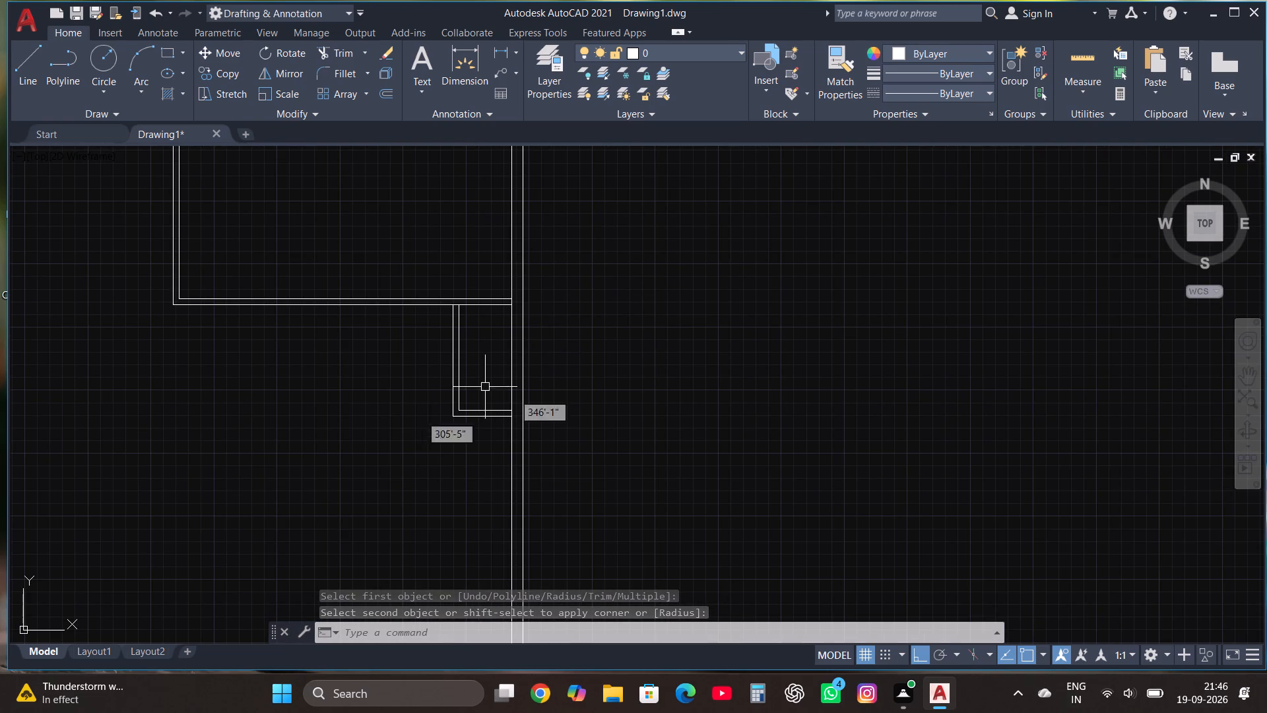
{"action": "scroll", "coordinate": [376, 439], "scroll_direction": "up", "scroll_amount": 1}
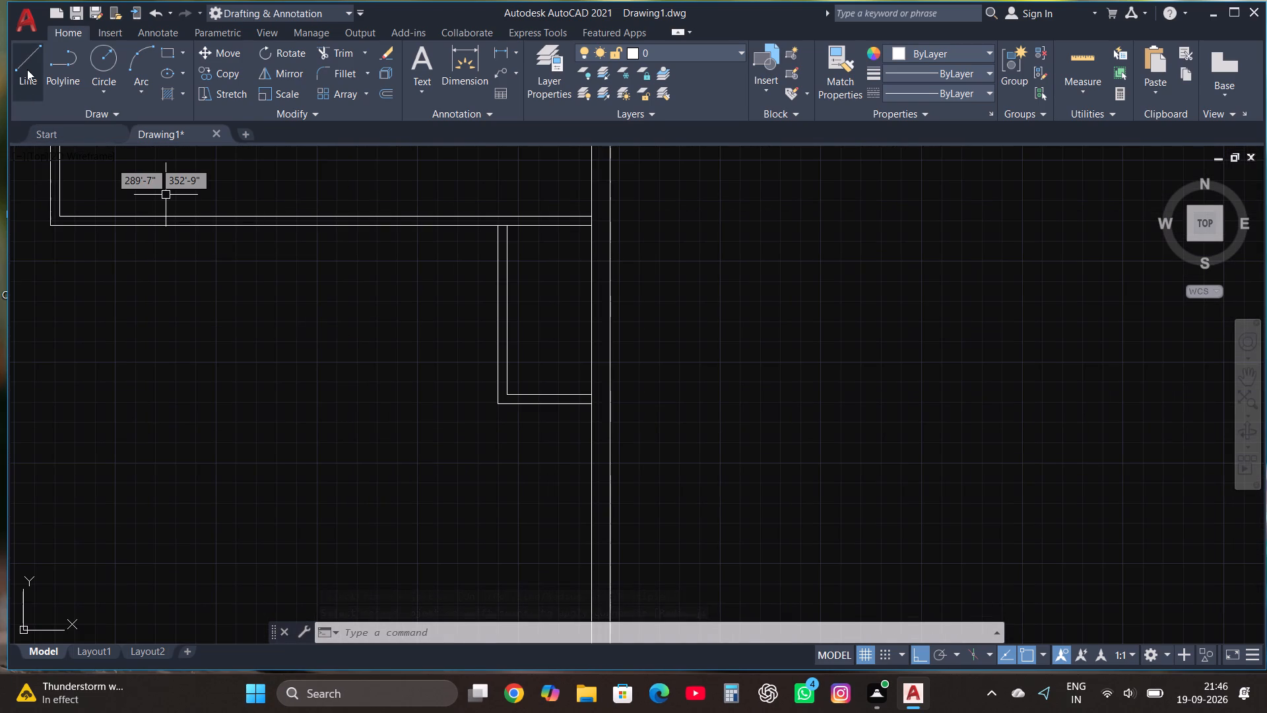
{"action": "left_click", "coordinate": [26, 65]}
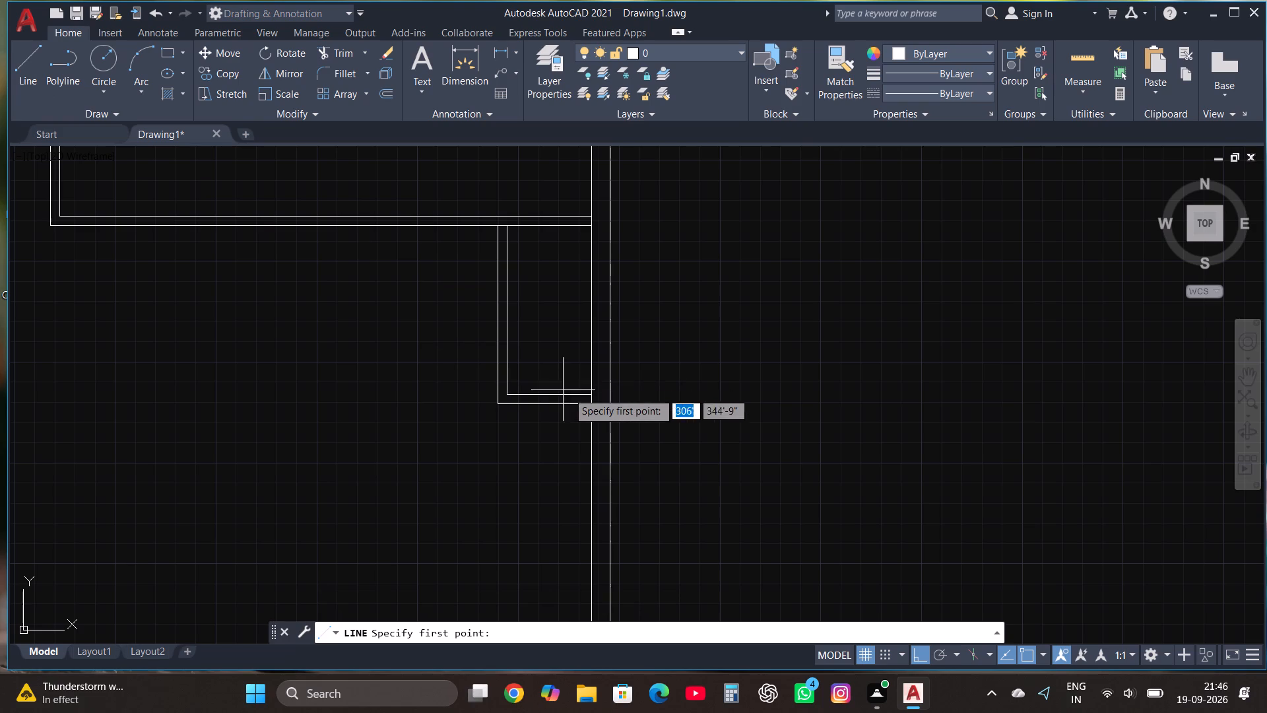
{"action": "left_click", "coordinate": [591, 405]}
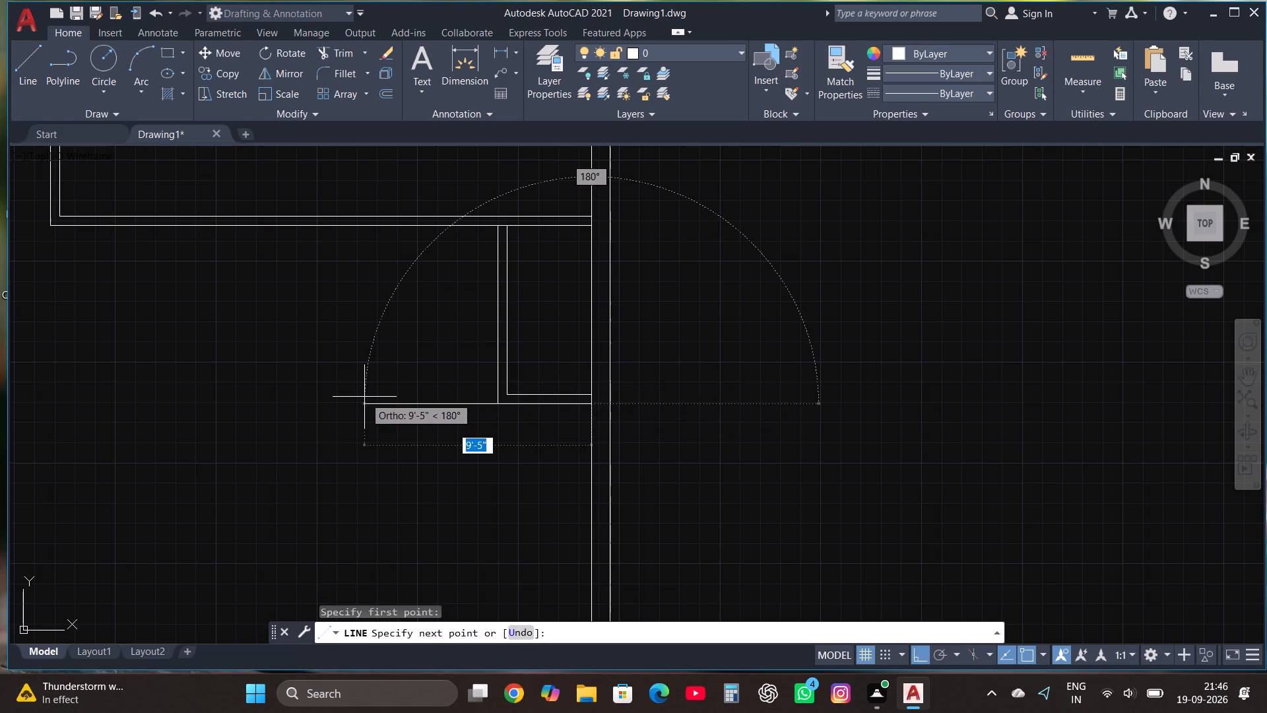
{"action": "type", "text": "16'"}
{"action": "key", "text": "Return"}
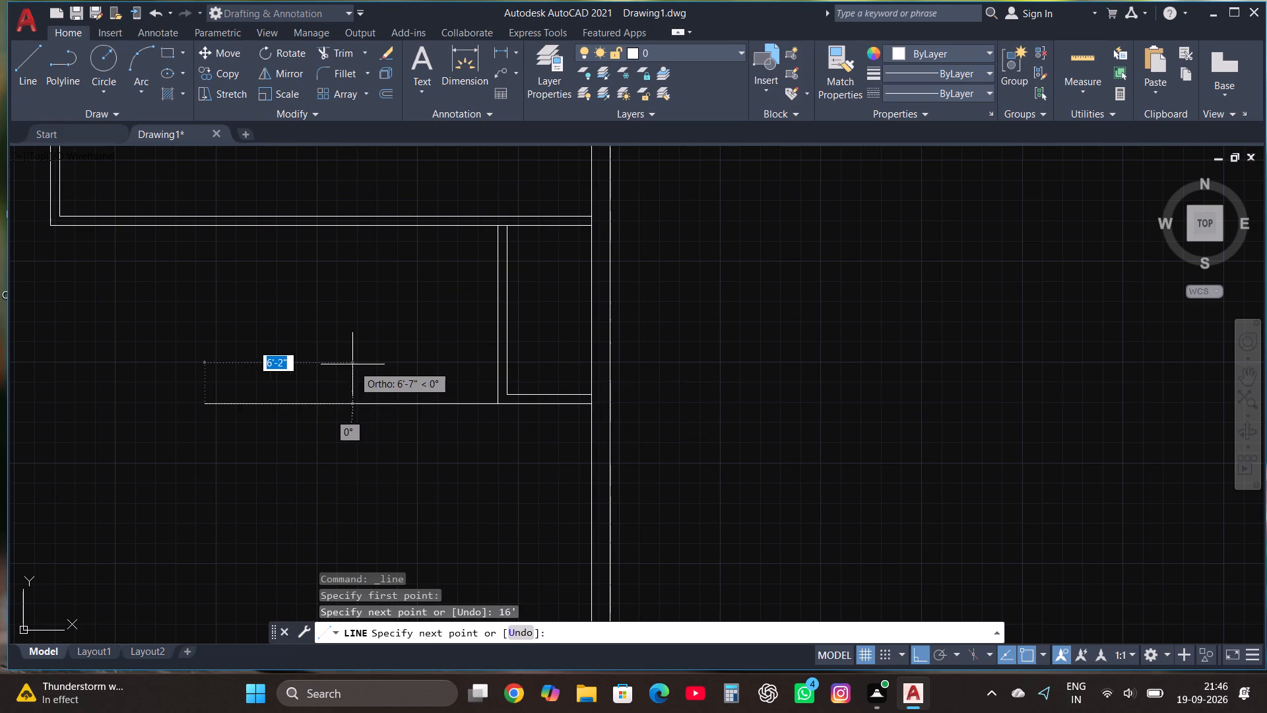
{"action": "scroll", "coordinate": [352, 364], "scroll_direction": "down", "scroll_amount": 2}
{"action": "type", "text": "17"}
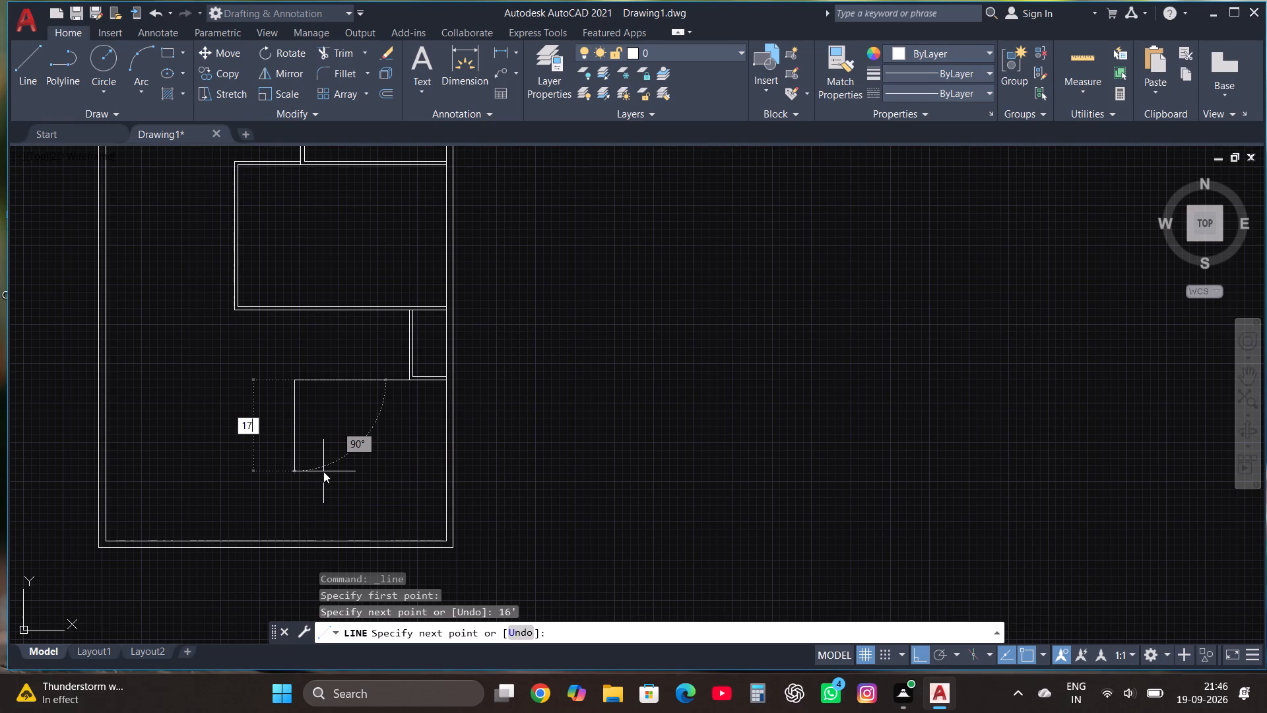
{"action": "type", "text": "'9\""}
{"action": "key", "text": "Return"}
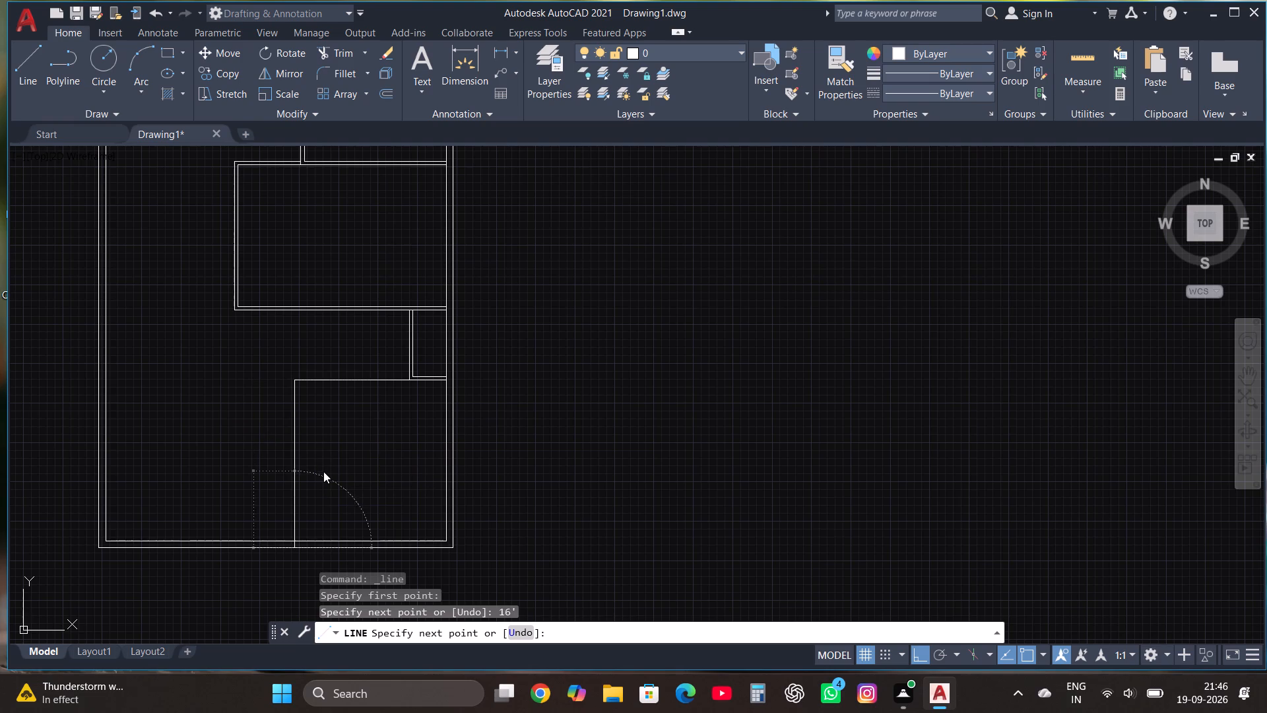
{"action": "key", "text": "Escape"}
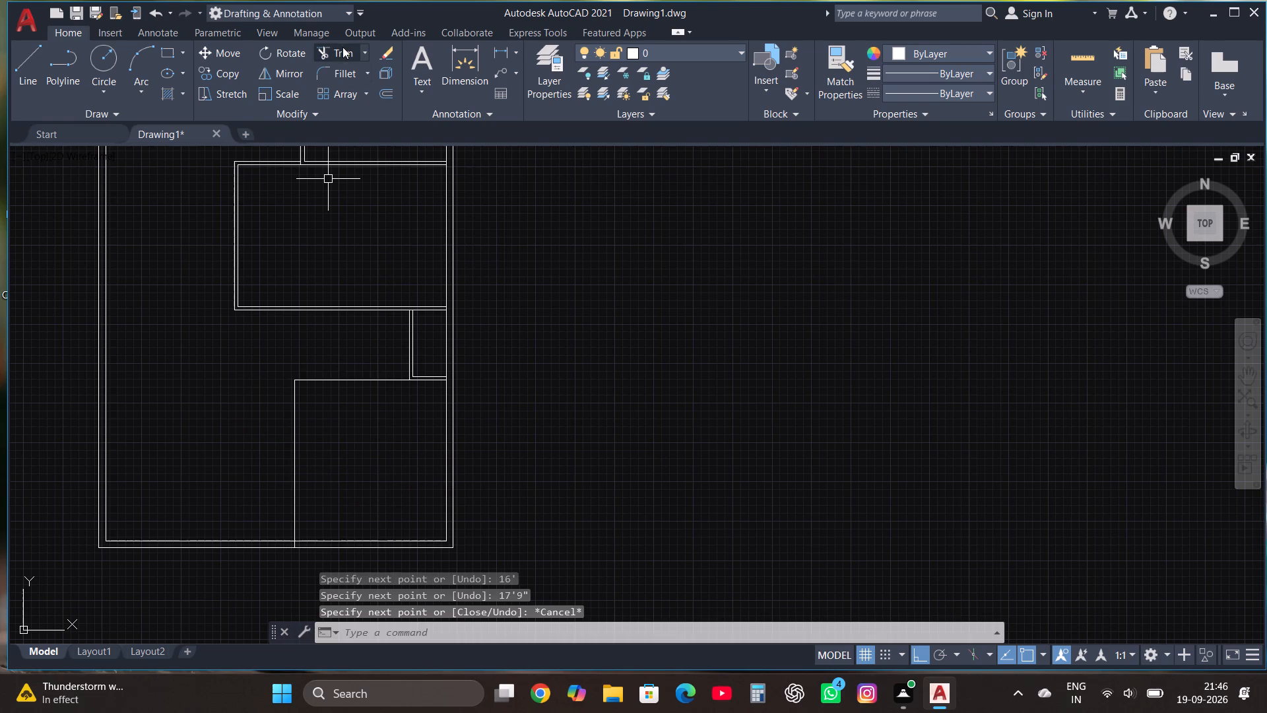
Trim the end of the 17'9" line that runs past the inner face of the bottom outer wall.
{"action": "left_click", "coordinate": [339, 47]}
{"action": "scroll", "coordinate": [282, 560], "scroll_direction": "up", "scroll_amount": 2}
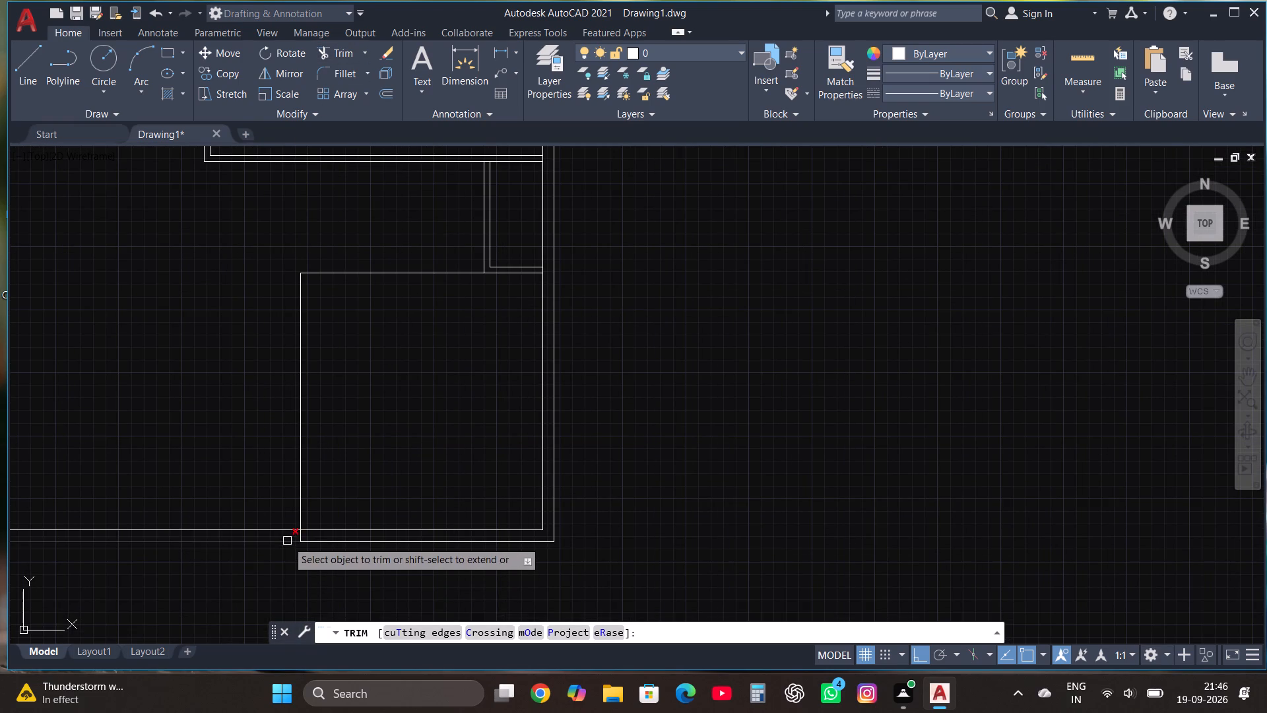
{"action": "left_click", "coordinate": [301, 539]}
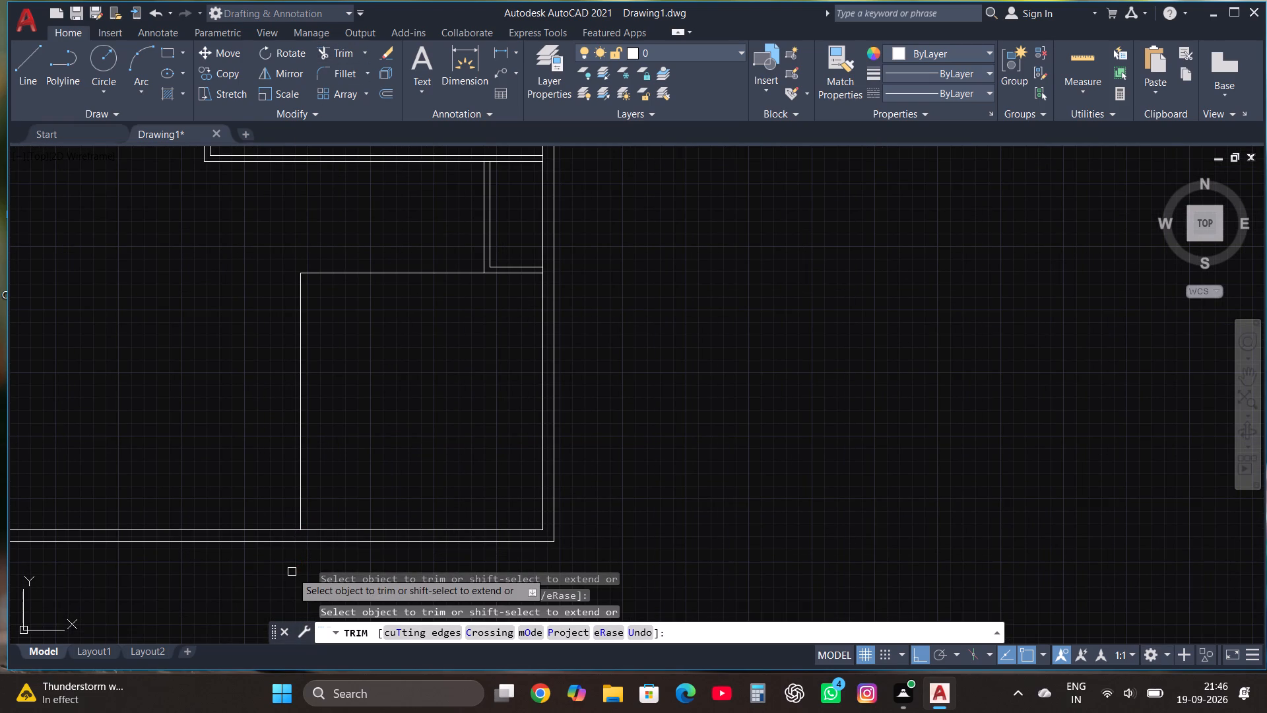
{"action": "key", "text": "Escape"}
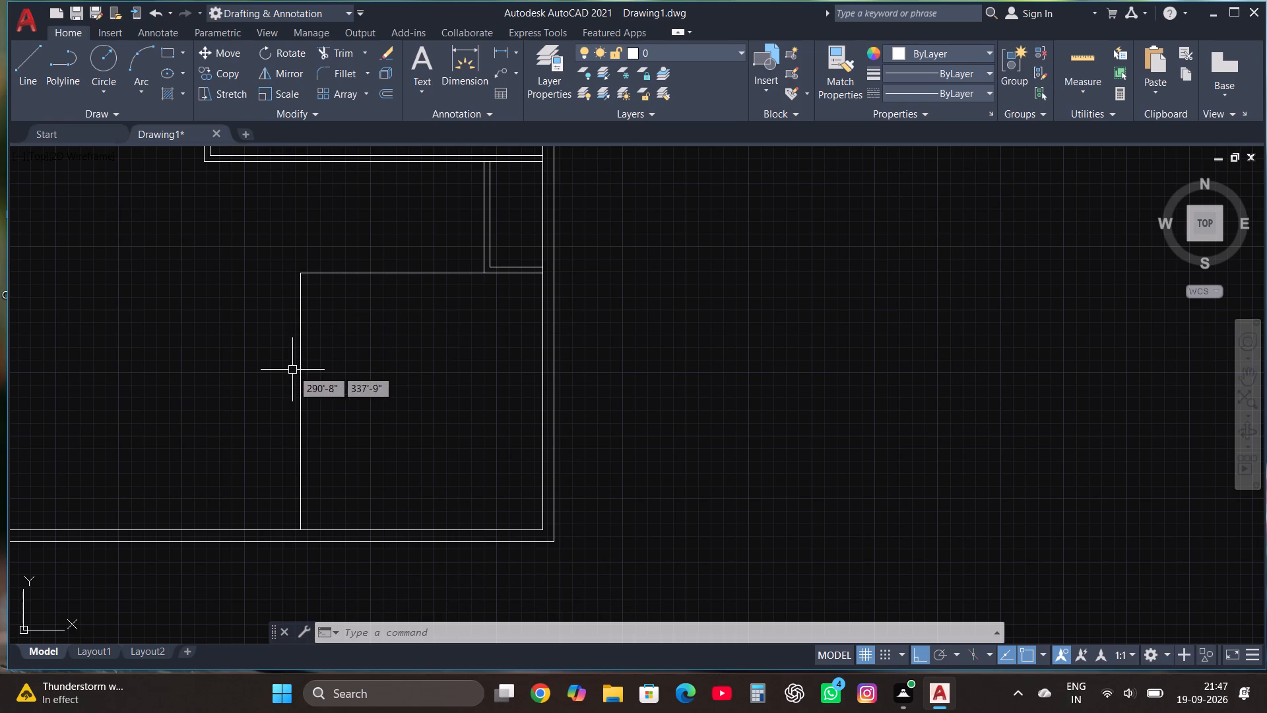
Offset the lower-right room's left side line and upper line 4.5" outward to form its partition walls.
{"action": "left_click", "coordinate": [302, 395]}
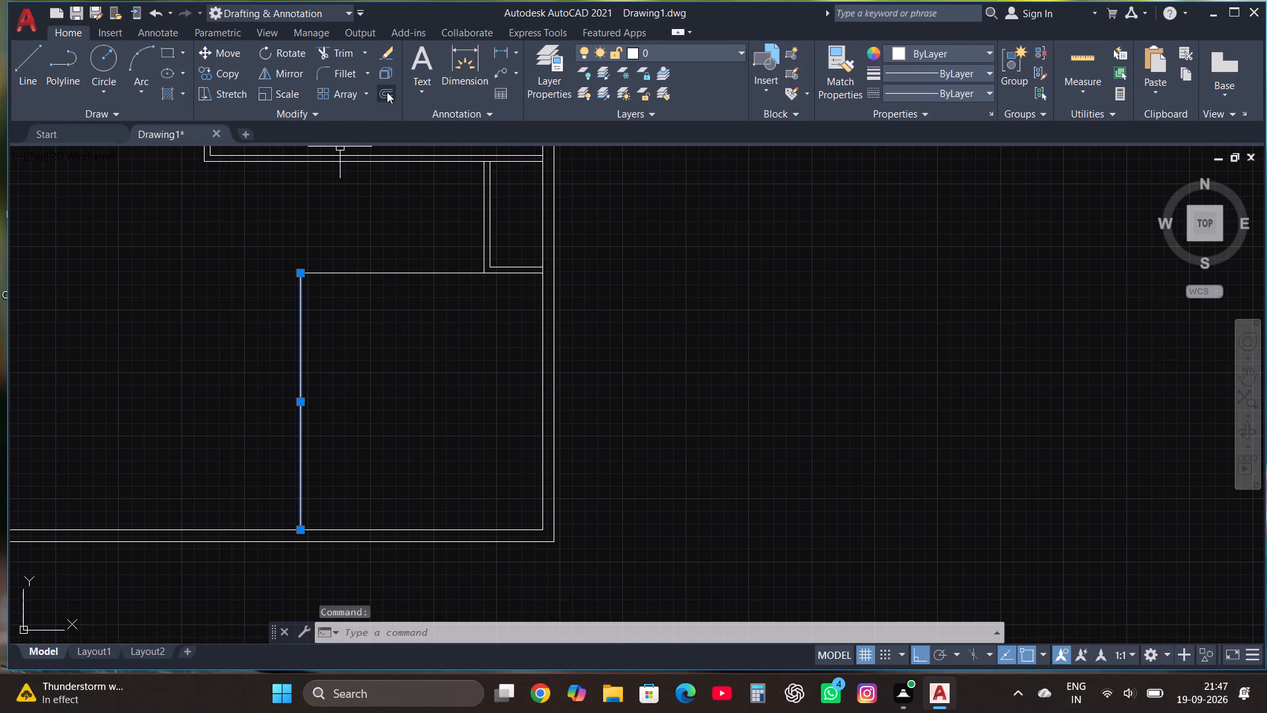
{"action": "left_click", "coordinate": [387, 92]}
{"action": "left_click", "coordinate": [301, 403]}
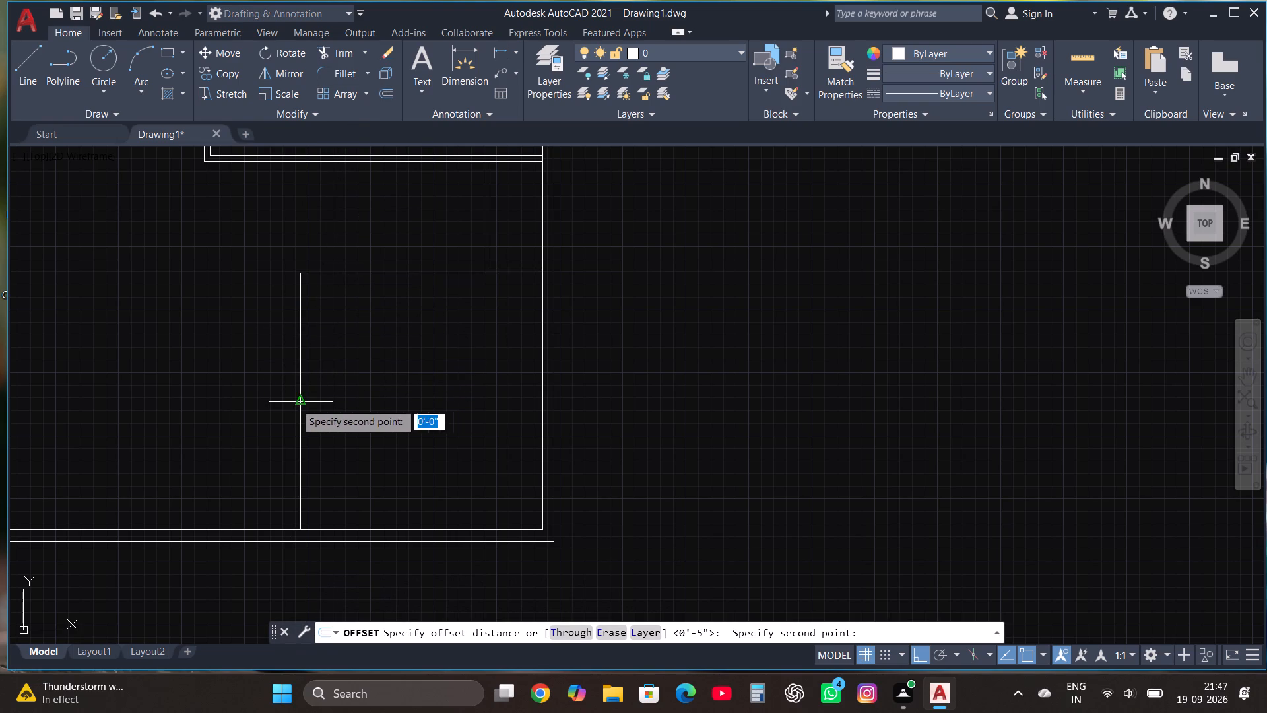
{"action": "left_click", "coordinate": [285, 403]}
{"action": "type", "text": "4.5\""}
{"action": "key", "text": "Return"}
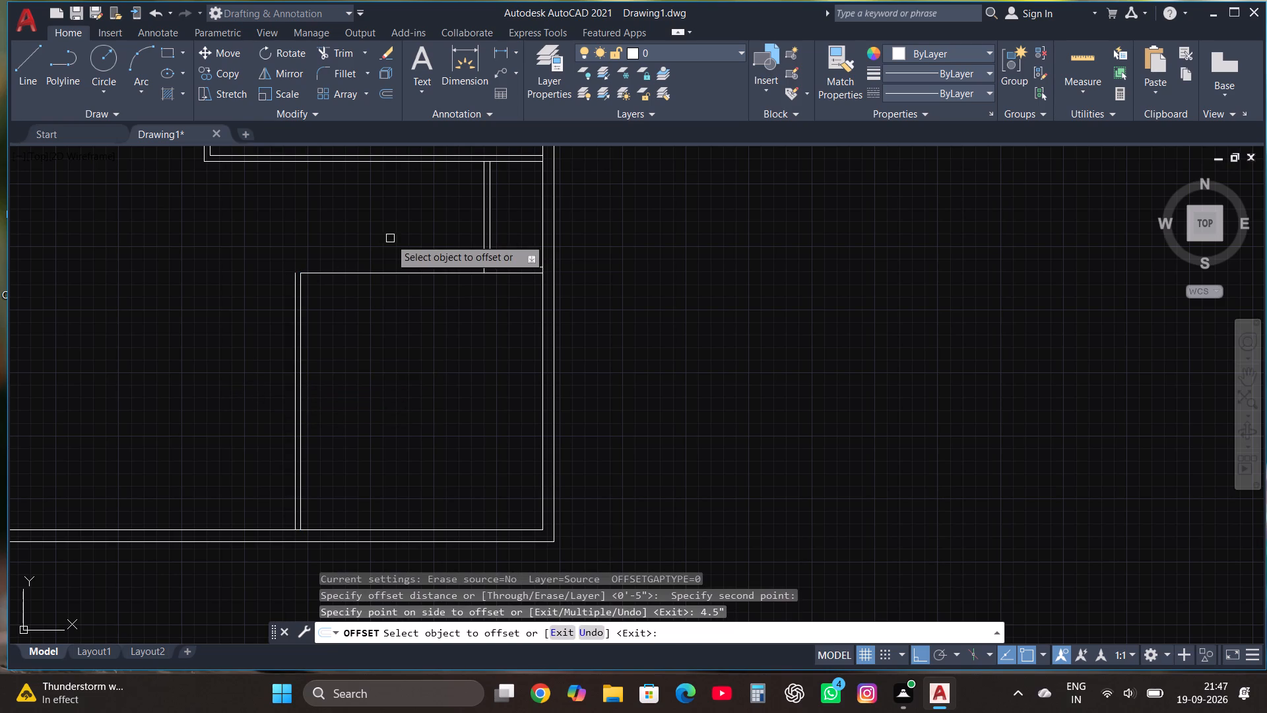
{"action": "left_click", "coordinate": [381, 276]}
{"action": "type", "text": "4.5\""}
{"action": "key", "text": "Return"}
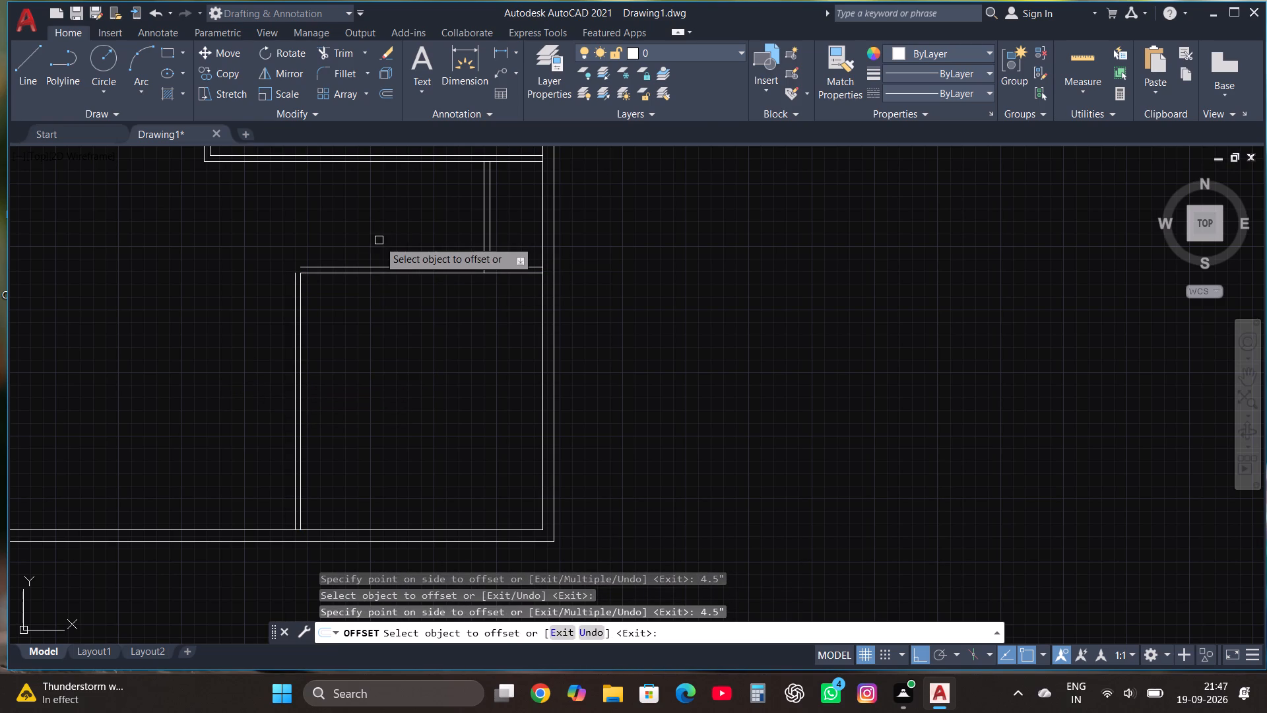
{"action": "key", "text": "Escape"}
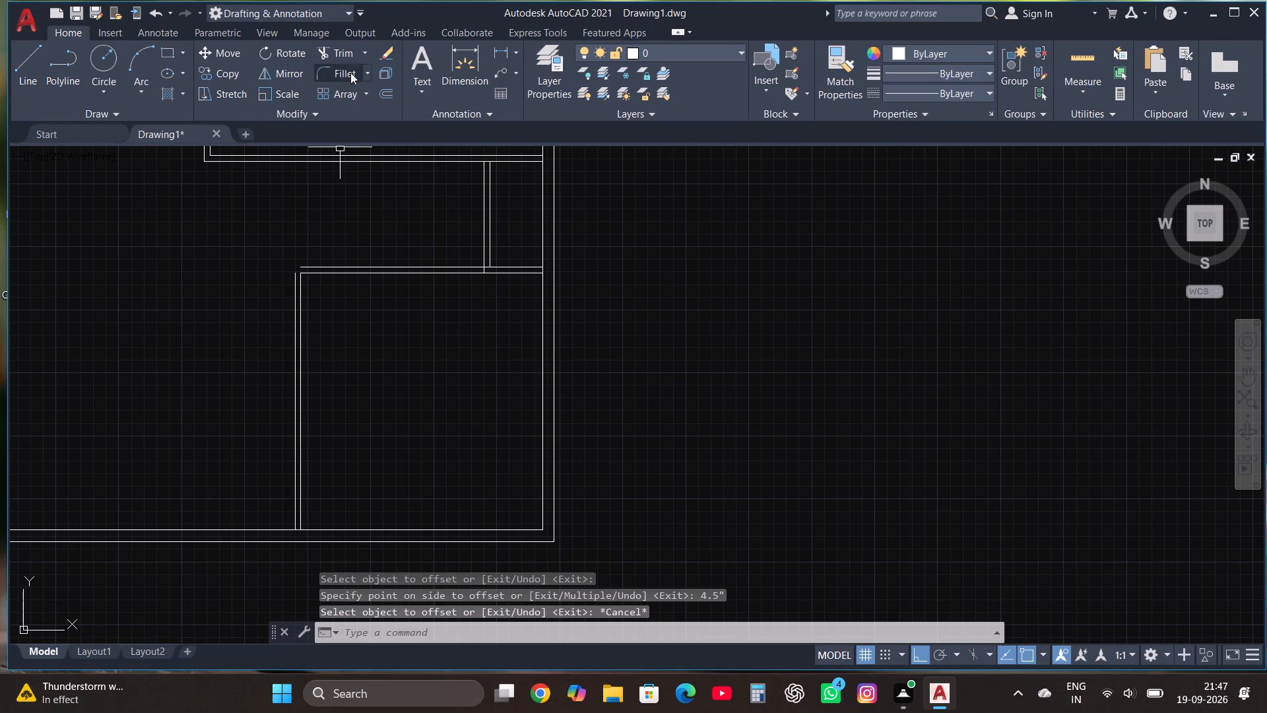
Fillet the outer partition lines of the lower-right room into a closed upper-left corner.
{"action": "left_click", "coordinate": [342, 73]}
{"action": "scroll", "coordinate": [260, 331], "scroll_direction": "up", "scroll_amount": 1}
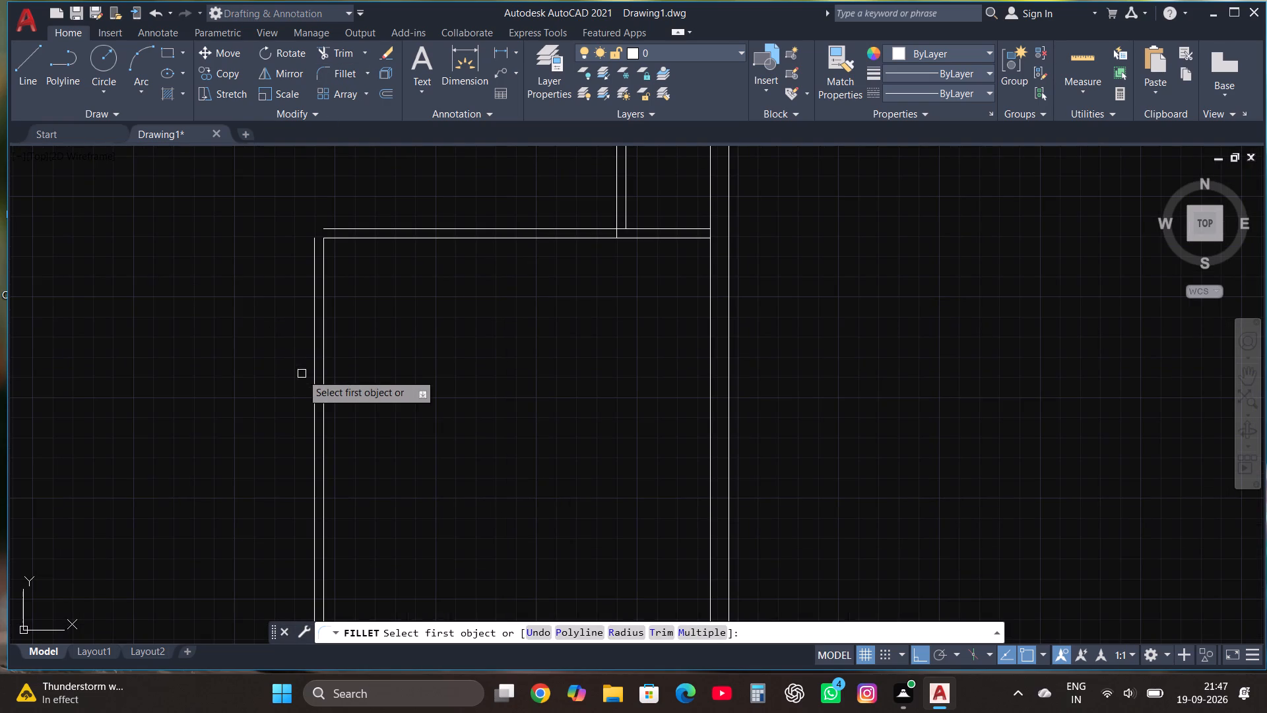
{"action": "left_click", "coordinate": [312, 384]}
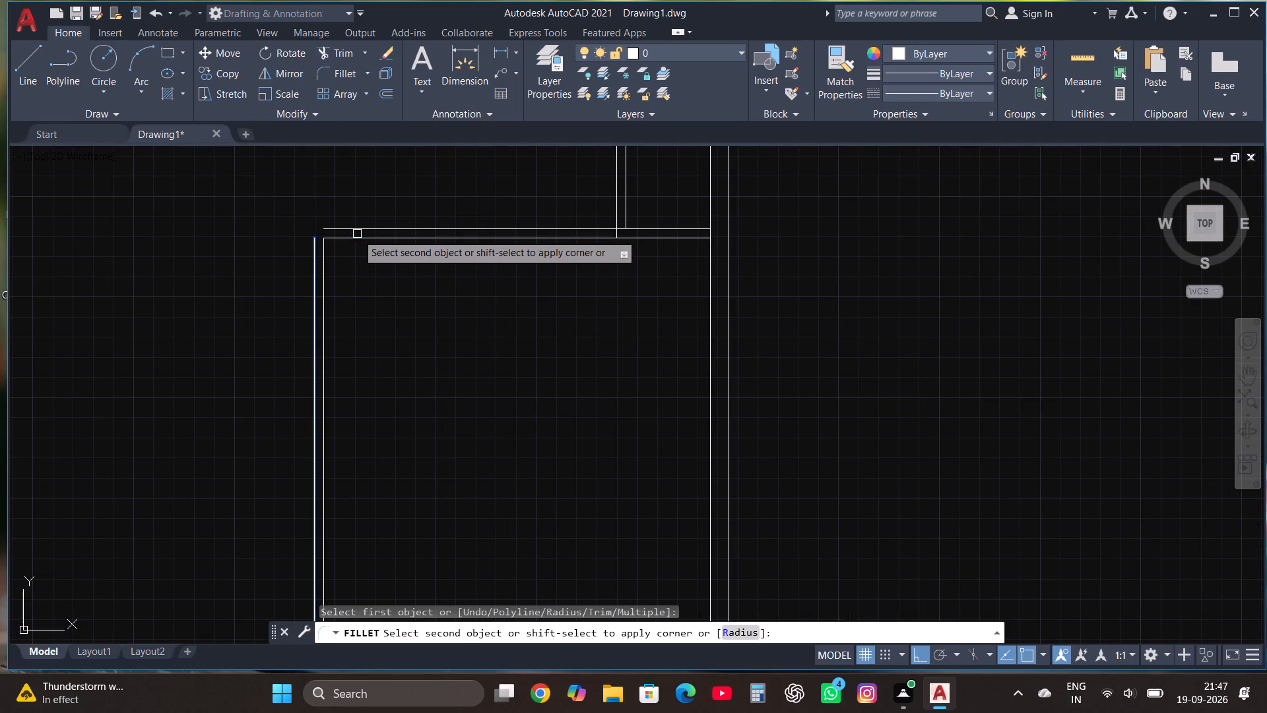
{"action": "left_click", "coordinate": [357, 230]}
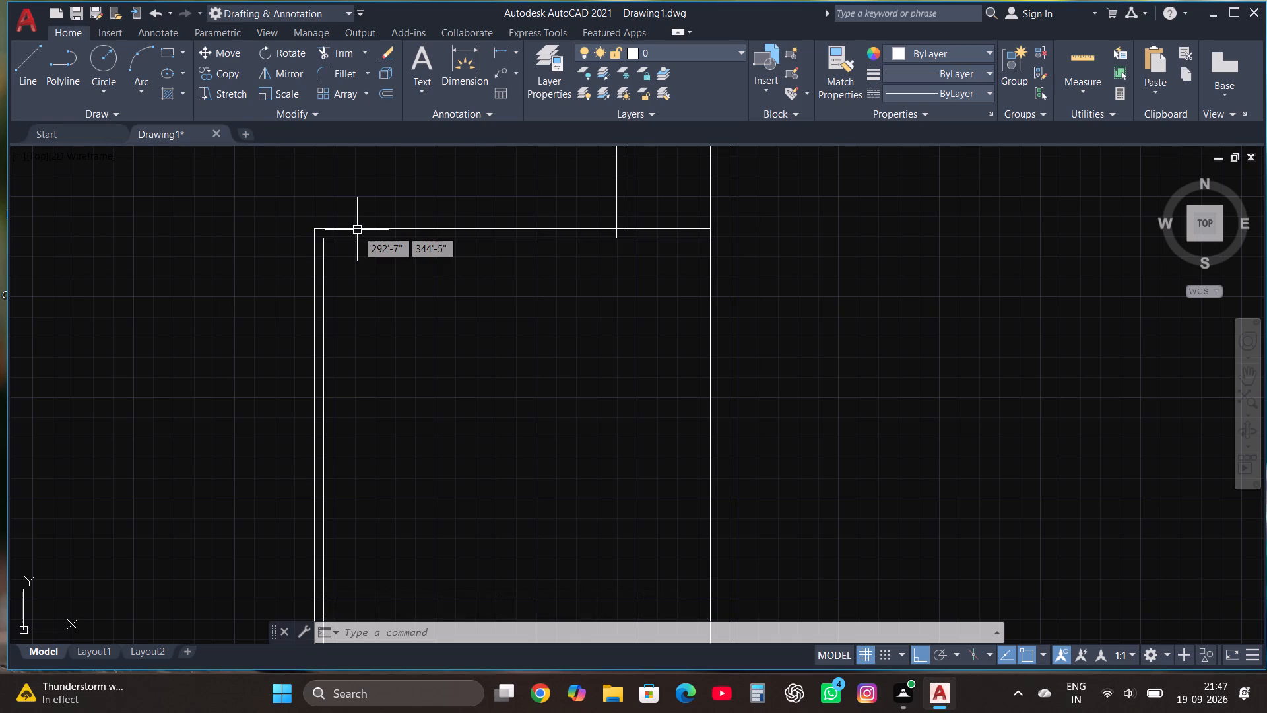
Draw a line from the top-left room's outer lower corner on the left wall's inner face: 13' down and 15' right.
{"action": "scroll", "coordinate": [486, 365], "scroll_direction": "down", "scroll_amount": 2}
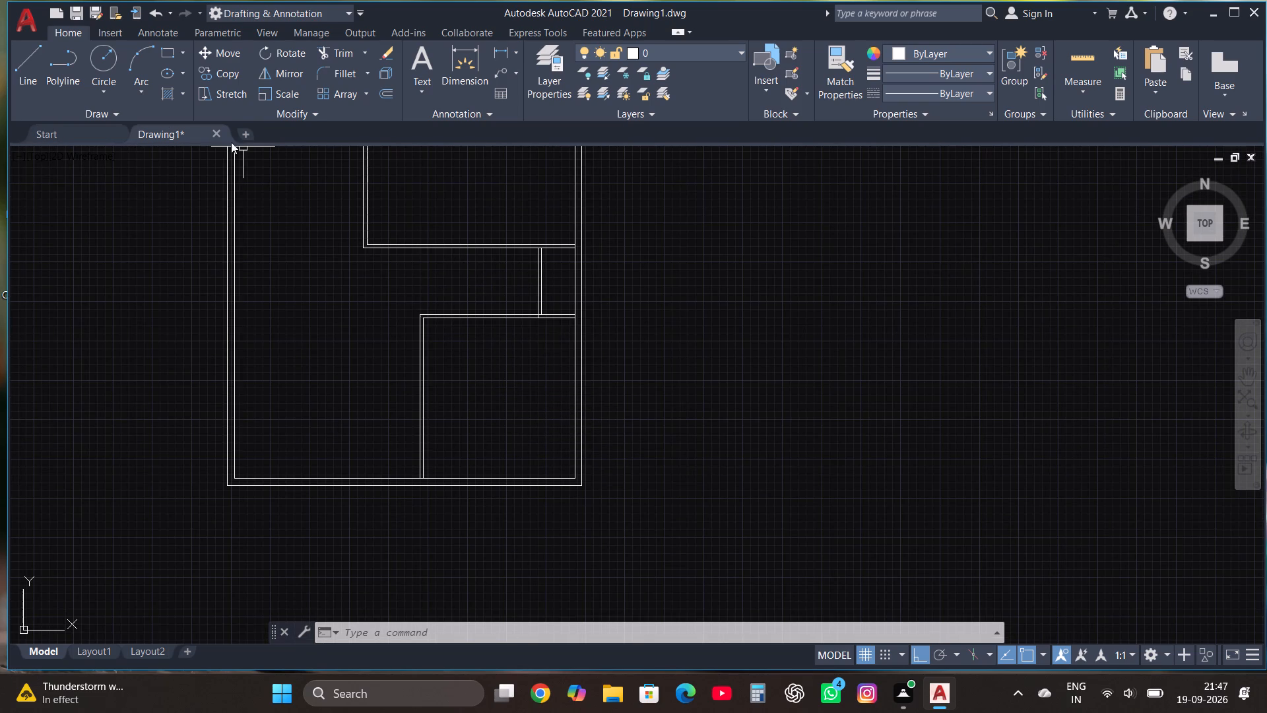
{"action": "left_click", "coordinate": [30, 57]}
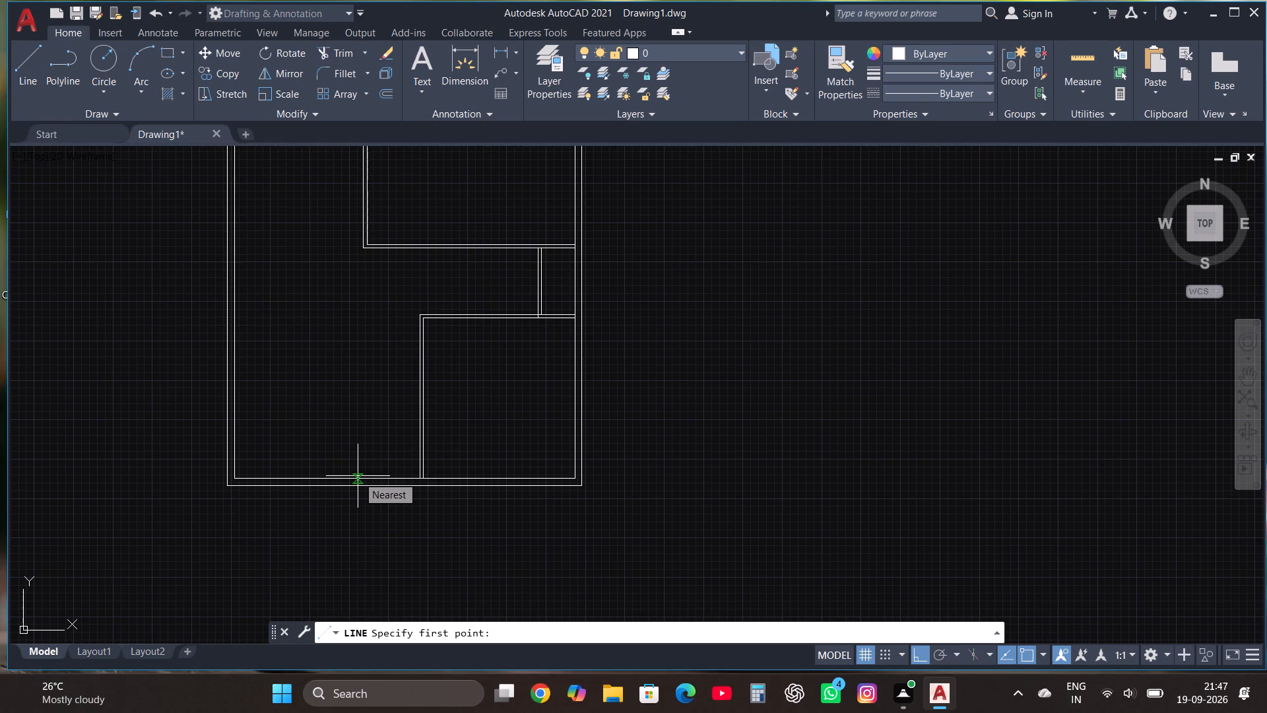
{"action": "scroll", "coordinate": [358, 476], "scroll_direction": "down", "scroll_amount": 5}
{"action": "scroll", "coordinate": [358, 432], "scroll_direction": "up", "scroll_amount": 5}
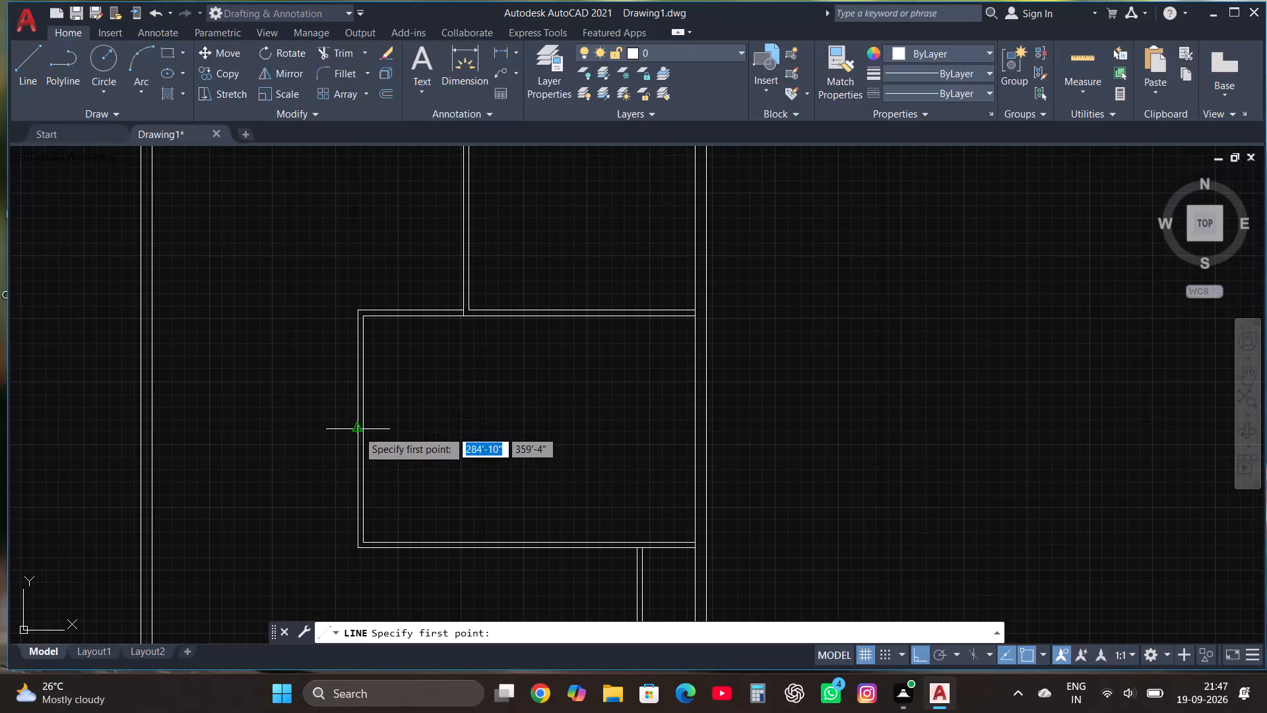
{"action": "scroll", "coordinate": [358, 430], "scroll_direction": "down", "scroll_amount": 3}
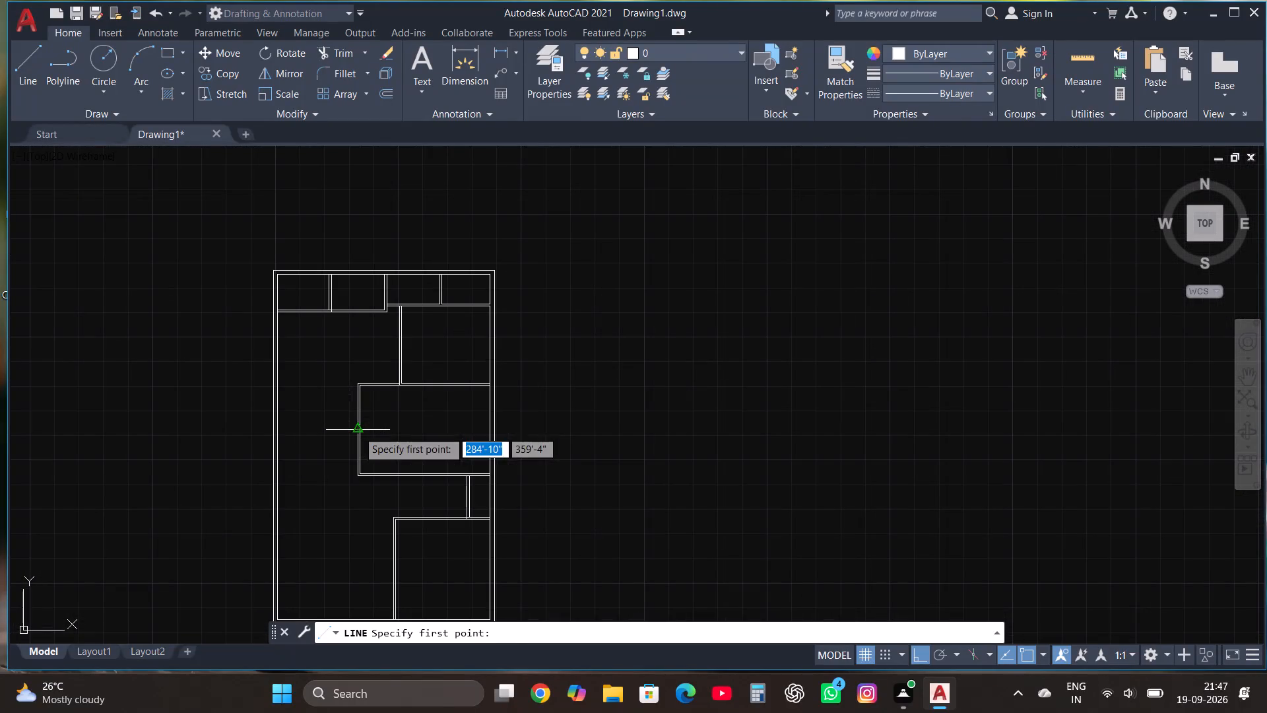
{"action": "scroll", "coordinate": [318, 329], "scroll_direction": "up", "scroll_amount": 1}
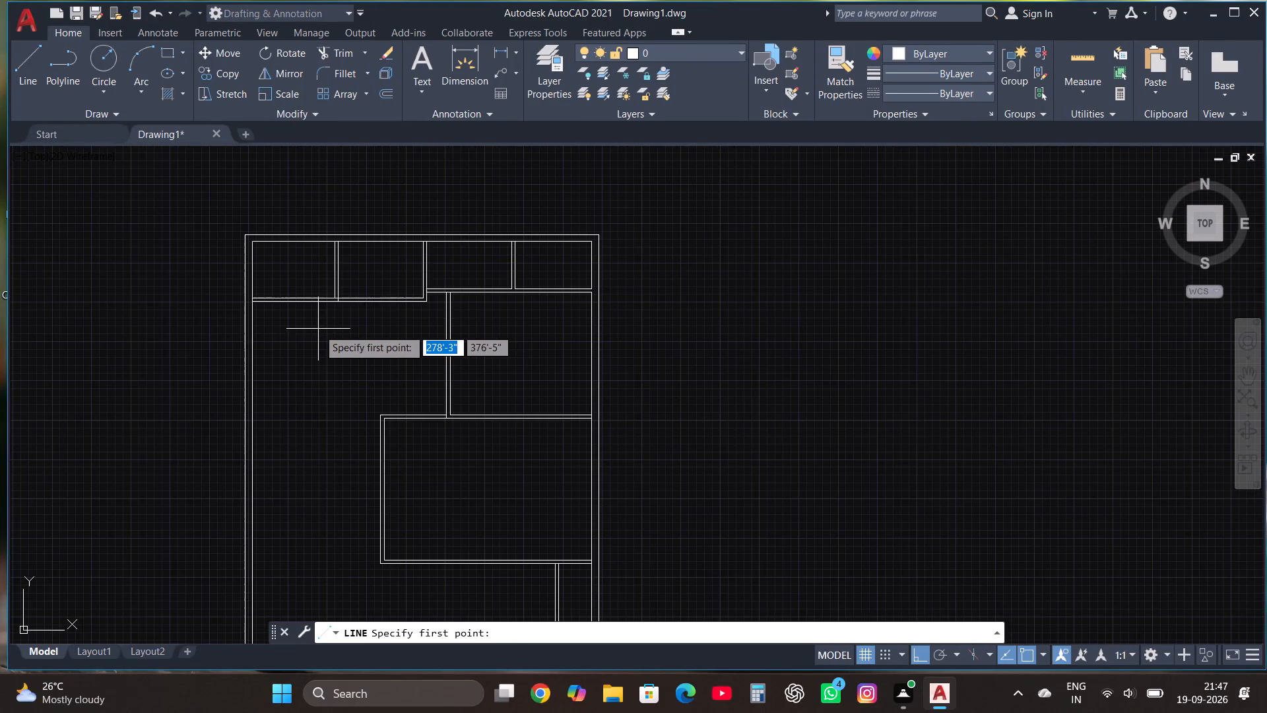
{"action": "scroll", "coordinate": [236, 306], "scroll_direction": "up", "scroll_amount": 3}
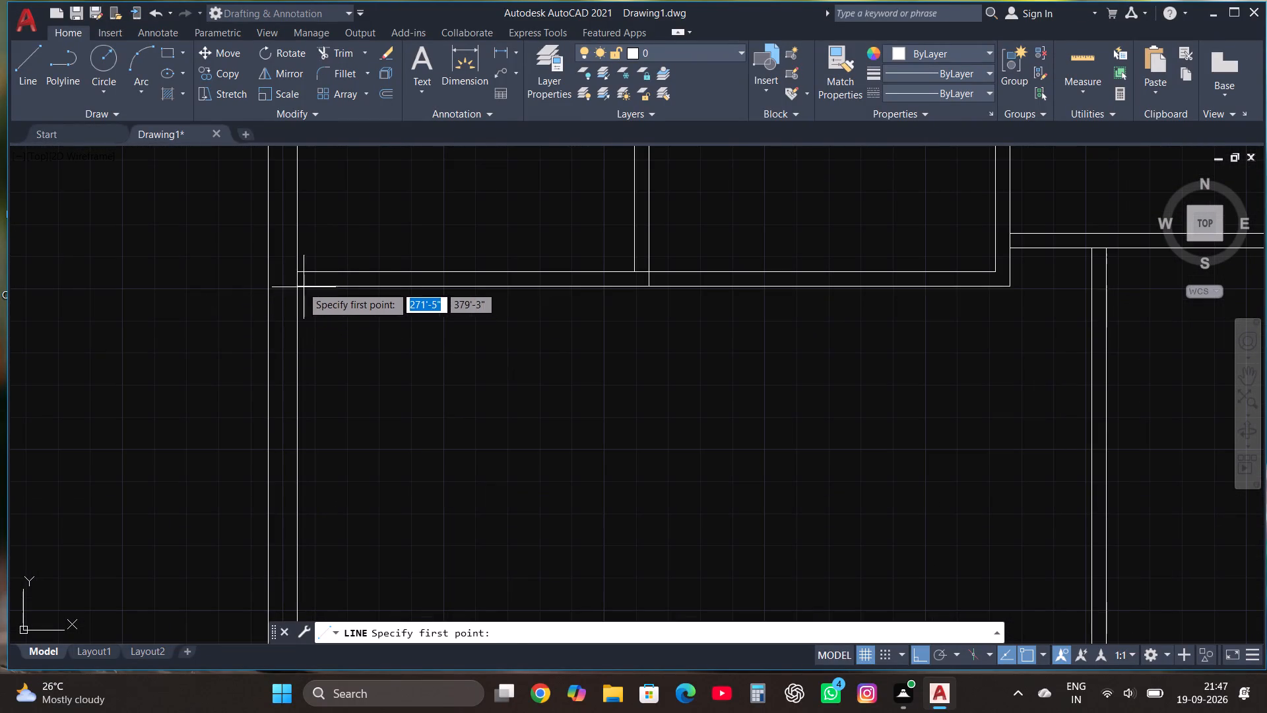
{"action": "left_click", "coordinate": [294, 287]}
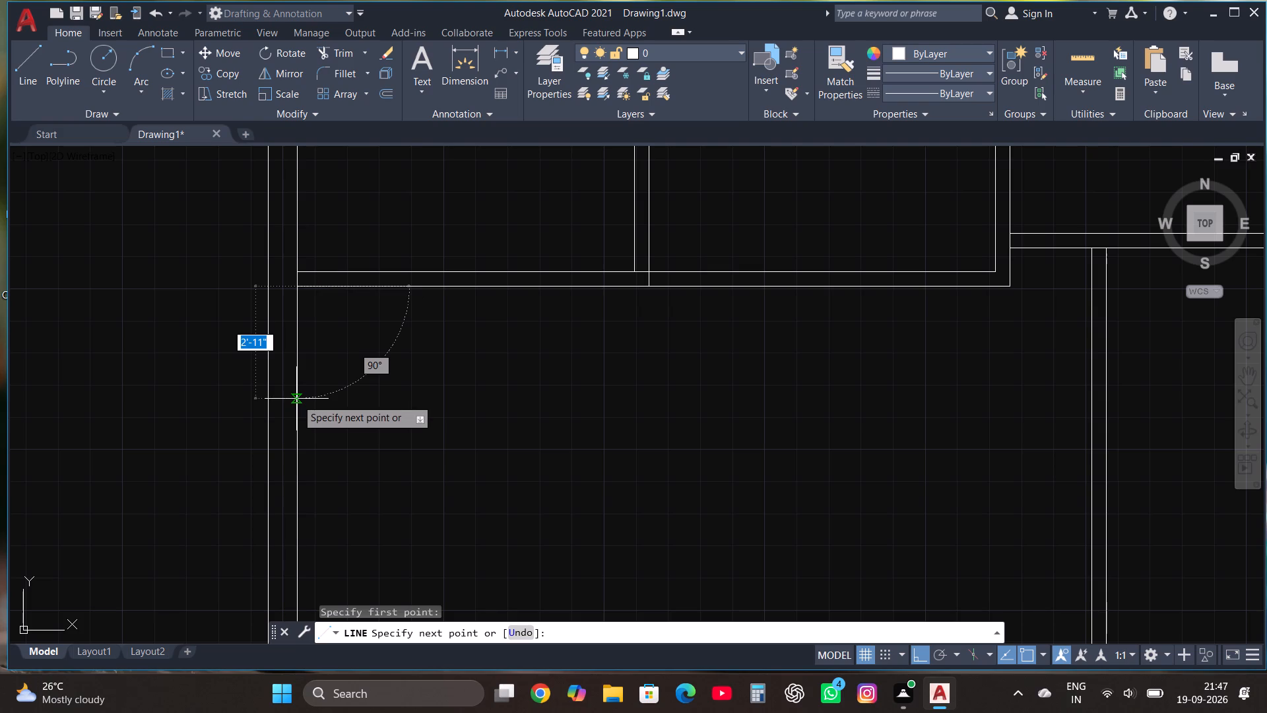
{"action": "type", "text": "13'"}
{"action": "key", "text": "Return"}
{"action": "scroll", "coordinate": [296, 399], "scroll_direction": "down", "scroll_amount": 2}
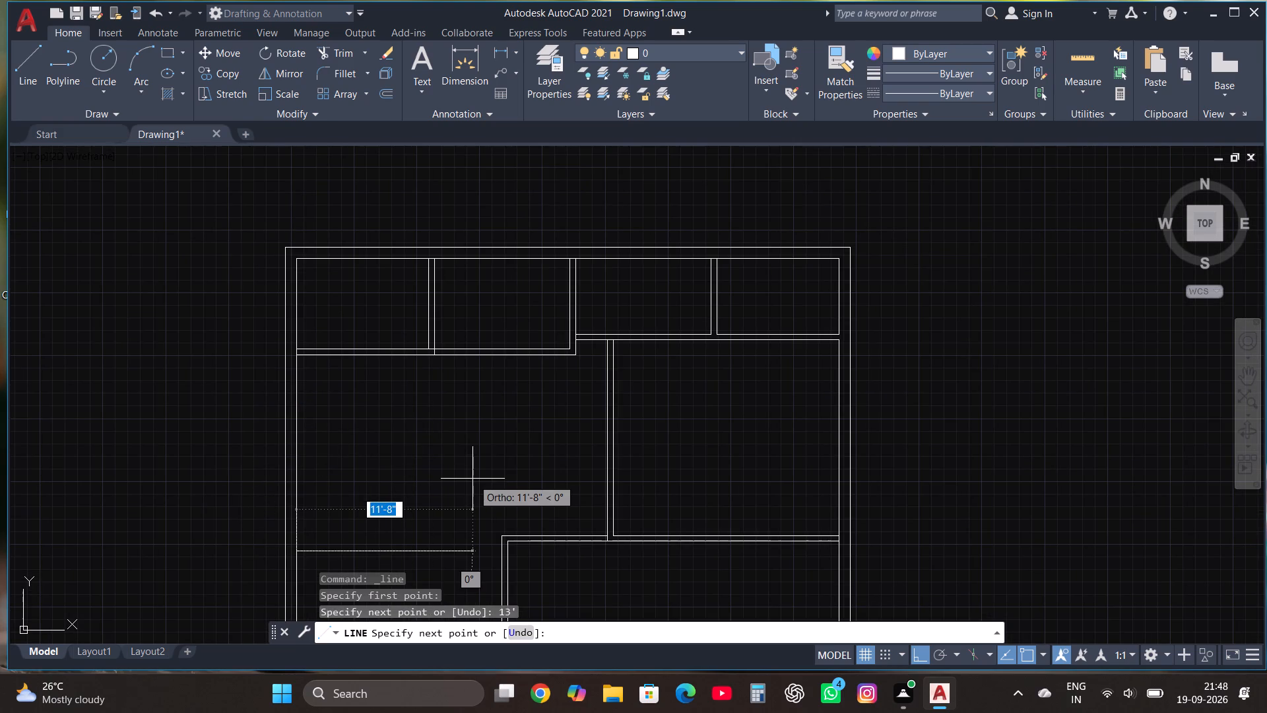
{"action": "type", "text": "15'"}
{"action": "key", "text": "Return"}
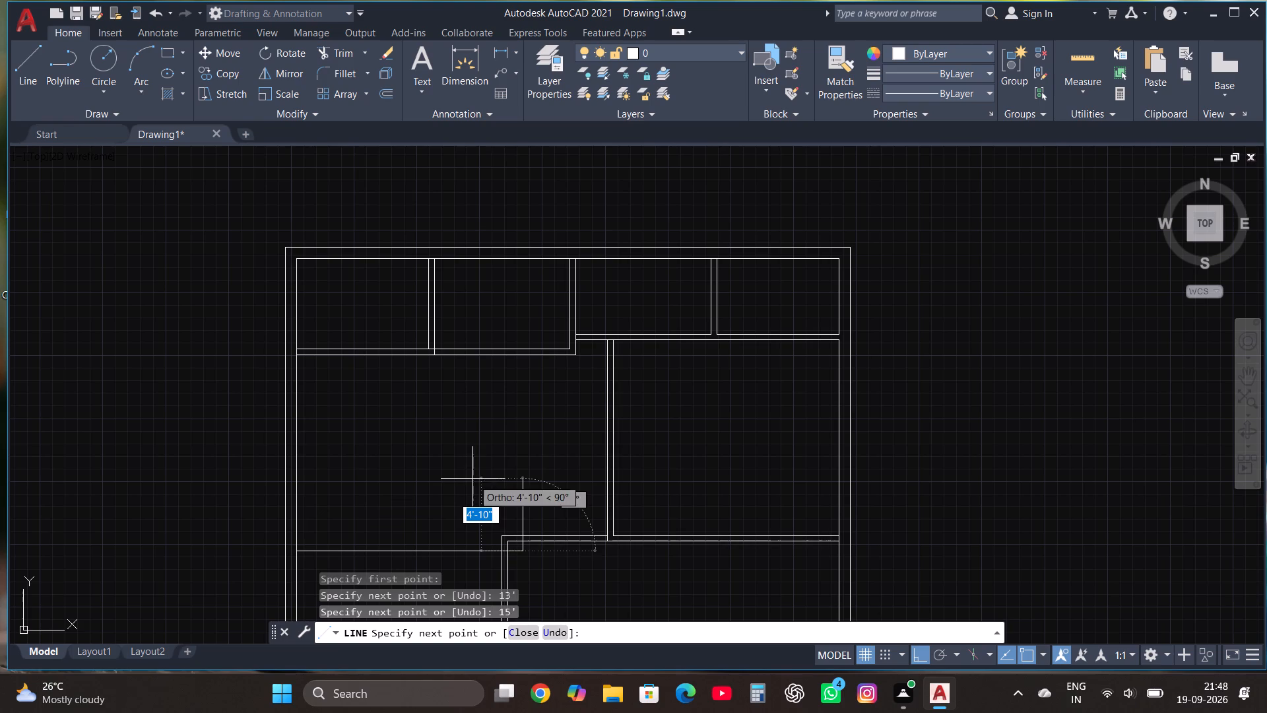
{"action": "key", "text": "Escape"}
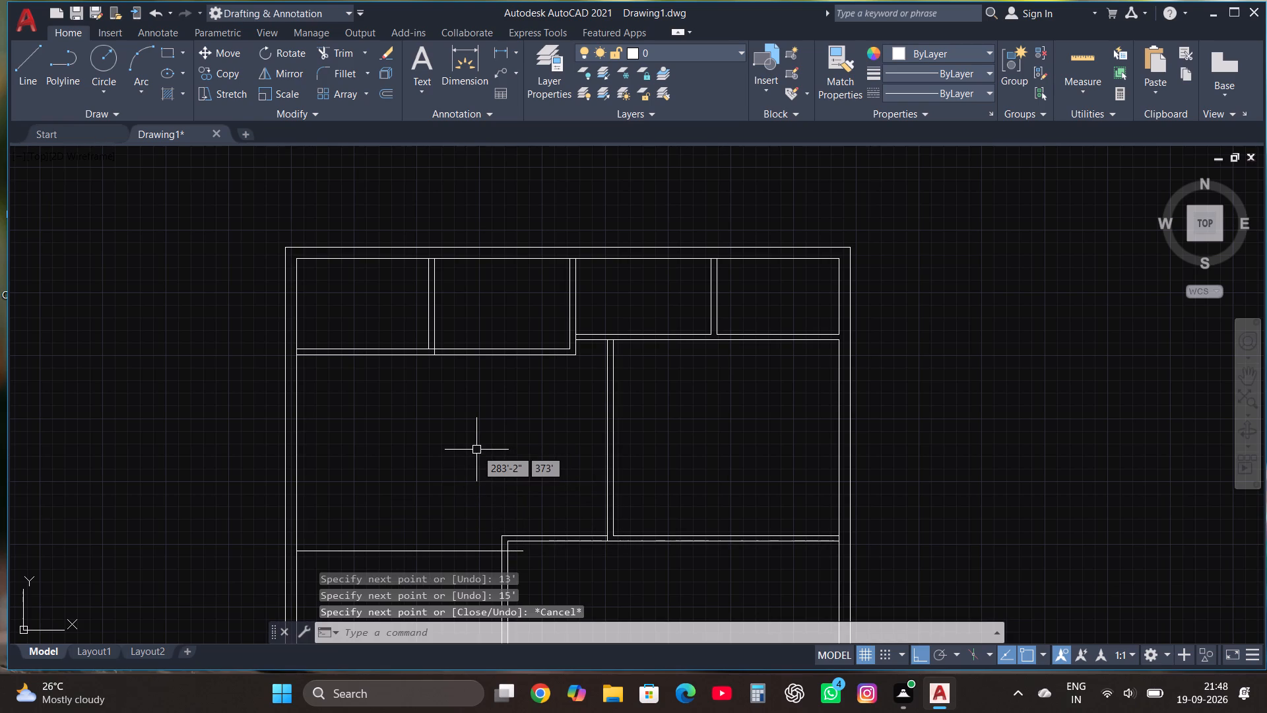
Trim the overhanging end of the 15' line inside the 22' by 15' room.
{"action": "scroll", "coordinate": [482, 427], "scroll_direction": "down", "scroll_amount": 2}
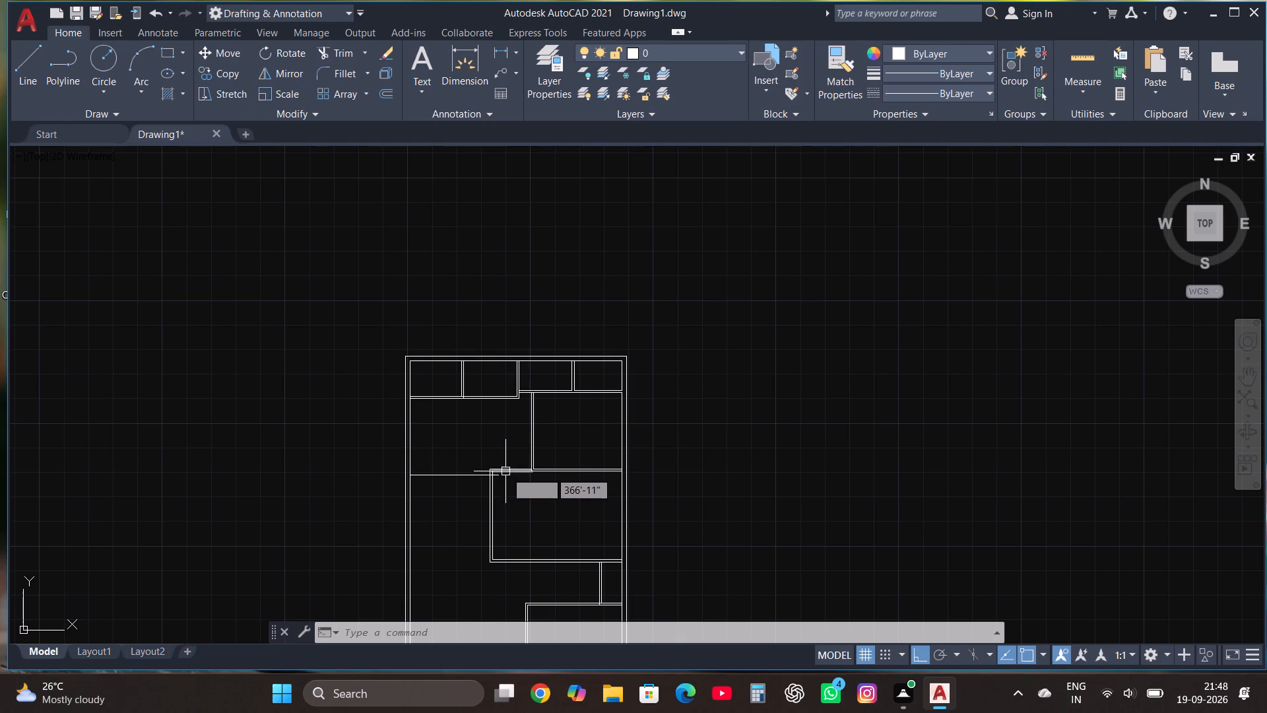
{"action": "scroll", "coordinate": [505, 471], "scroll_direction": "up", "scroll_amount": 2}
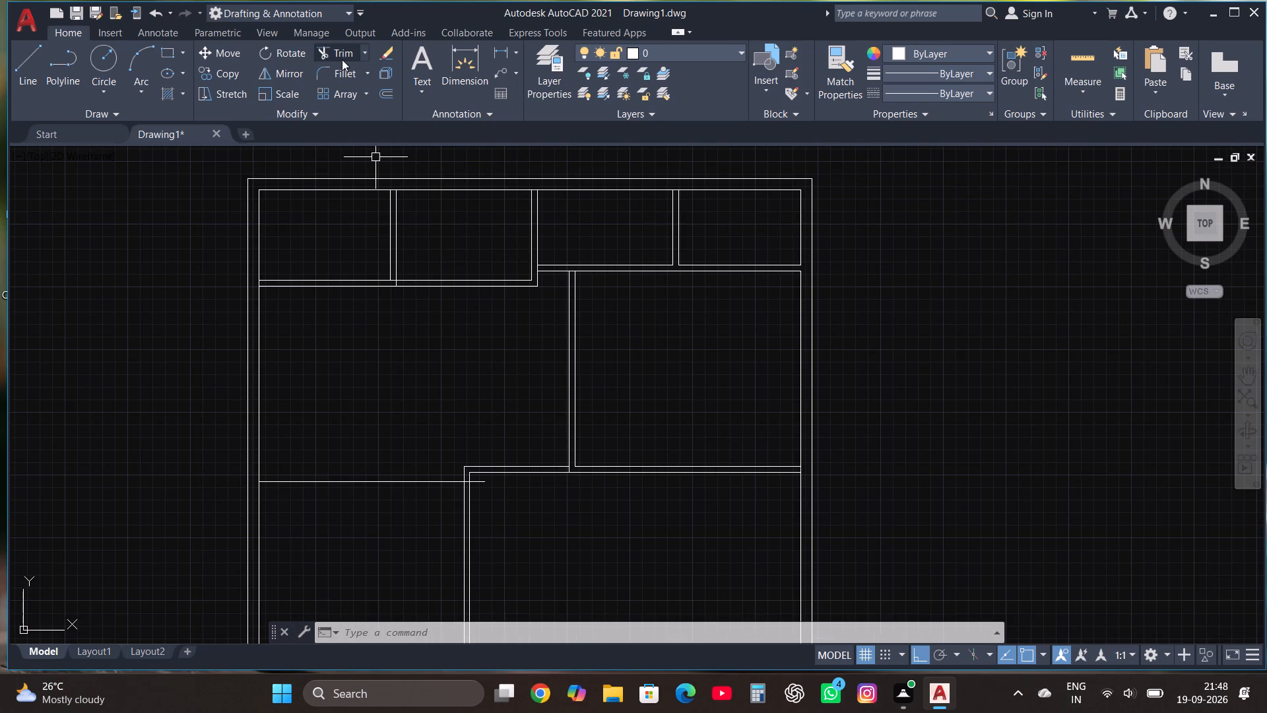
{"action": "left_click", "coordinate": [340, 54]}
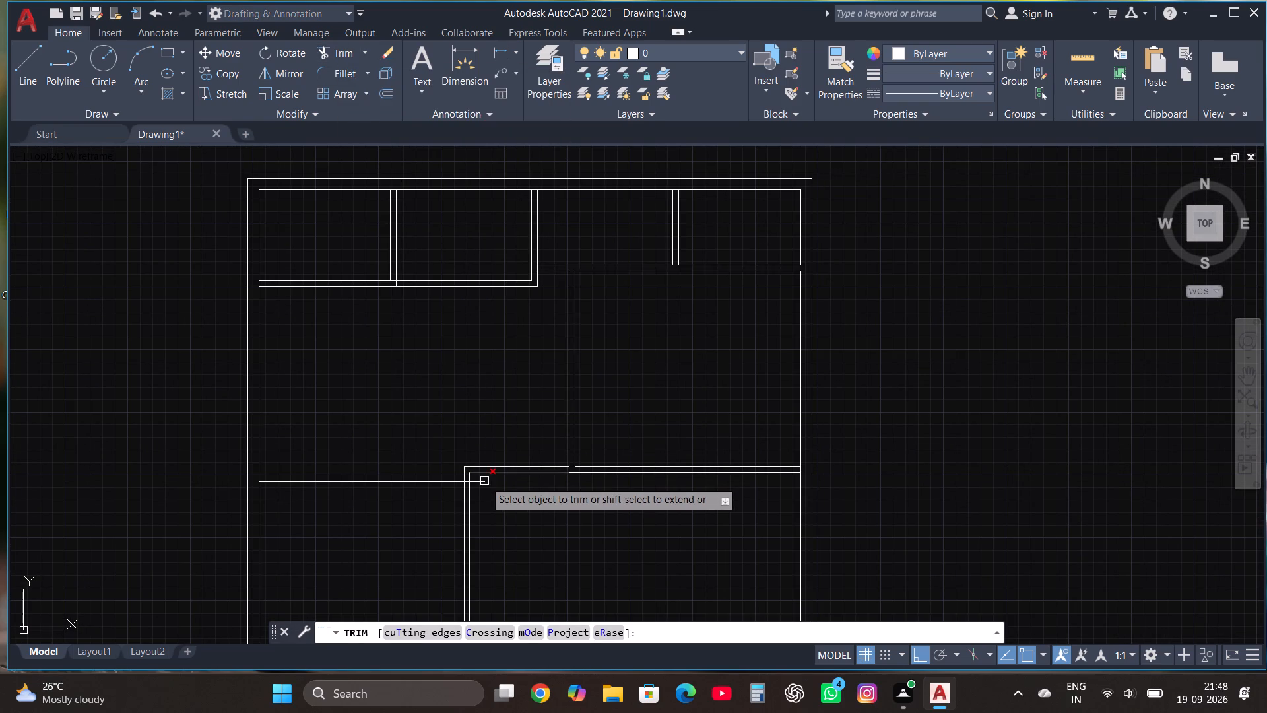
{"action": "left_click", "coordinate": [483, 481]}
{"action": "key", "text": "Escape"}
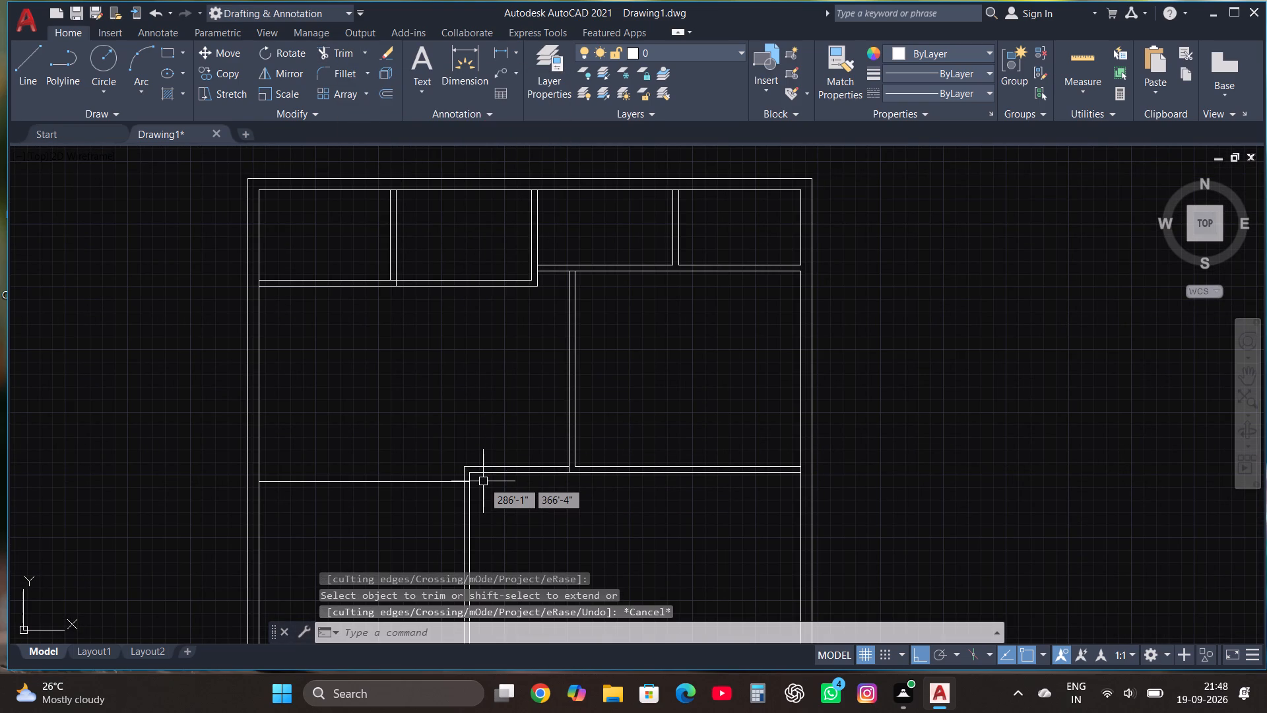
Measure the floor plan's overall outer width between the top corners with the Dimension tool.
{"action": "scroll", "coordinate": [480, 433], "scroll_direction": "down", "scroll_amount": 2}
{"action": "scroll", "coordinate": [547, 503], "scroll_direction": "up", "scroll_amount": 1}
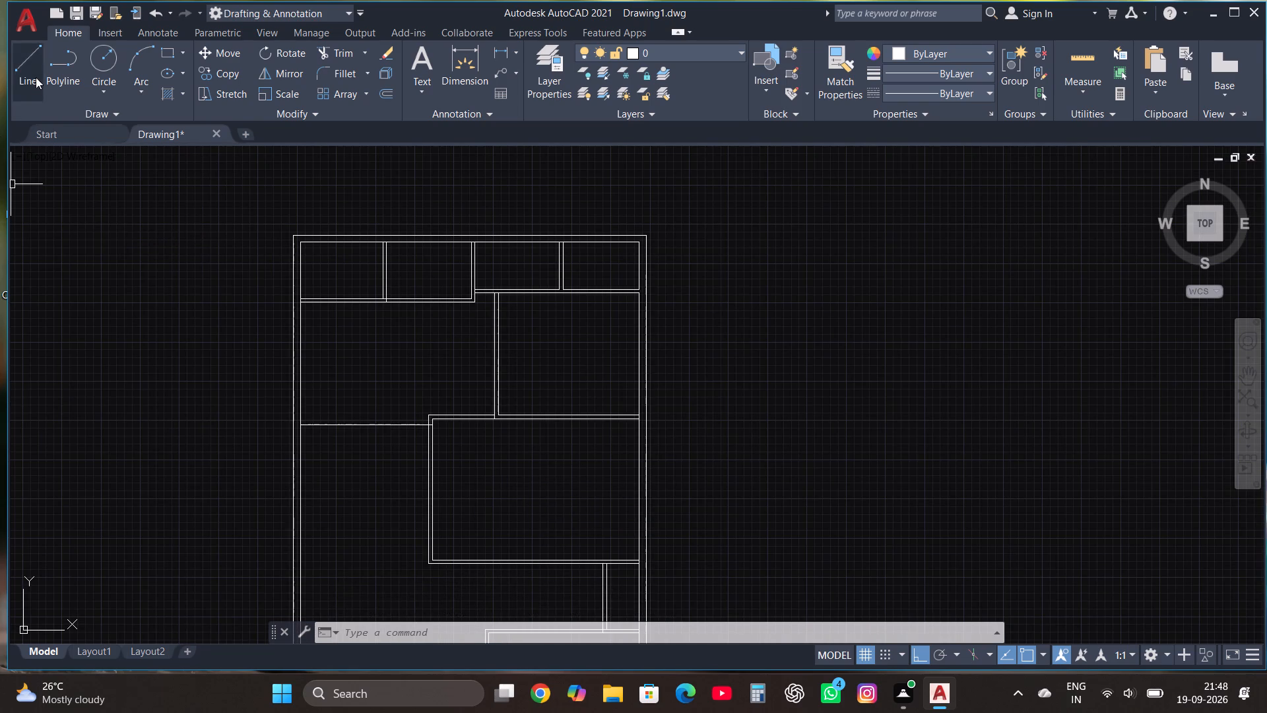
{"action": "left_click", "coordinate": [457, 57]}
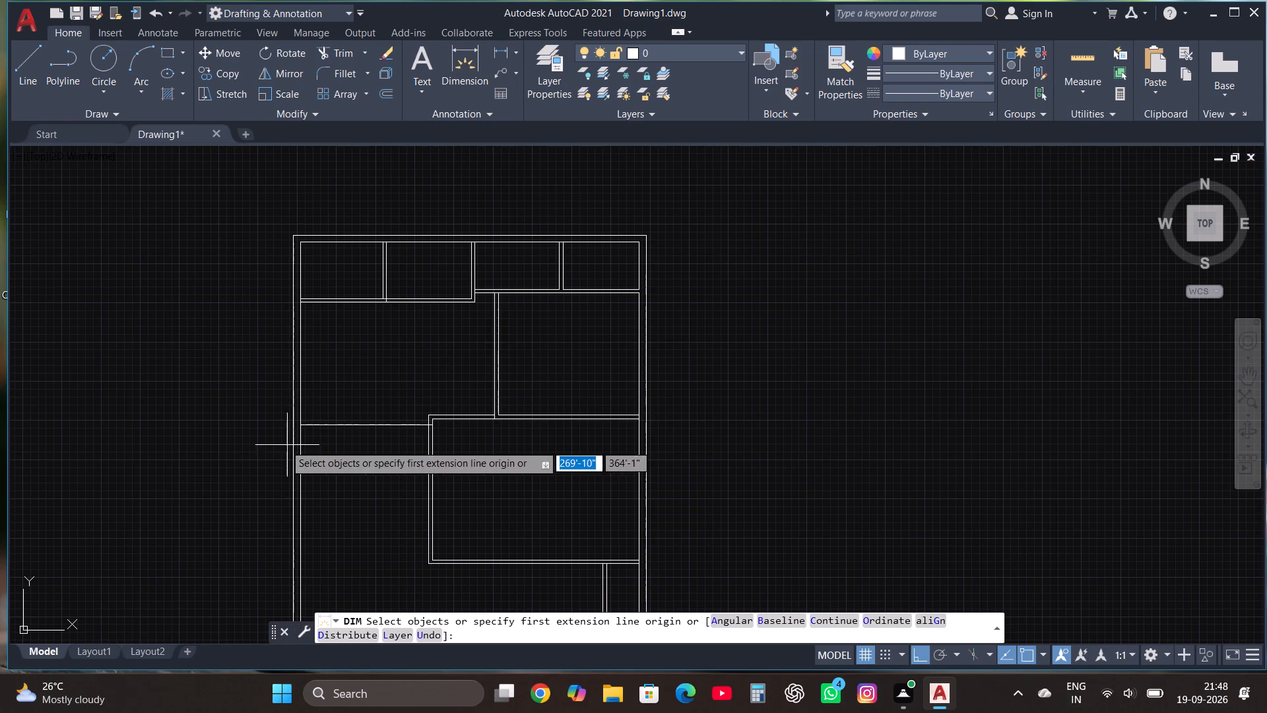
{"action": "left_click", "coordinate": [290, 235]}
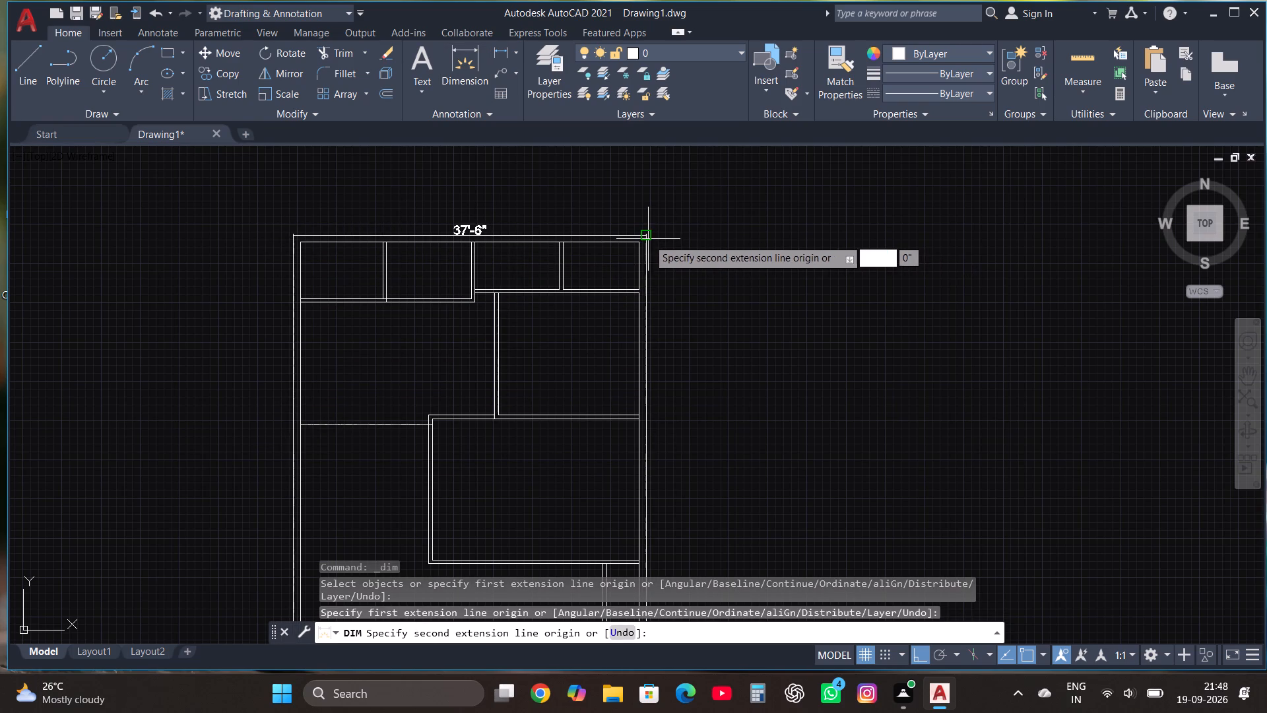
{"action": "key", "text": "Escape"}
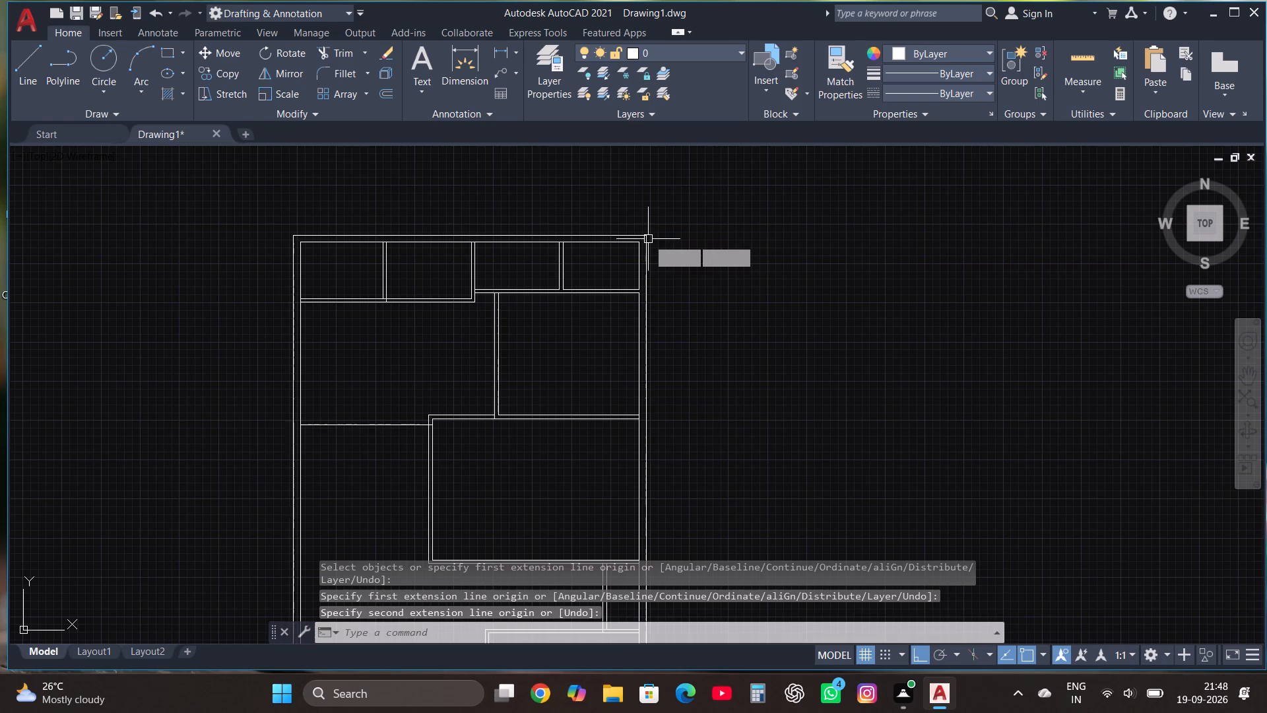
Measure the width of the 22' by 15' room along its upper inner line.
{"action": "left_click", "coordinate": [463, 60]}
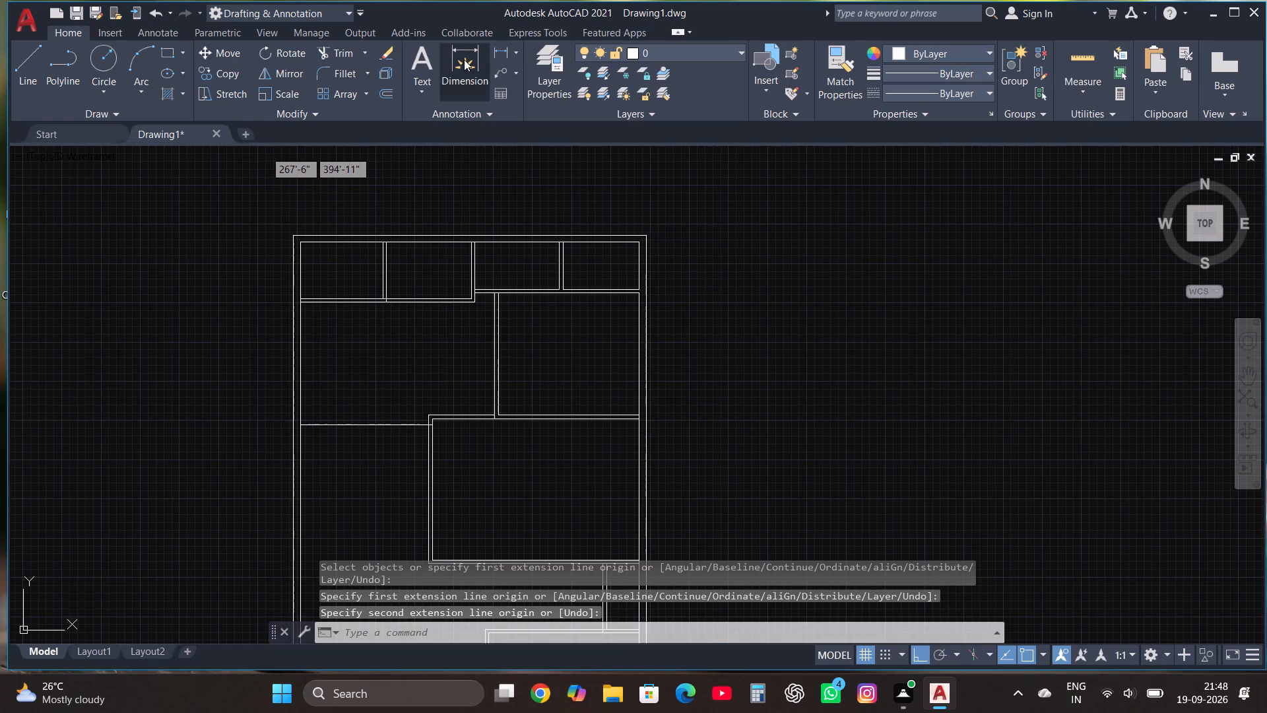
{"action": "left_click", "coordinate": [641, 417]}
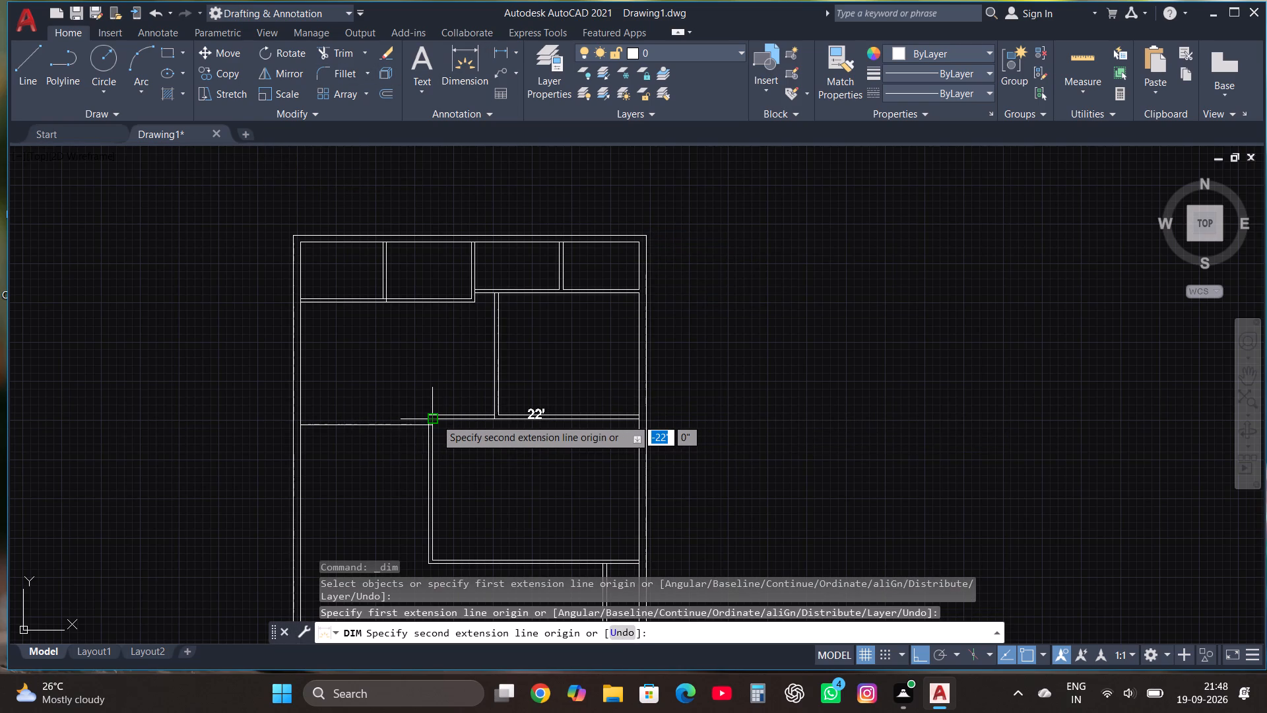
{"action": "scroll", "coordinate": [436, 419], "scroll_direction": "up", "scroll_amount": 3}
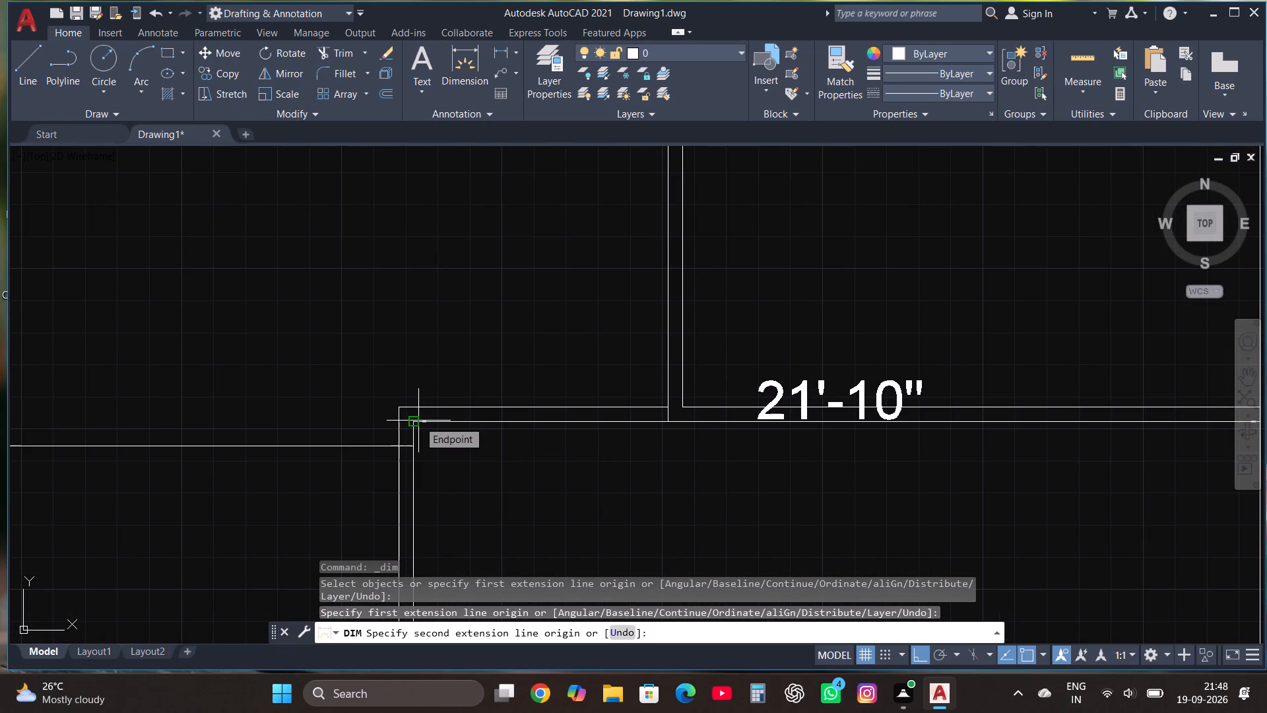
{"action": "key", "text": "Escape"}
{"action": "scroll", "coordinate": [436, 370], "scroll_direction": "down", "scroll_amount": 3}
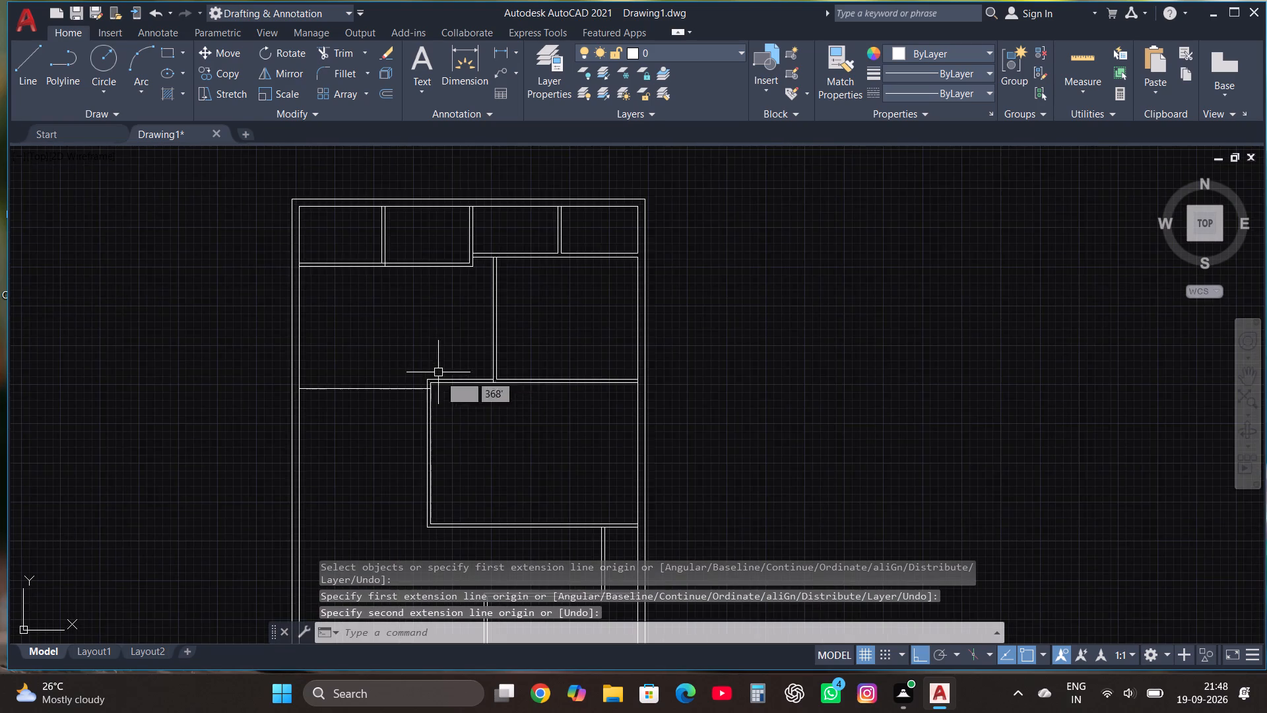
Move the 22' by 15' room's double-line left partition right, roughly in line with the partition of the room above.
{"action": "scroll", "coordinate": [480, 412], "scroll_direction": "down", "scroll_amount": 1}
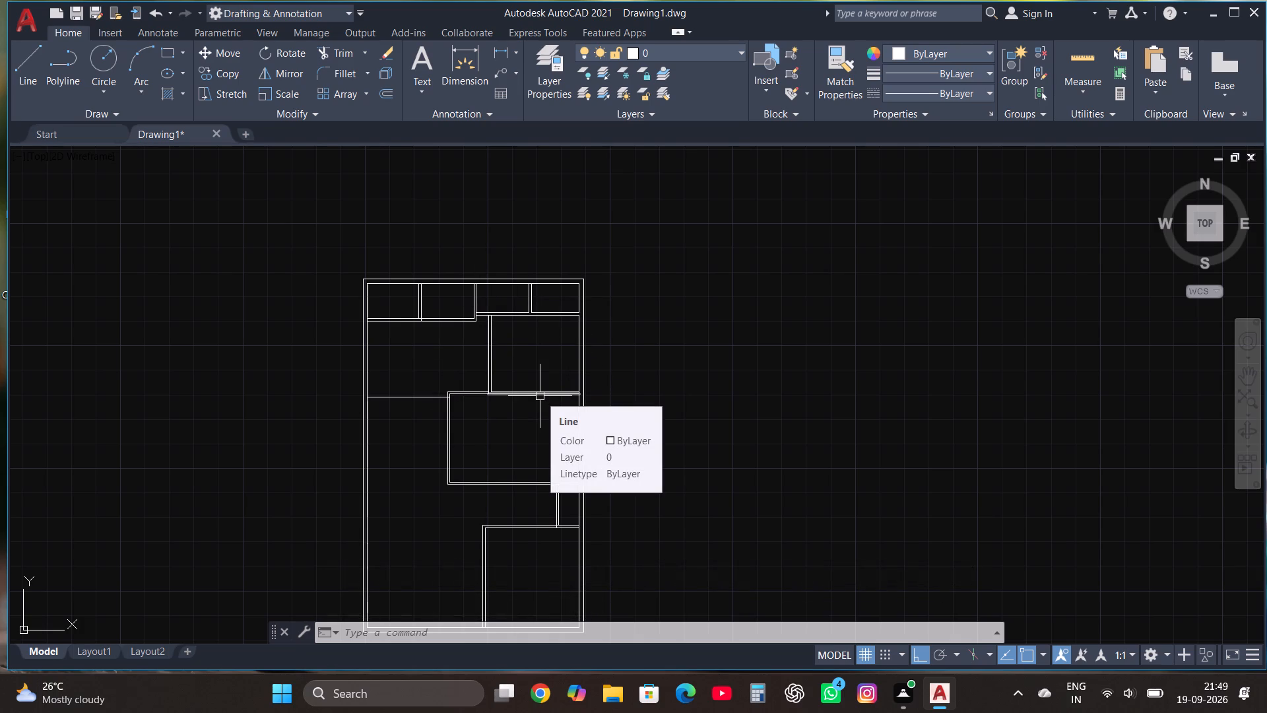
{"action": "scroll", "coordinate": [540, 396], "scroll_direction": "up", "scroll_amount": 1}
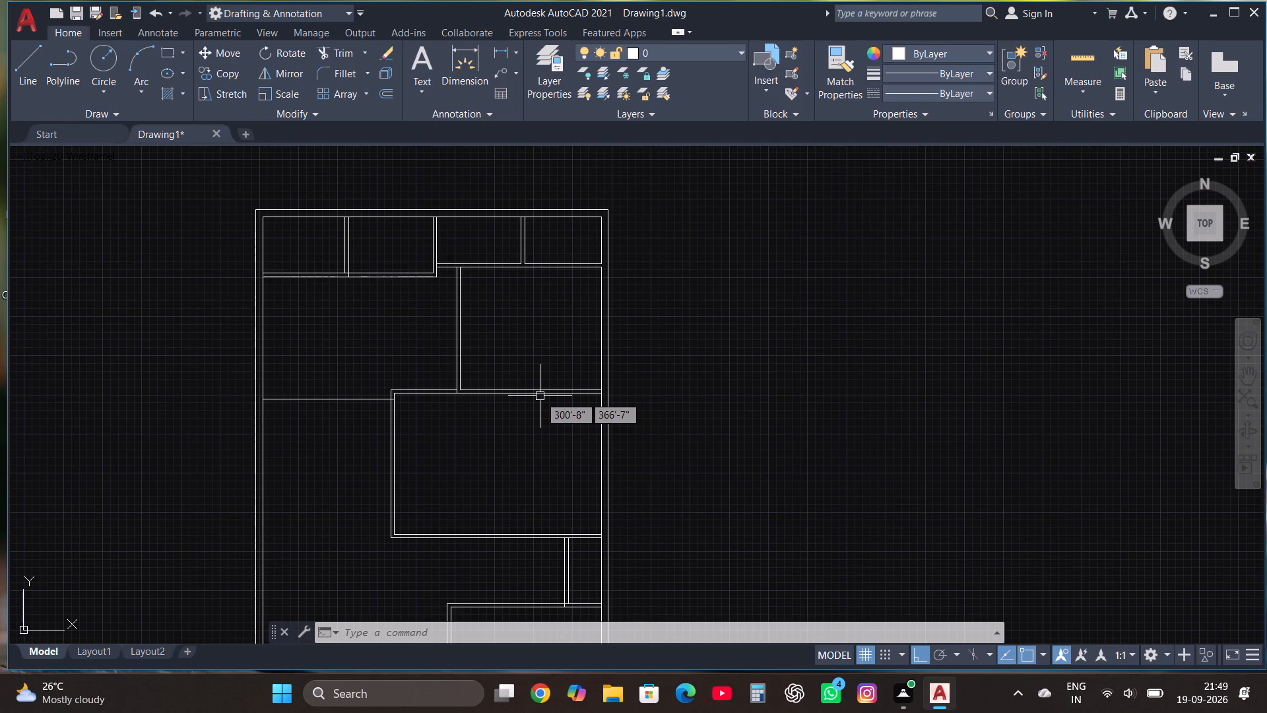
{"action": "scroll", "coordinate": [542, 390], "scroll_direction": "down", "scroll_amount": 1}
{"action": "scroll", "coordinate": [533, 454], "scroll_direction": "up", "scroll_amount": 1}
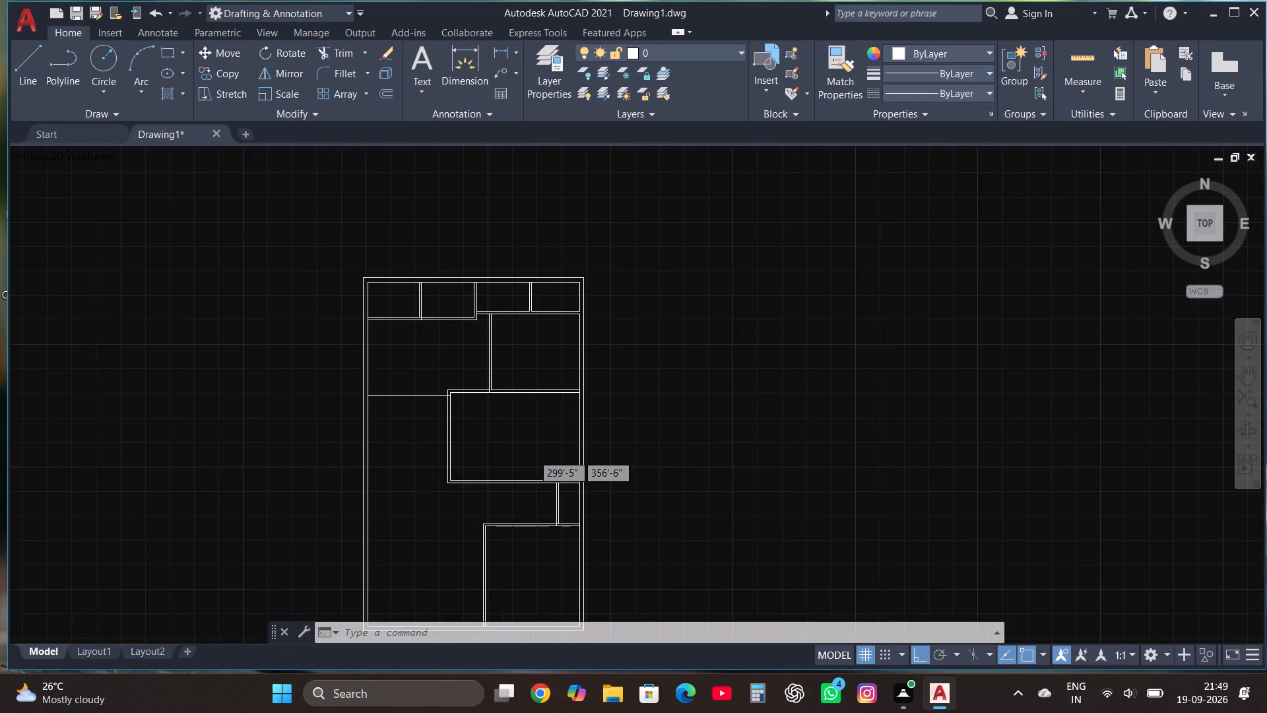
{"action": "scroll", "coordinate": [533, 454], "scroll_direction": "up", "scroll_amount": 1}
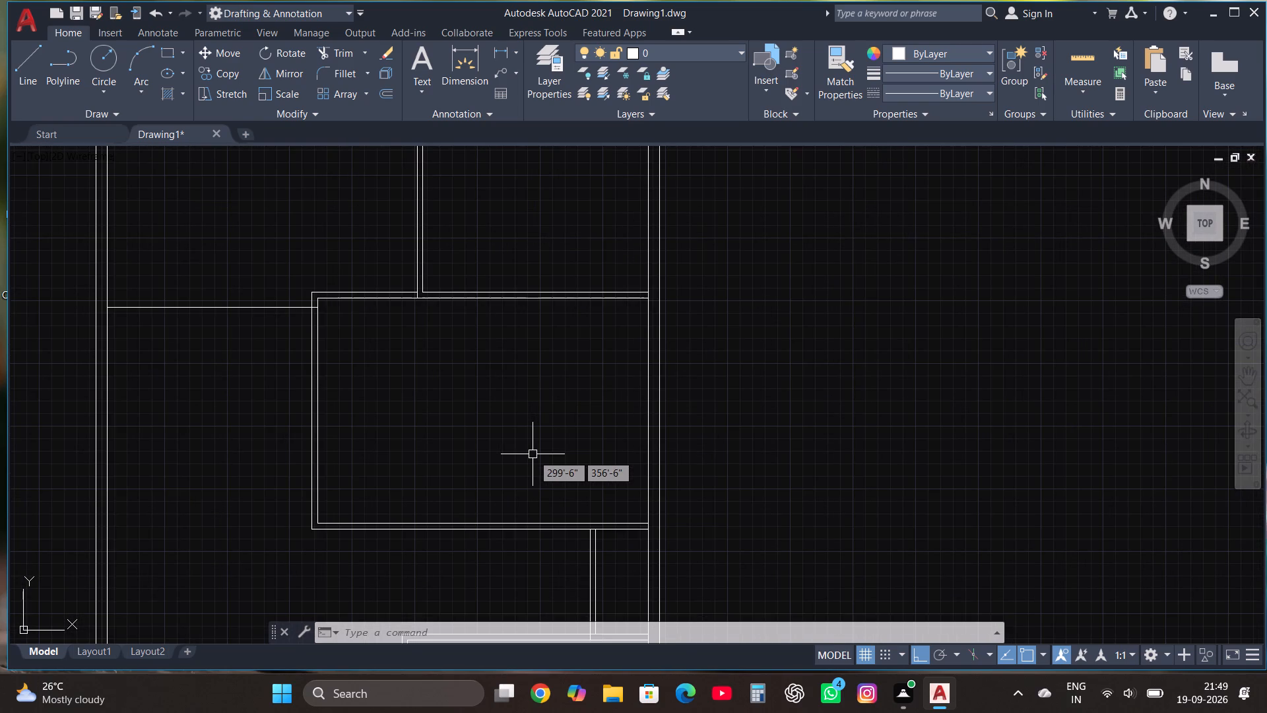
{"action": "scroll", "coordinate": [533, 454], "scroll_direction": "down", "scroll_amount": 1}
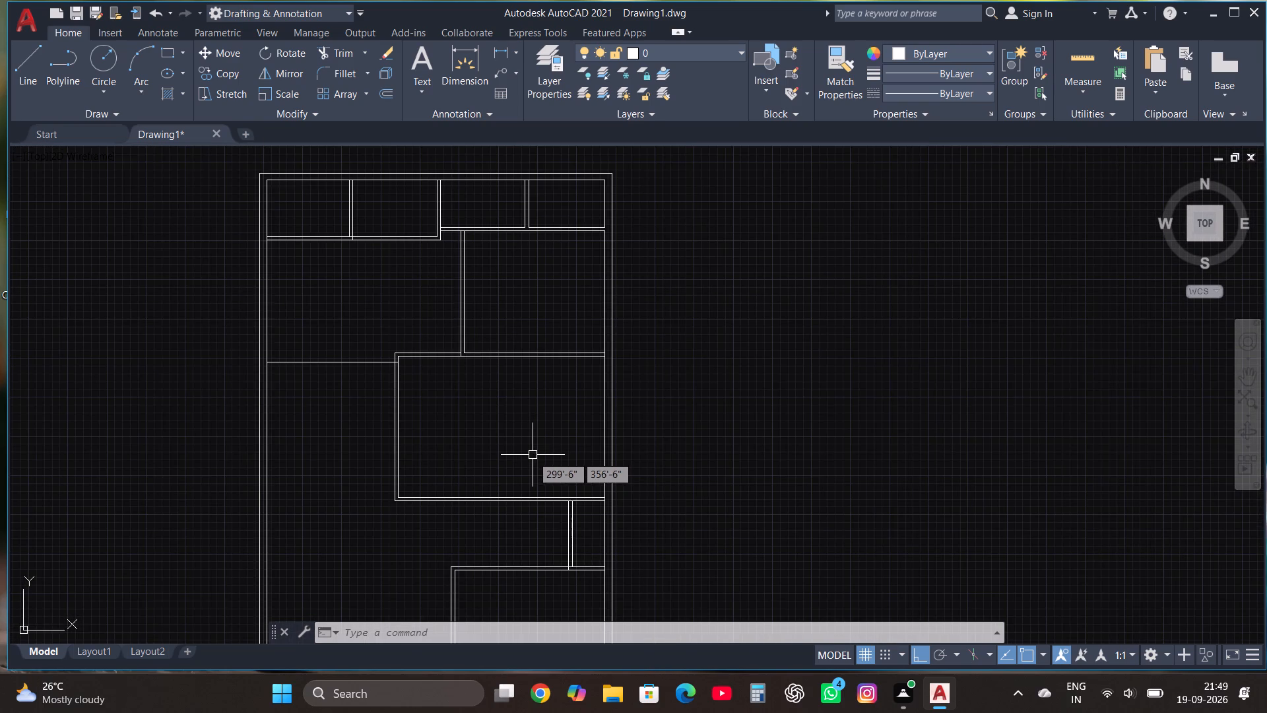
{"action": "left_click", "coordinate": [380, 501]}
{"action": "left_click", "coordinate": [414, 340]}
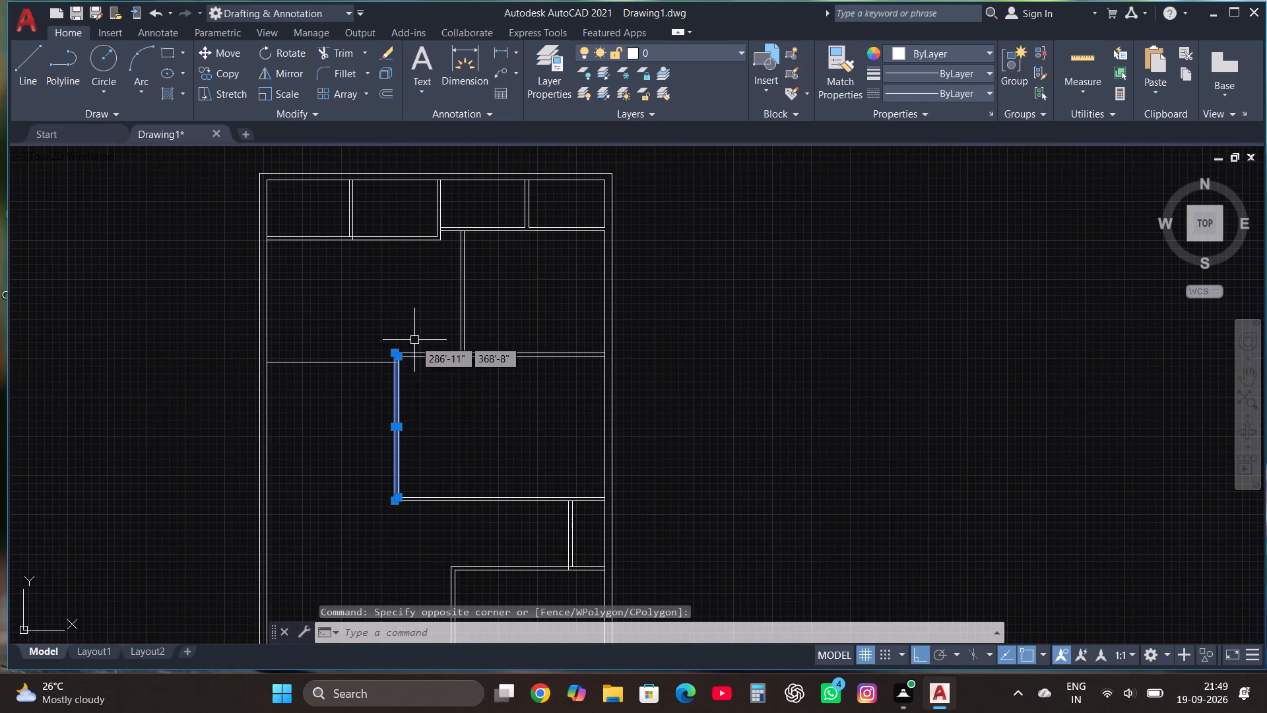
{"action": "left_click", "coordinate": [231, 57]}
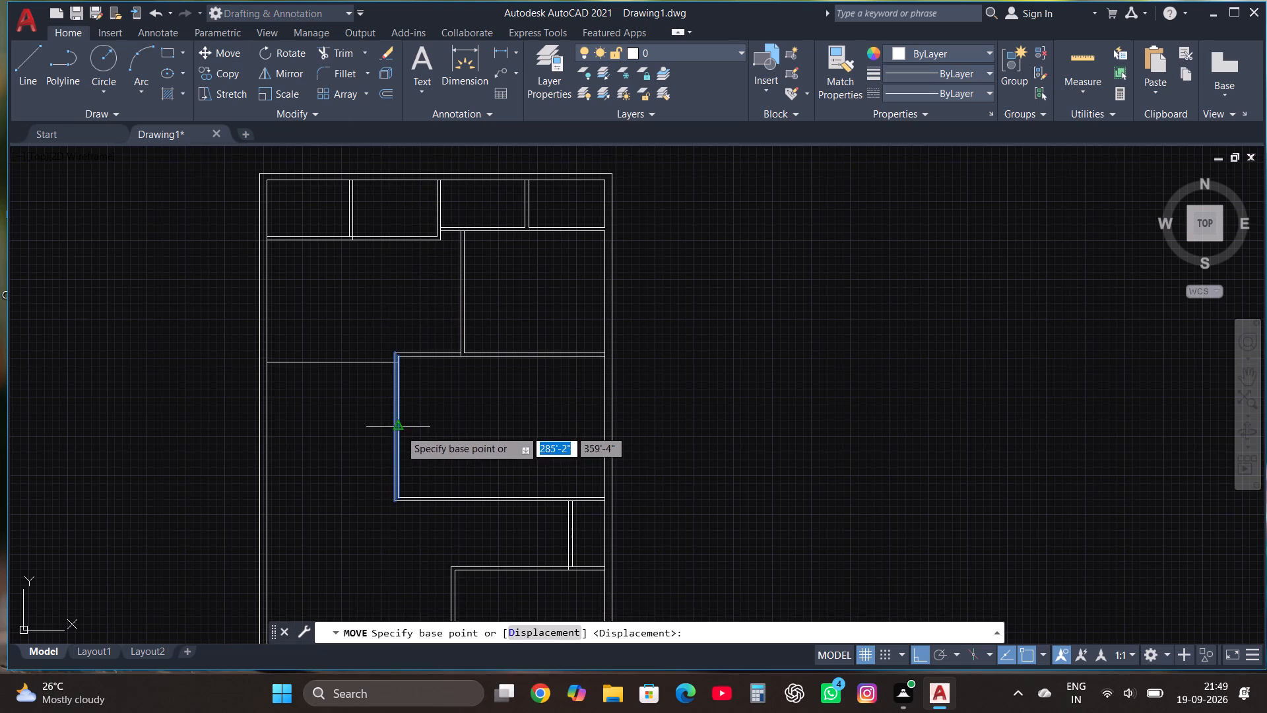
{"action": "left_click", "coordinate": [398, 428]}
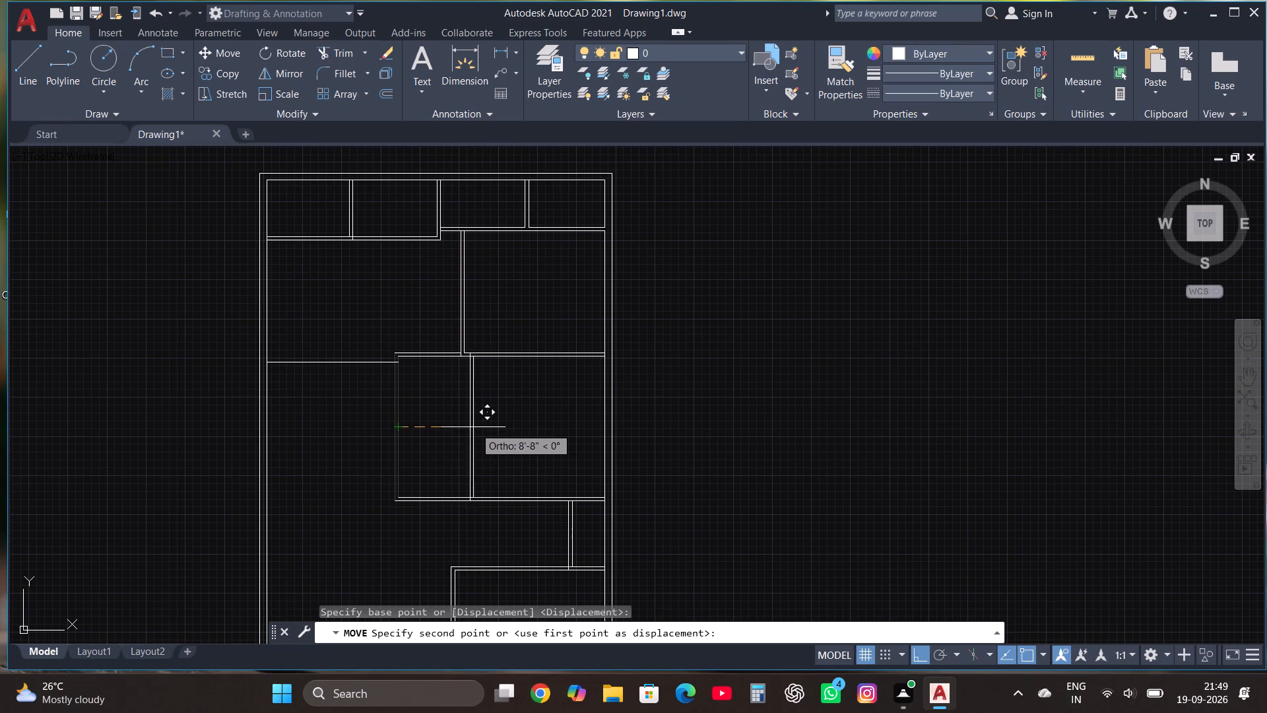
{"action": "left_click", "coordinate": [465, 426]}
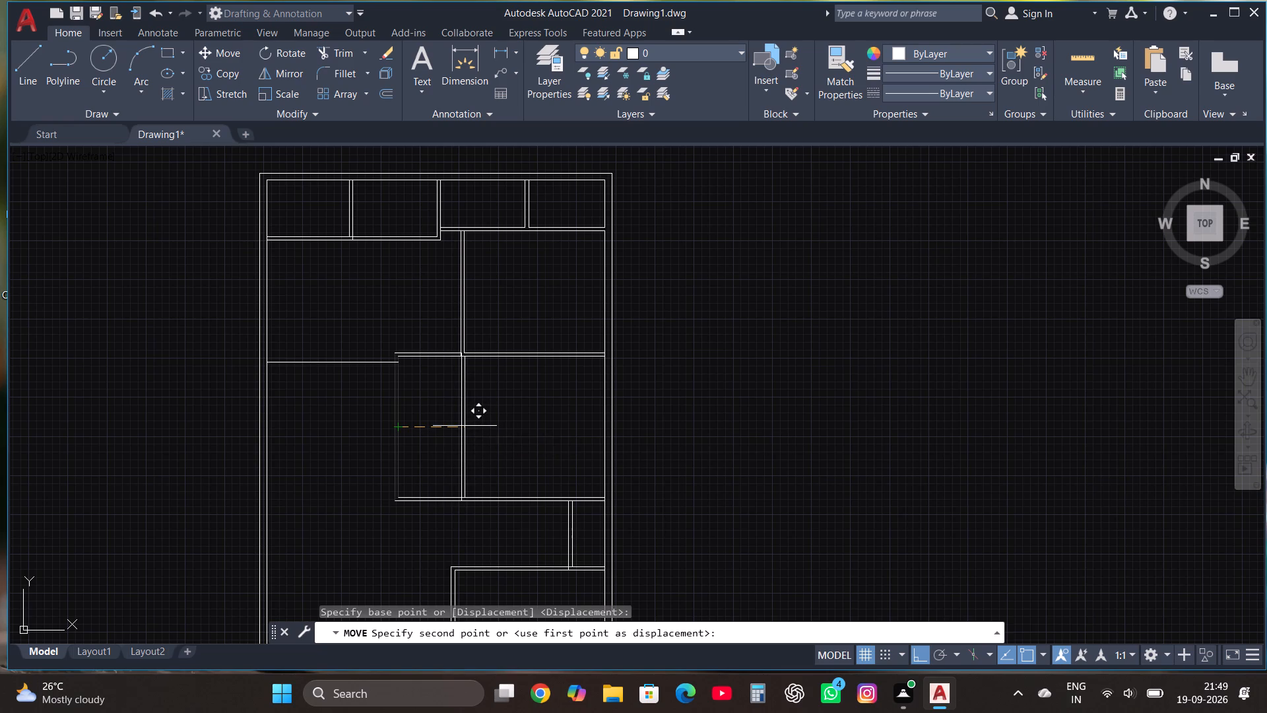
Trim the upper and lower partition lines that overhang to the left of the moved partition.
{"action": "left_click", "coordinate": [352, 52]}
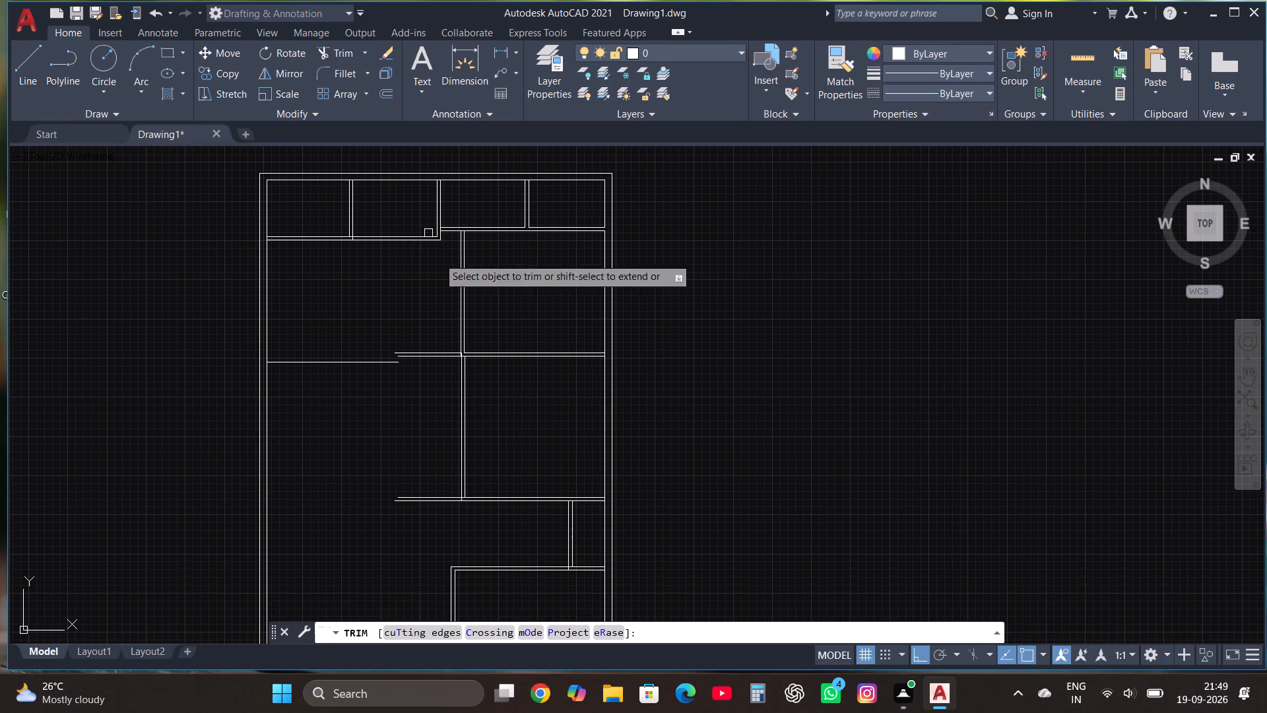
{"action": "left_click", "coordinate": [429, 320]}
{"action": "left_click", "coordinate": [412, 505]}
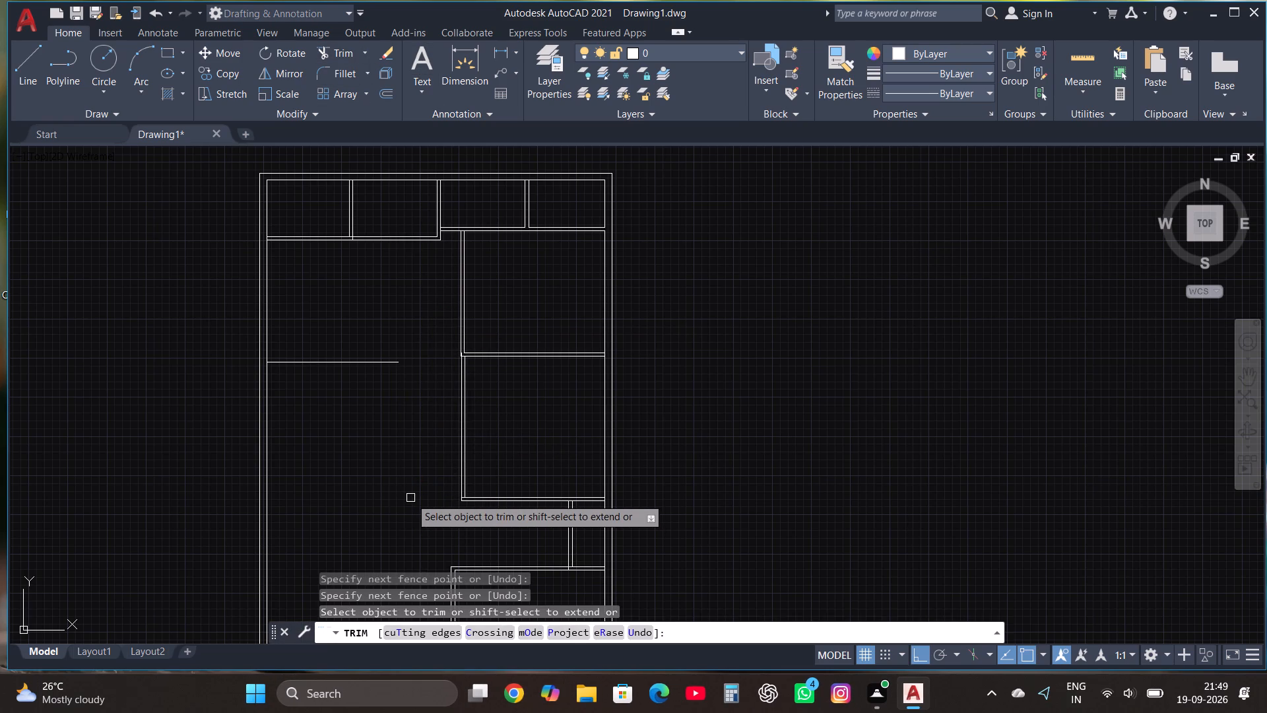
{"action": "key", "text": "Escape"}
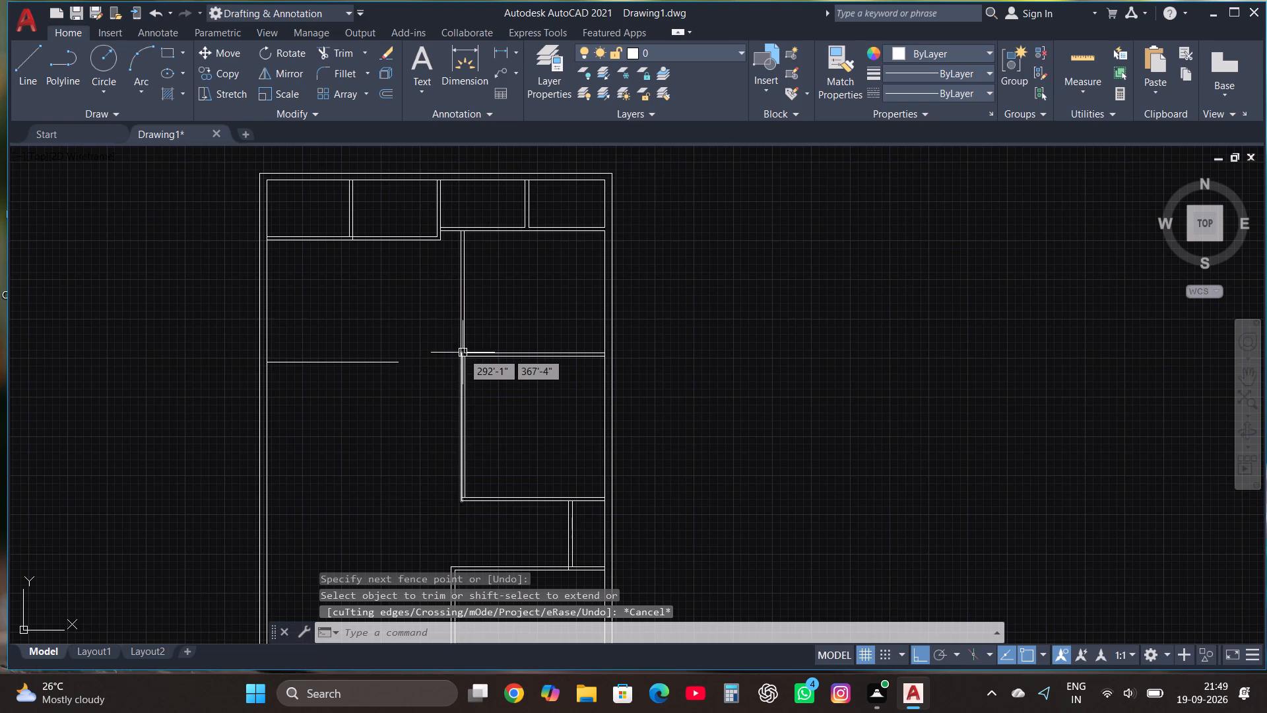
Move the shifted partition's two lines slightly left so they align exactly with the partition of the room above.
{"action": "scroll", "coordinate": [463, 353], "scroll_direction": "up", "scroll_amount": 3}
{"action": "left_click", "coordinate": [486, 436]}
{"action": "left_click", "coordinate": [417, 413]}
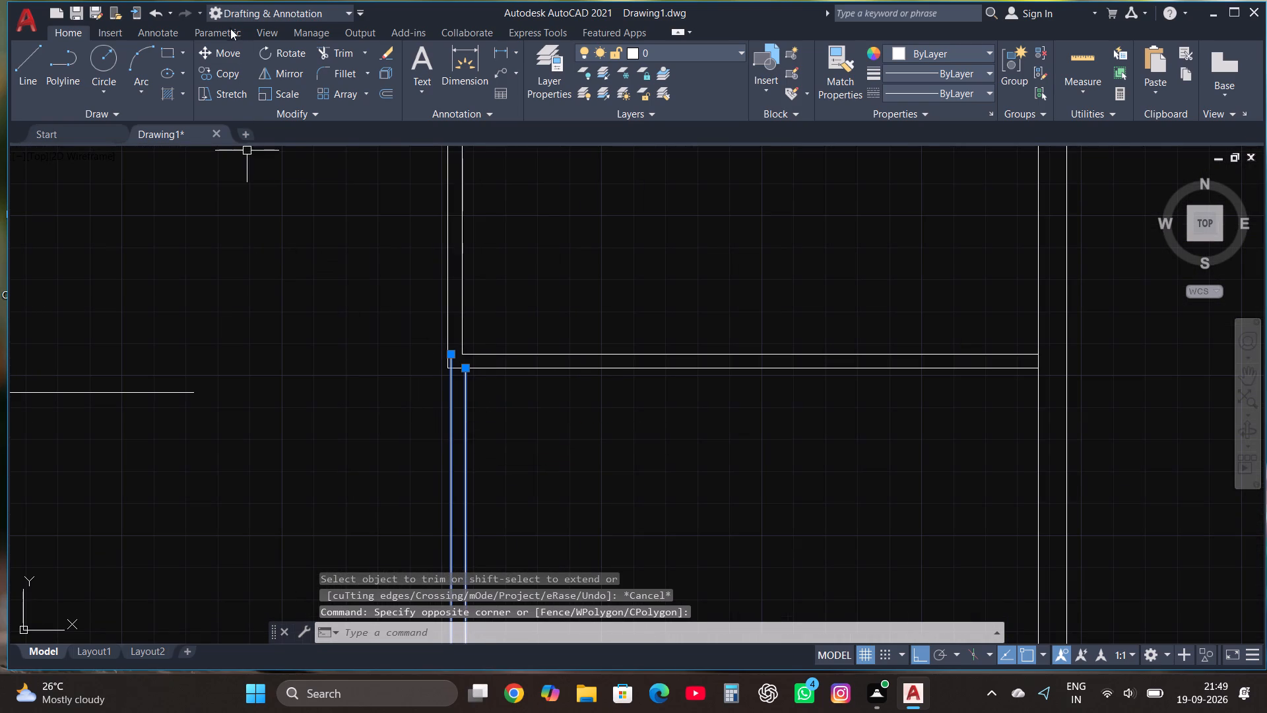
{"action": "left_click", "coordinate": [214, 46]}
{"action": "scroll", "coordinate": [510, 386], "scroll_direction": "up", "scroll_amount": 2}
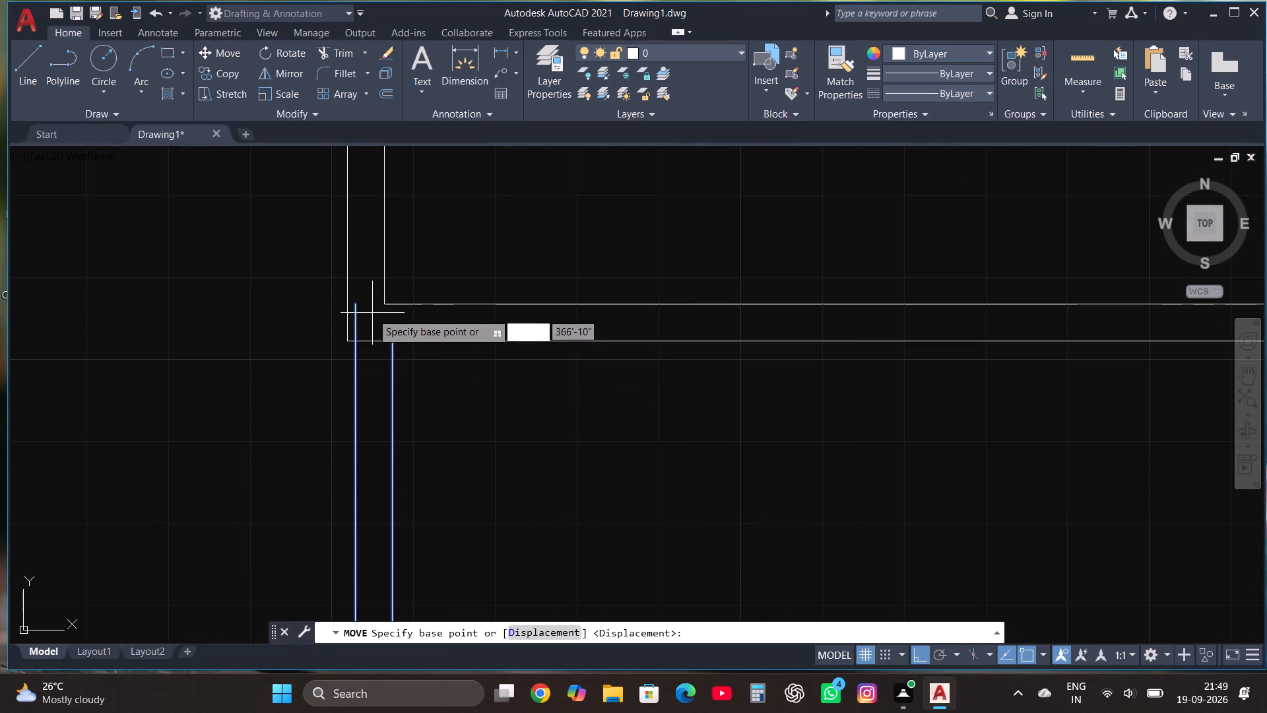
{"action": "left_click", "coordinate": [354, 308]}
{"action": "left_click", "coordinate": [348, 308]}
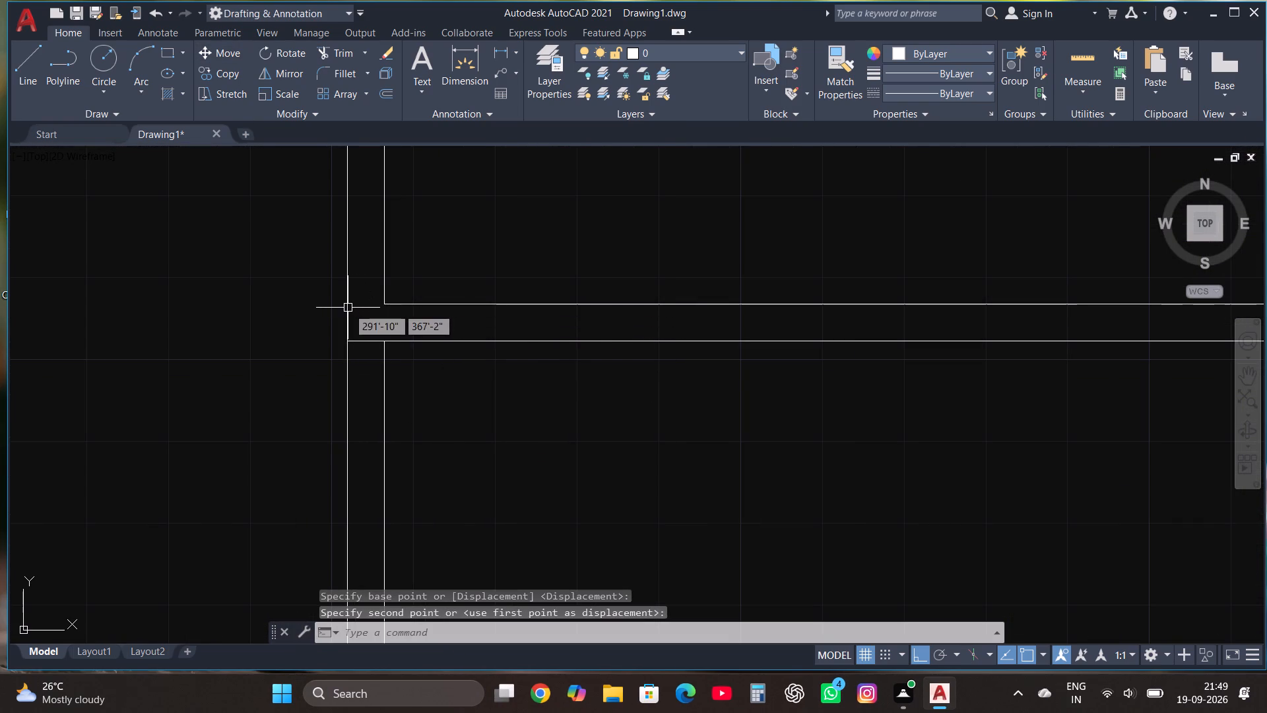
Measure the length of the right outer wall's inner face with the Dimension tool.
{"action": "scroll", "coordinate": [531, 257], "scroll_direction": "down", "scroll_amount": 4}
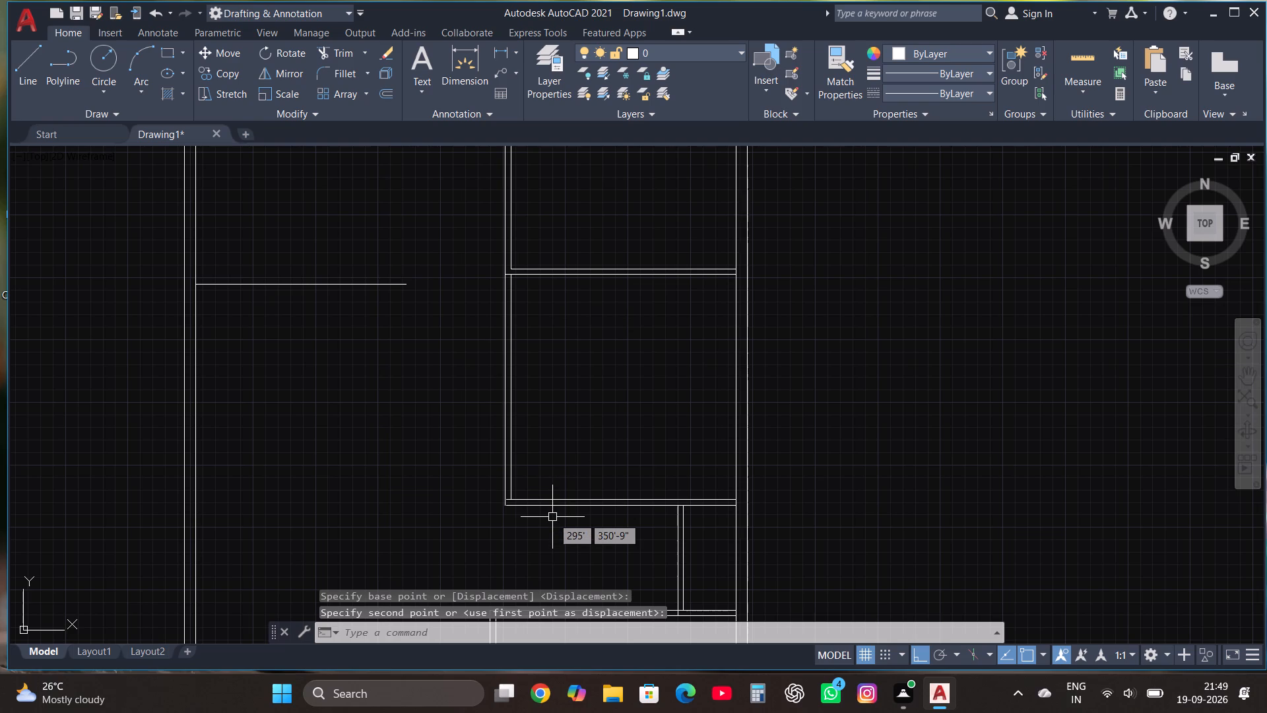
{"action": "scroll", "coordinate": [573, 411], "scroll_direction": "down", "scroll_amount": 1}
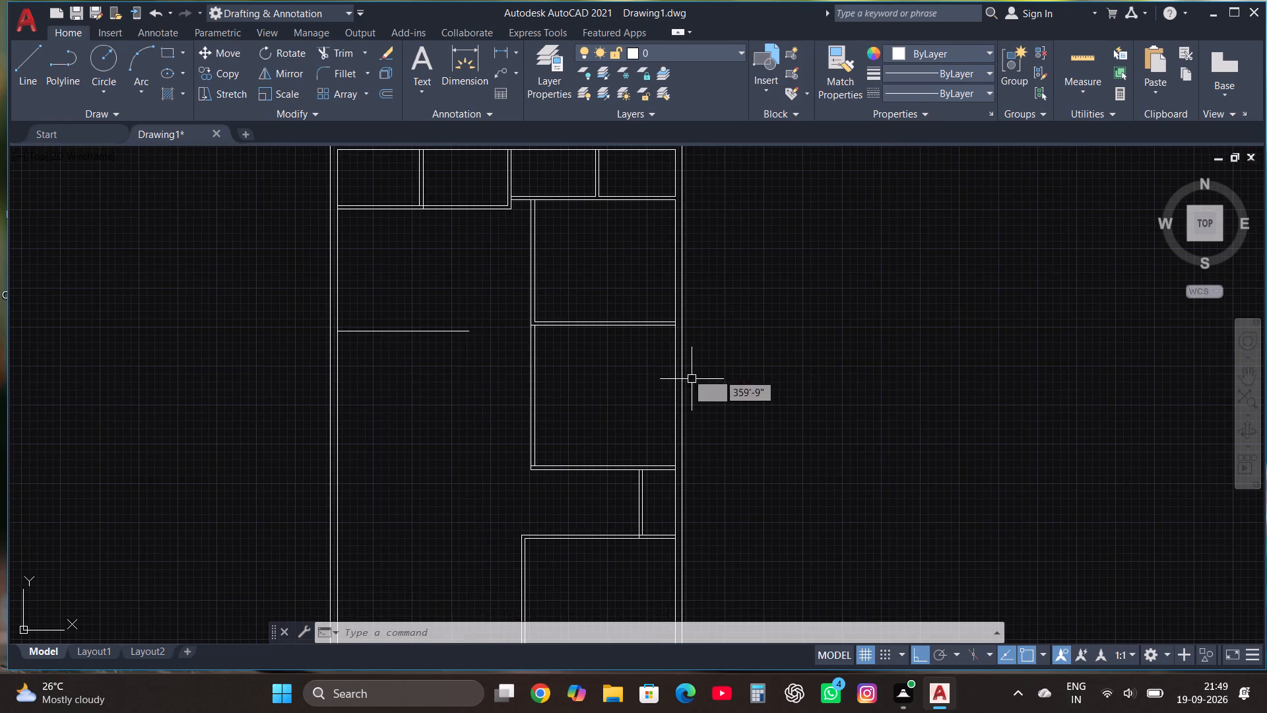
{"action": "scroll", "coordinate": [632, 339], "scroll_direction": "down", "scroll_amount": 1}
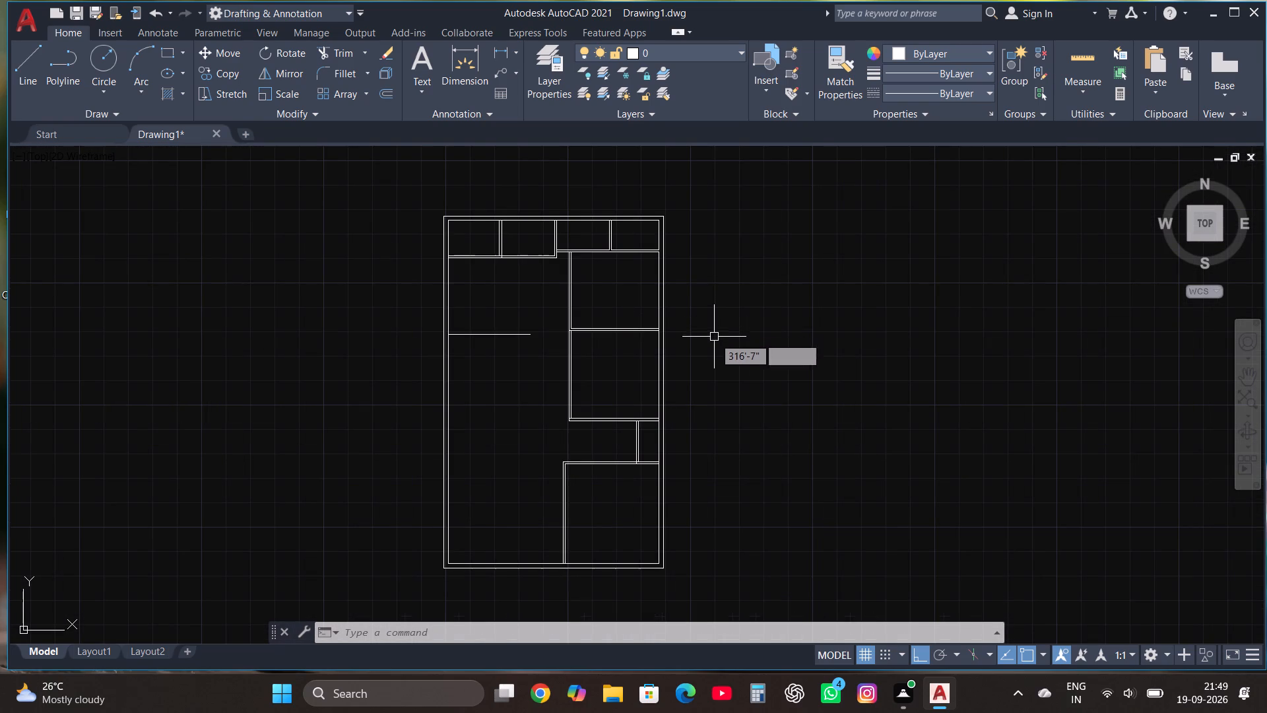
{"action": "left_click", "coordinate": [470, 52]}
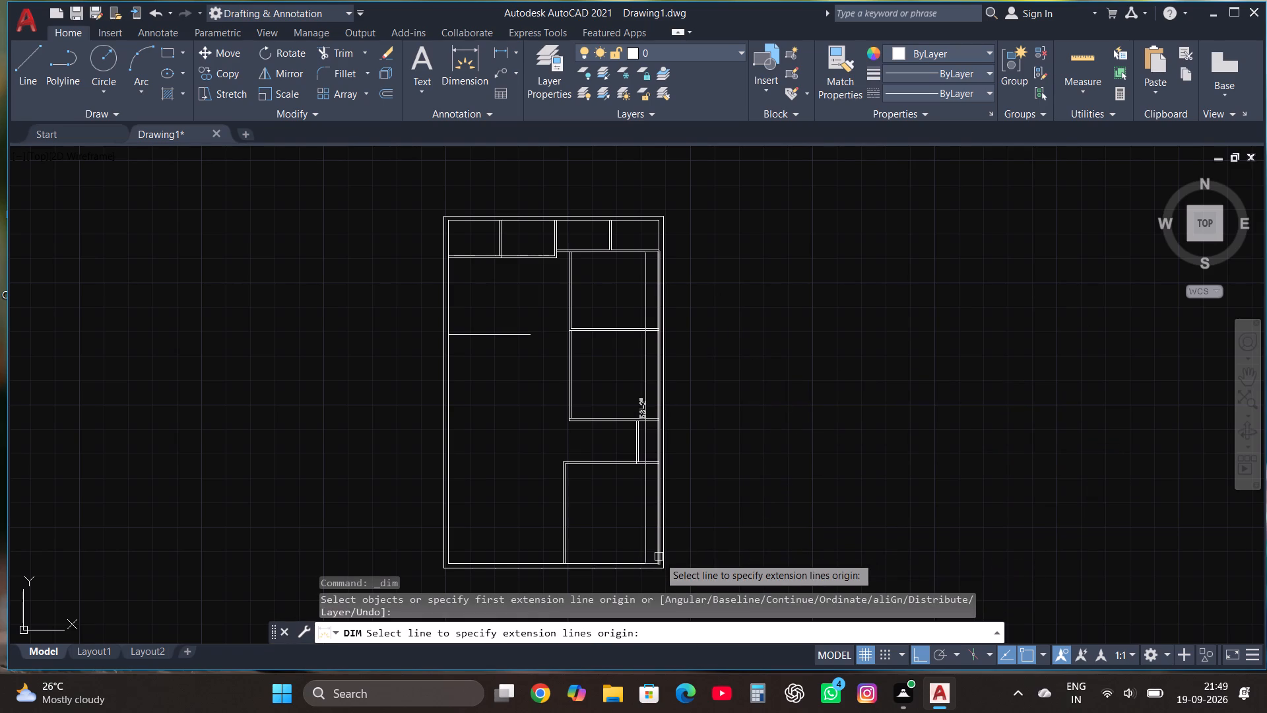
{"action": "key", "text": "Escape"}
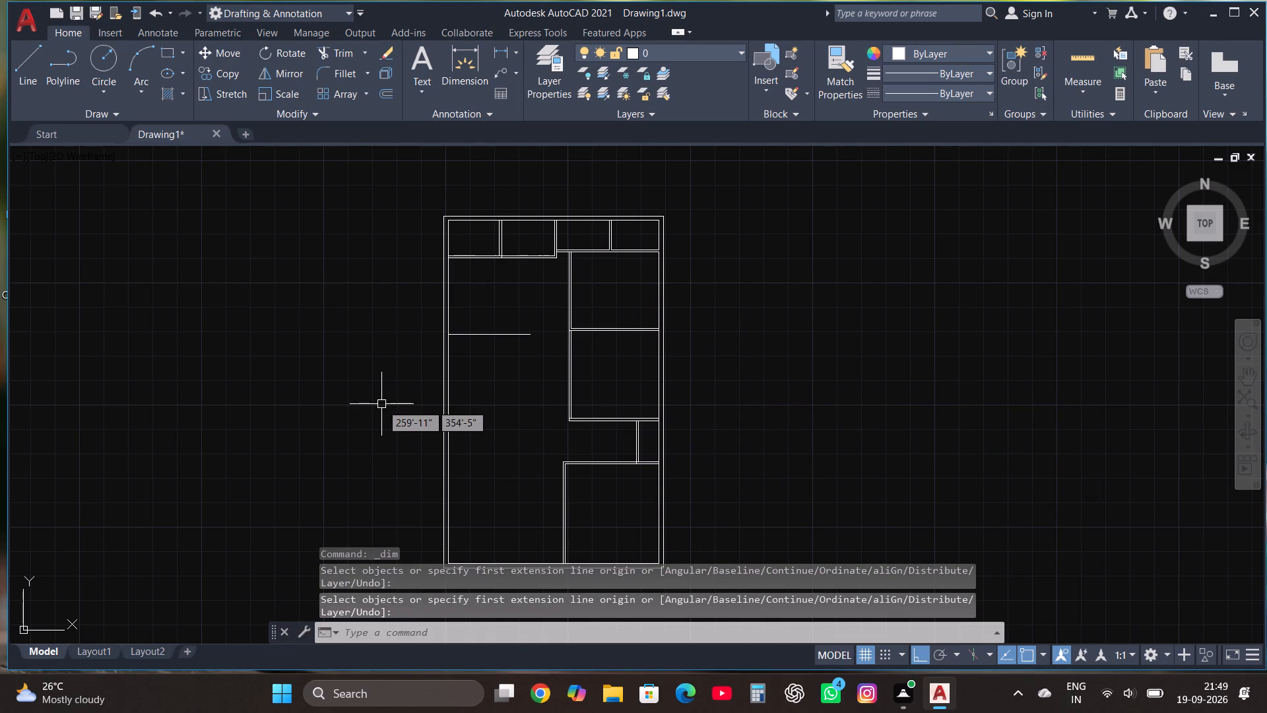
Draw a 15' line from the left wall's inner face over the existing horizontal line, with a 13' line up to the partition above.
{"action": "scroll", "coordinate": [385, 409], "scroll_direction": "down", "scroll_amount": 1}
{"action": "scroll", "coordinate": [451, 353], "scroll_direction": "up", "scroll_amount": 2}
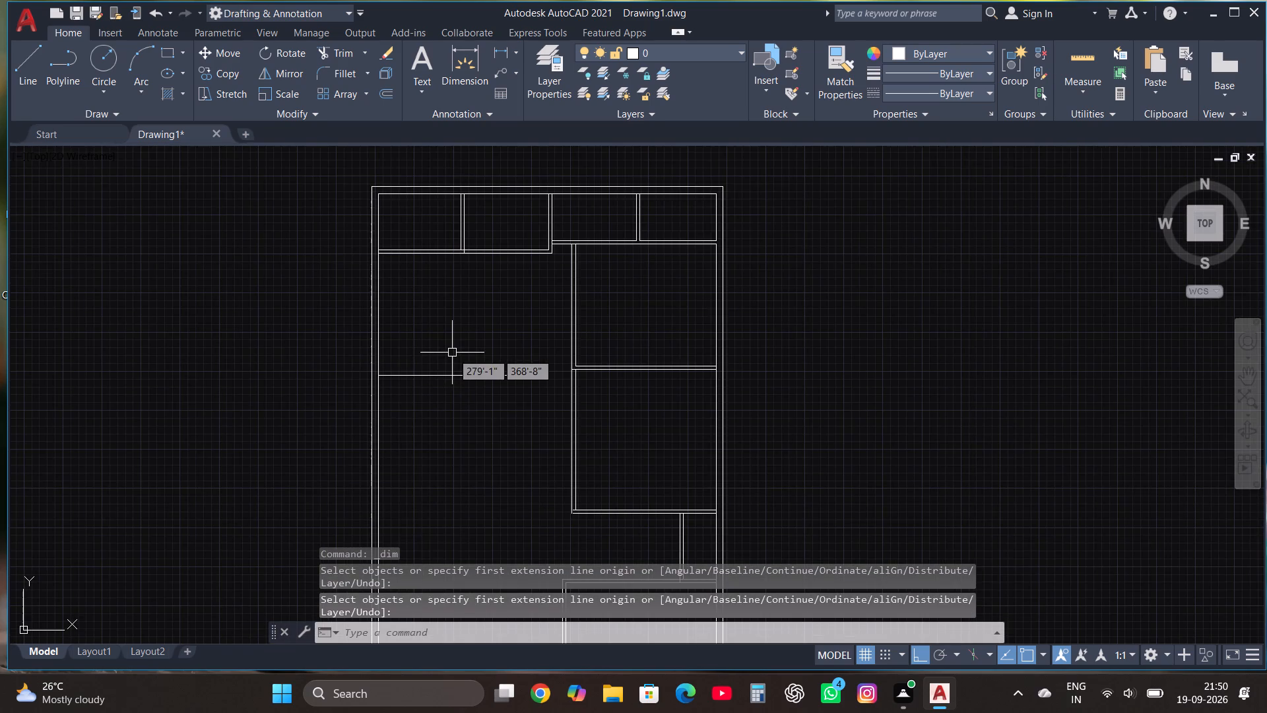
{"action": "left_click", "coordinate": [23, 56]}
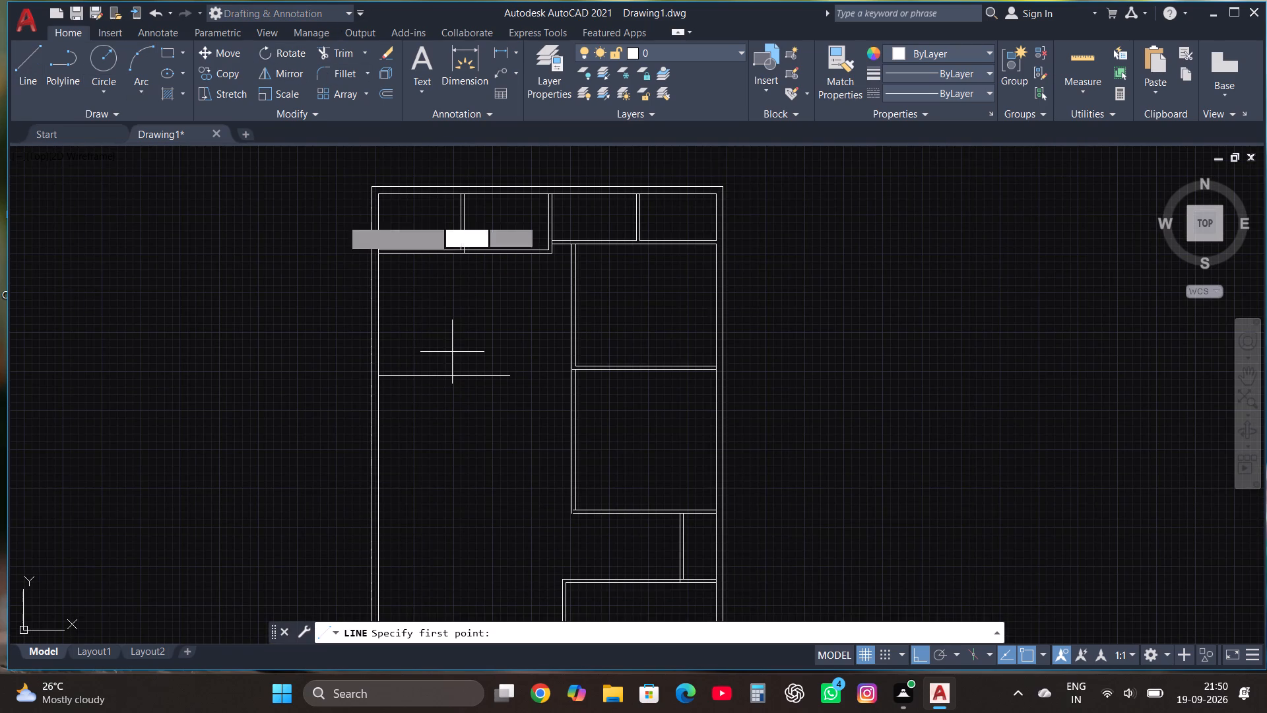
{"action": "scroll", "coordinate": [442, 236], "scroll_direction": "up", "scroll_amount": 3}
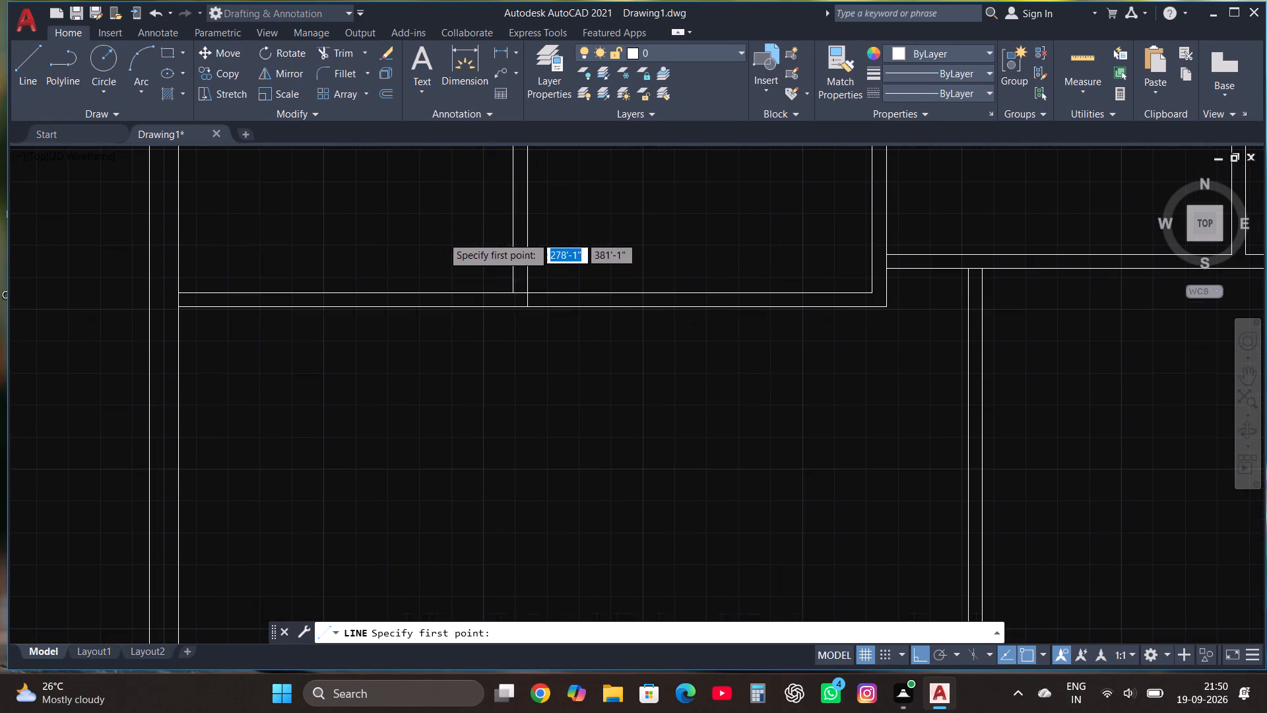
{"action": "scroll", "coordinate": [308, 291], "scroll_direction": "down", "scroll_amount": 1}
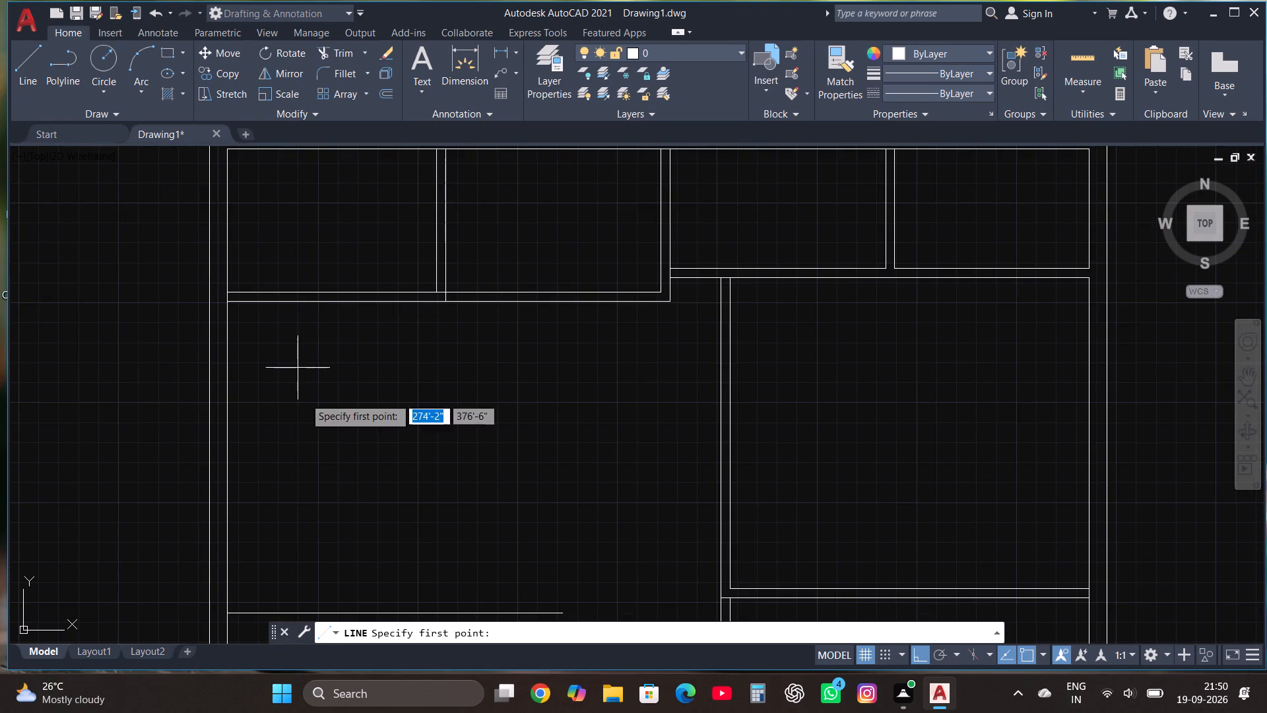
{"action": "scroll", "coordinate": [286, 515], "scroll_direction": "down", "scroll_amount": 2}
{"action": "scroll", "coordinate": [275, 545], "scroll_direction": "up", "scroll_amount": 3}
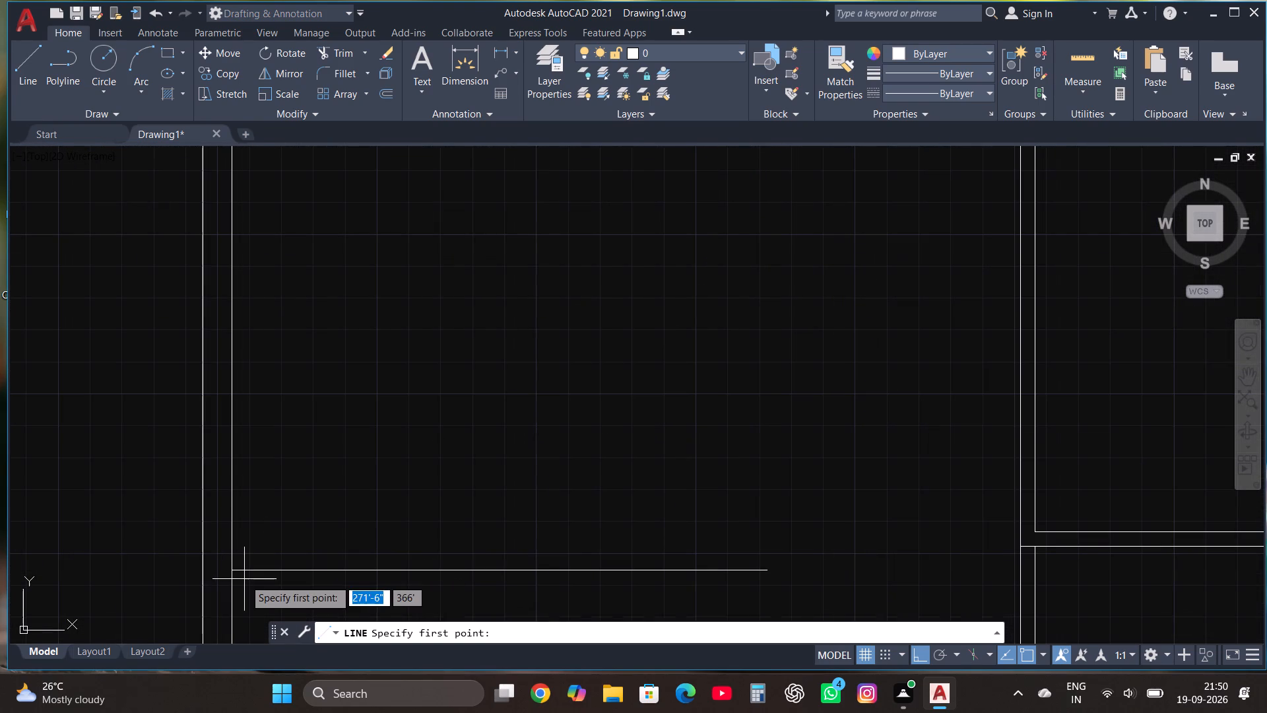
{"action": "left_click", "coordinate": [232, 570]}
{"action": "scroll", "coordinate": [455, 527], "scroll_direction": "down", "scroll_amount": 4}
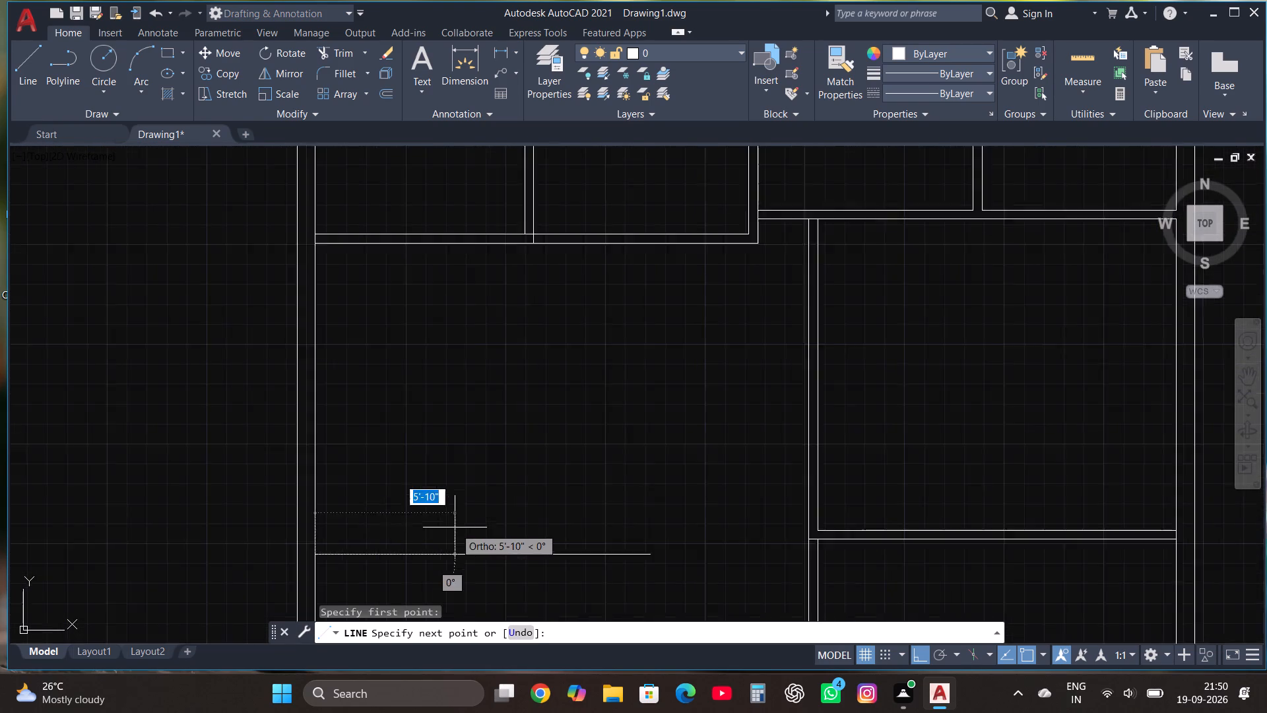
{"action": "scroll", "coordinate": [515, 528], "scroll_direction": "up", "scroll_amount": 3}
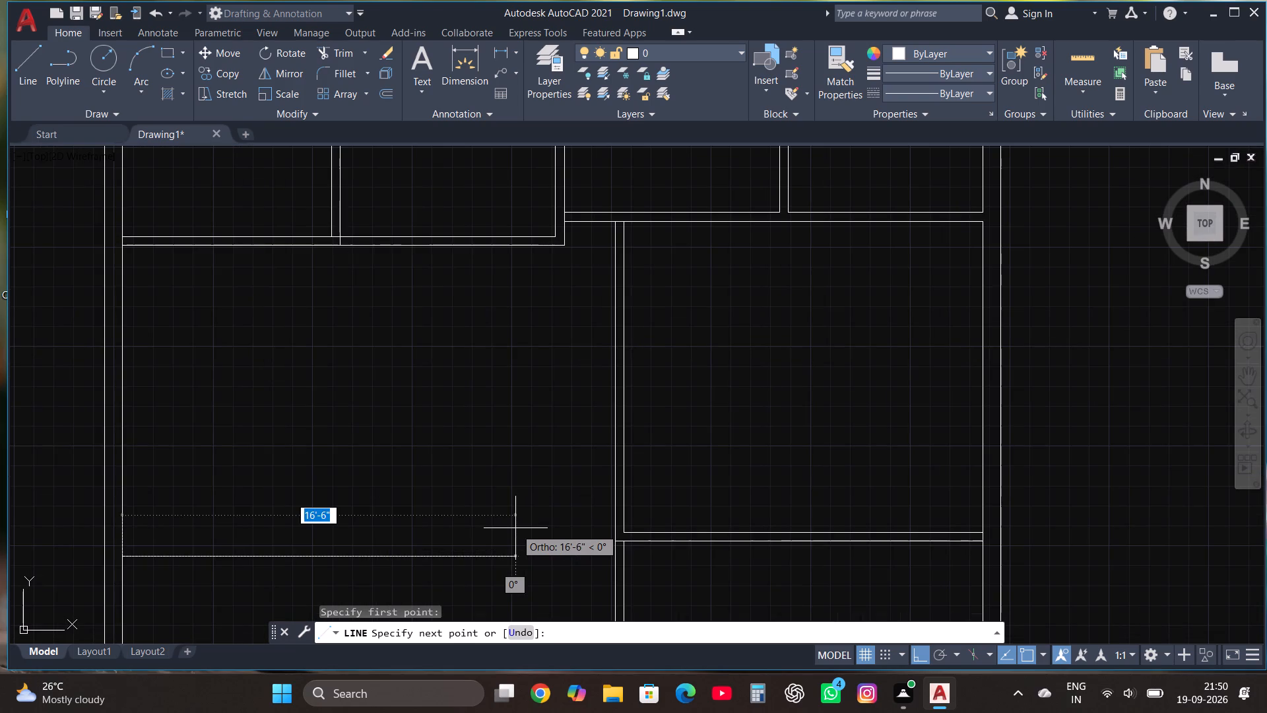
{"action": "type", "text": "15'"}
{"action": "key", "text": "Return"}
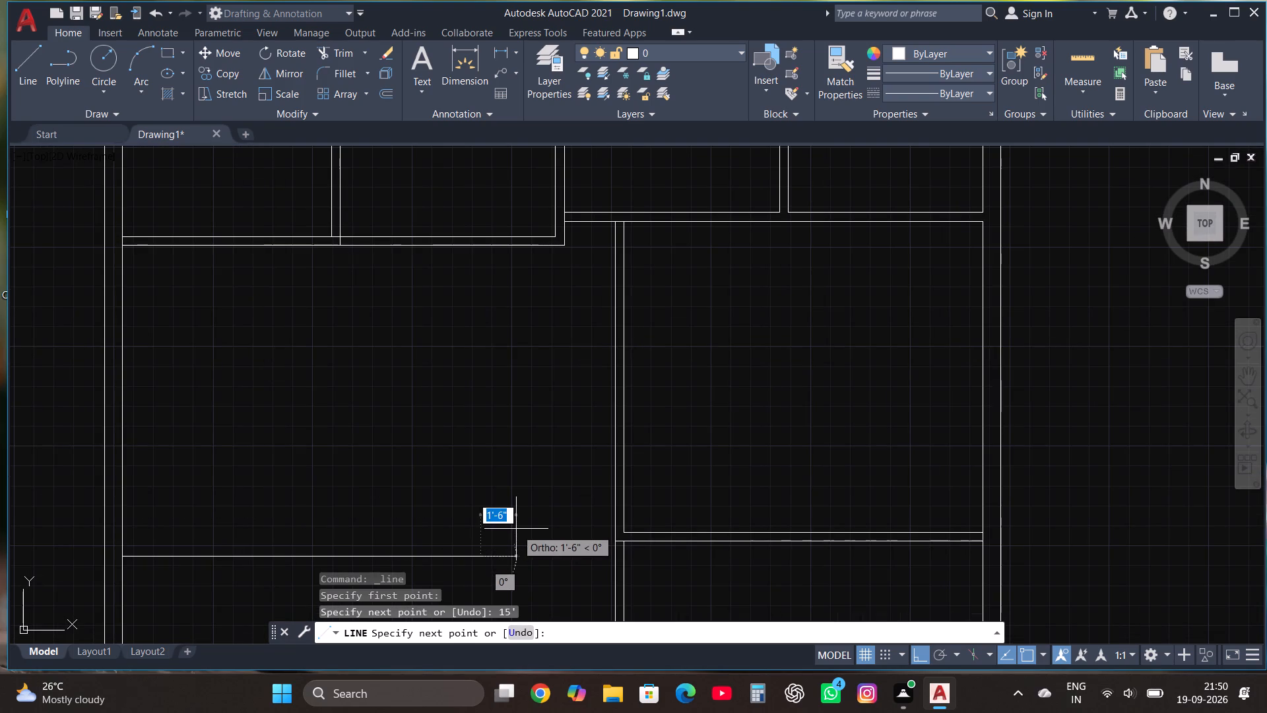
{"action": "type", "text": "13'"}
{"action": "key", "text": "Return"}
{"action": "key", "text": "Escape"}
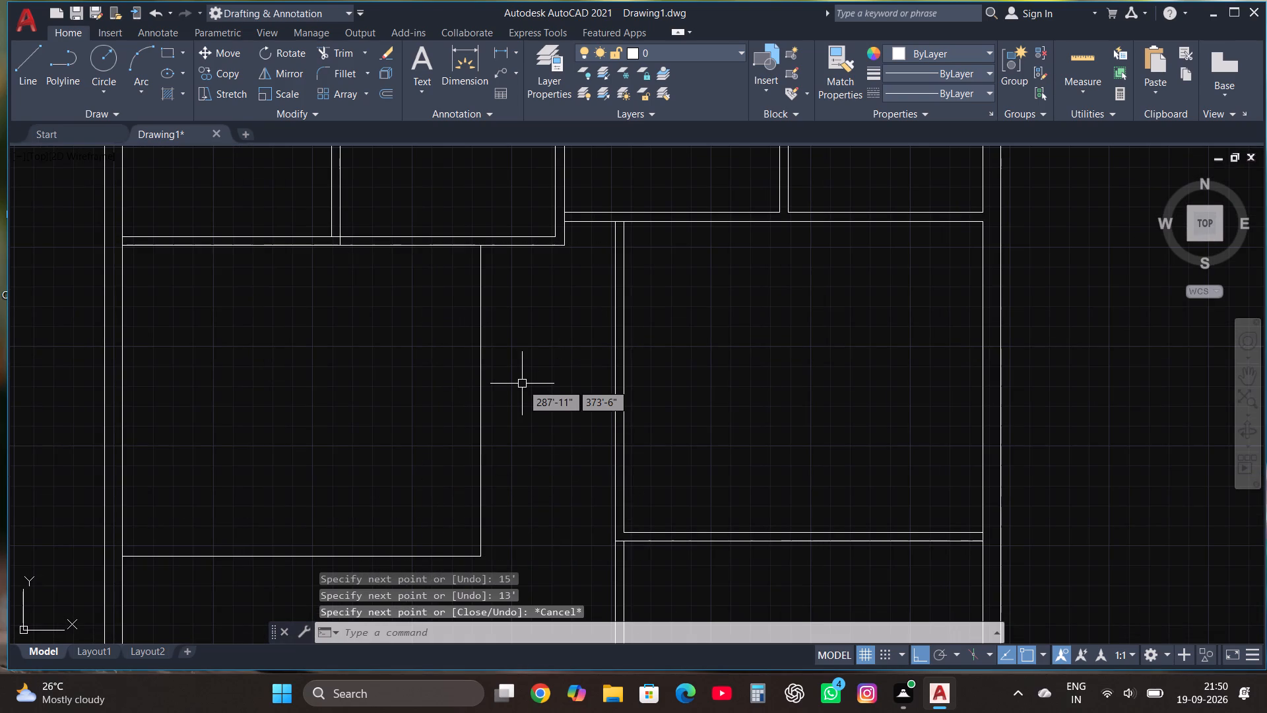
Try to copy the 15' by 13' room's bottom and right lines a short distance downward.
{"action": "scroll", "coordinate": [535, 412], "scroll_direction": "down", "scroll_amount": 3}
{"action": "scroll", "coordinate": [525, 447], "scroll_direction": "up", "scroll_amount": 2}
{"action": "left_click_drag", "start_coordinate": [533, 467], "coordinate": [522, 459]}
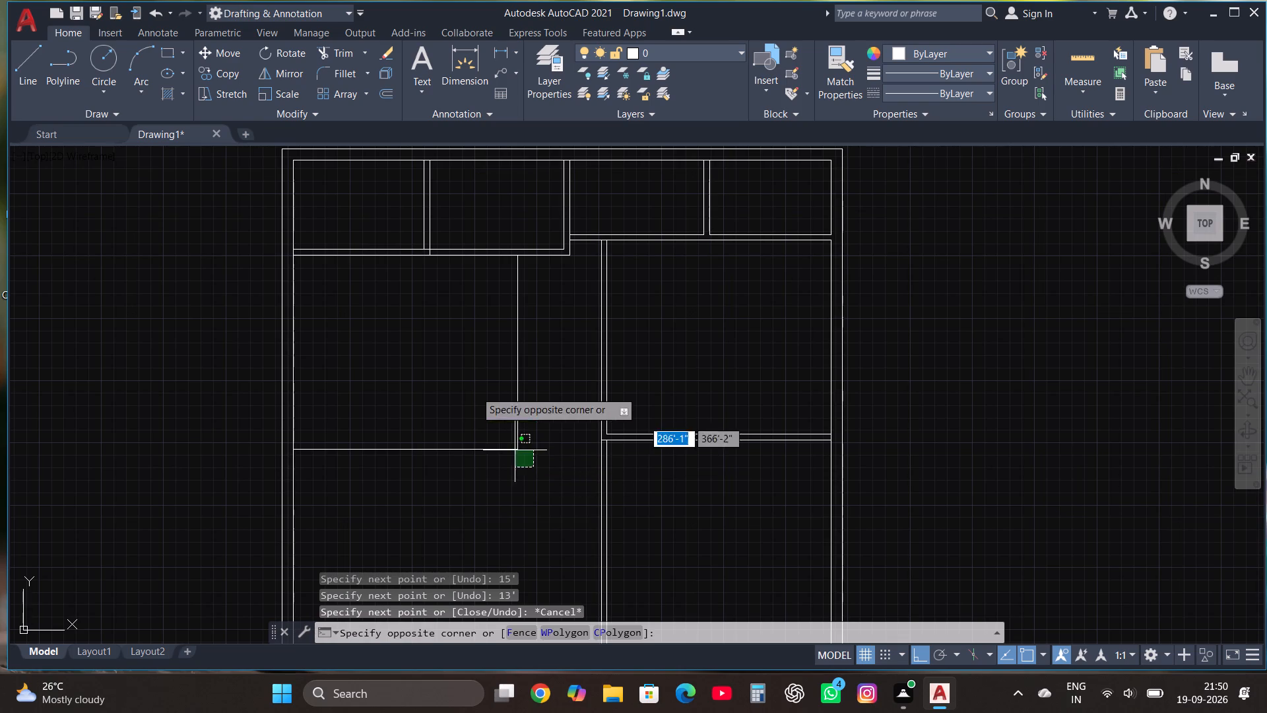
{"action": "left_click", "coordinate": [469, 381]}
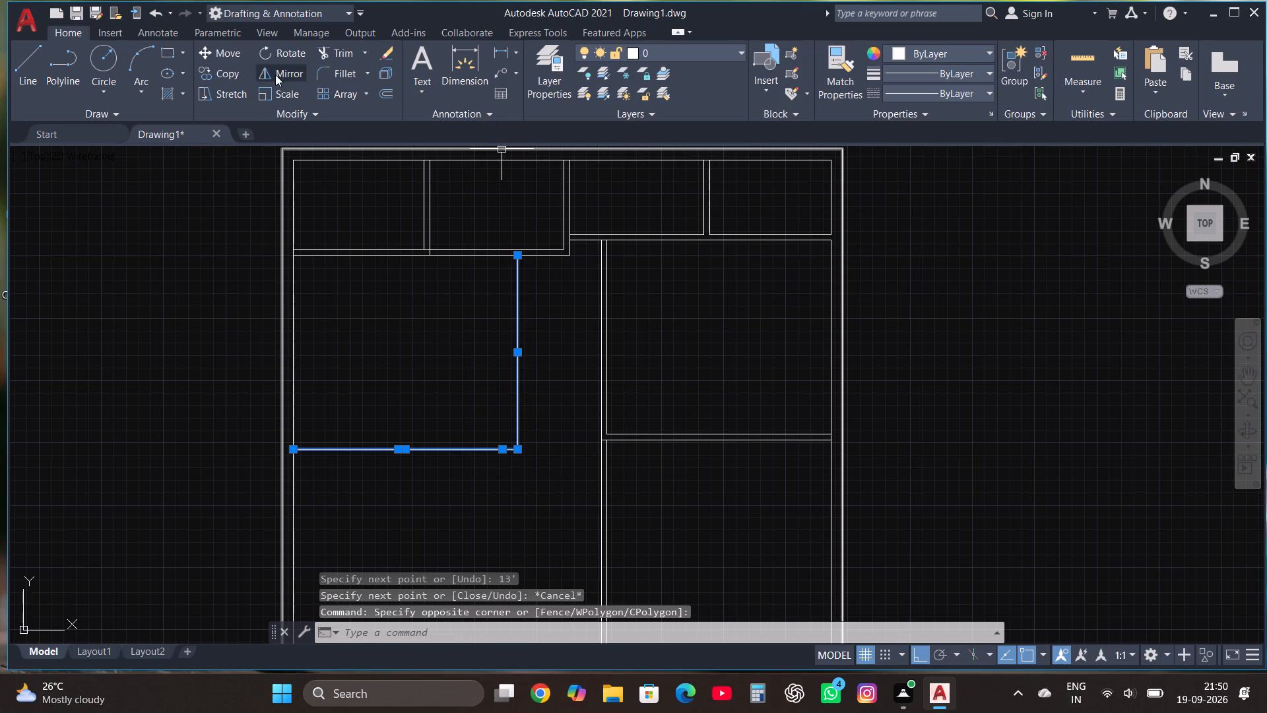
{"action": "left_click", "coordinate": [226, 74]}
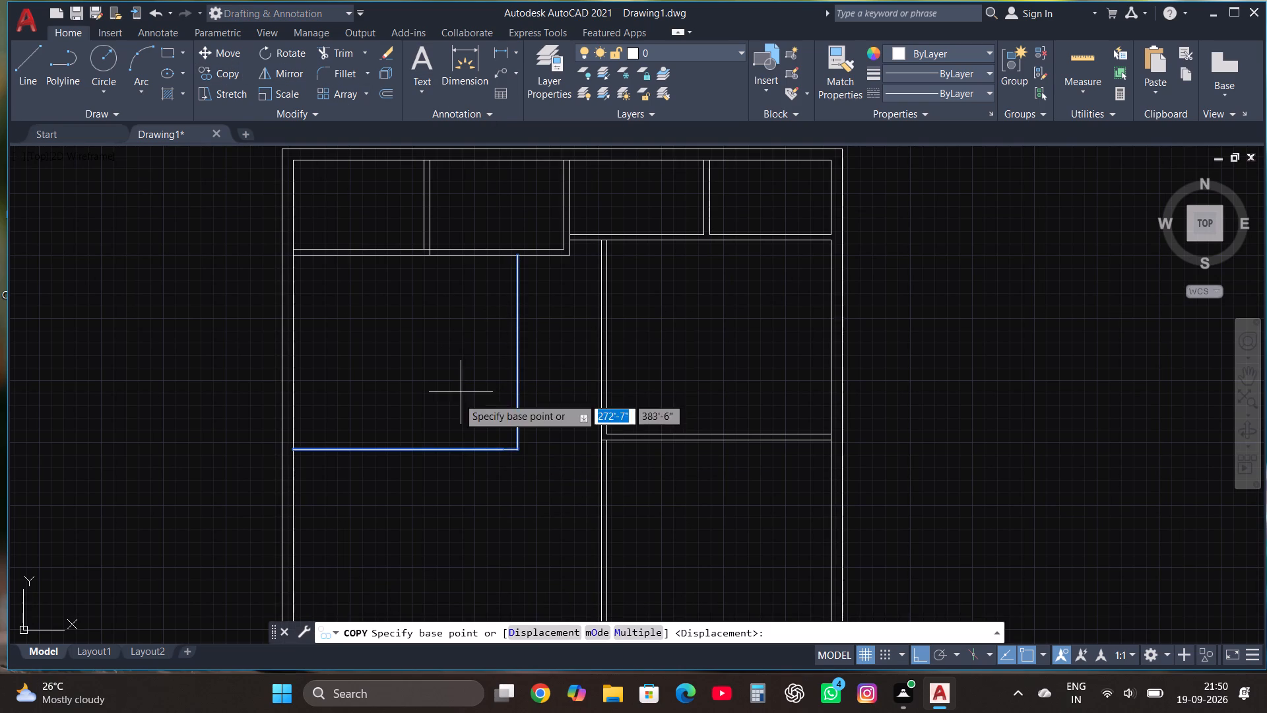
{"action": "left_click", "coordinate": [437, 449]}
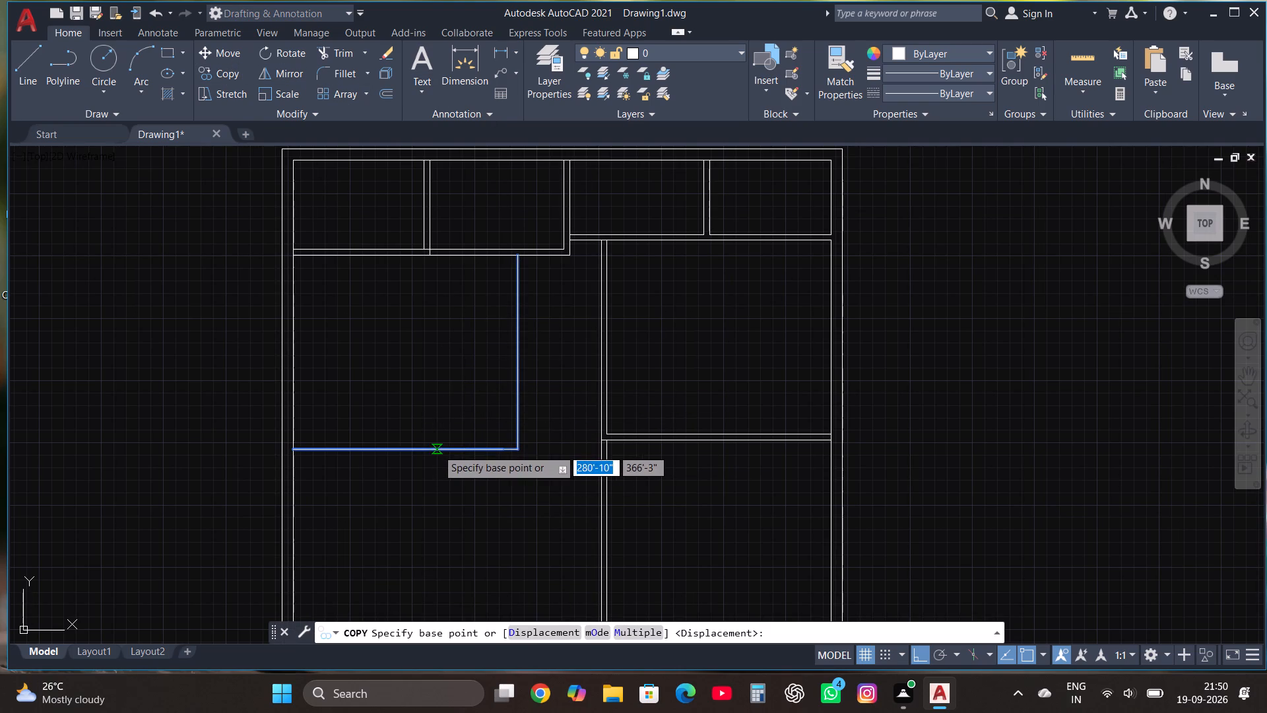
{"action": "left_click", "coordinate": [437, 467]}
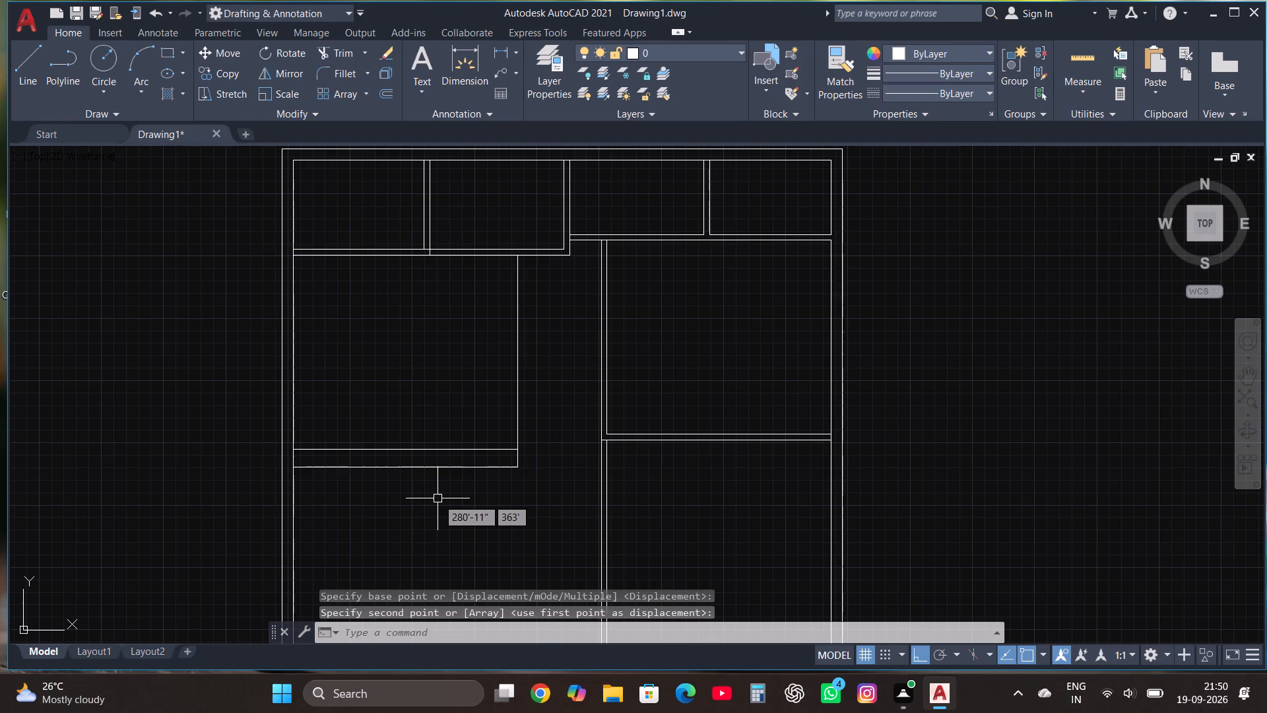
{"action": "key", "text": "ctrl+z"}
Offset the 15' by 13' room's bottom line downward and its right line outward by 4.5" each.
{"action": "left_click_drag", "start_coordinate": [450, 483], "coordinate": [441, 469]}
{"action": "left_click", "coordinate": [401, 422]}
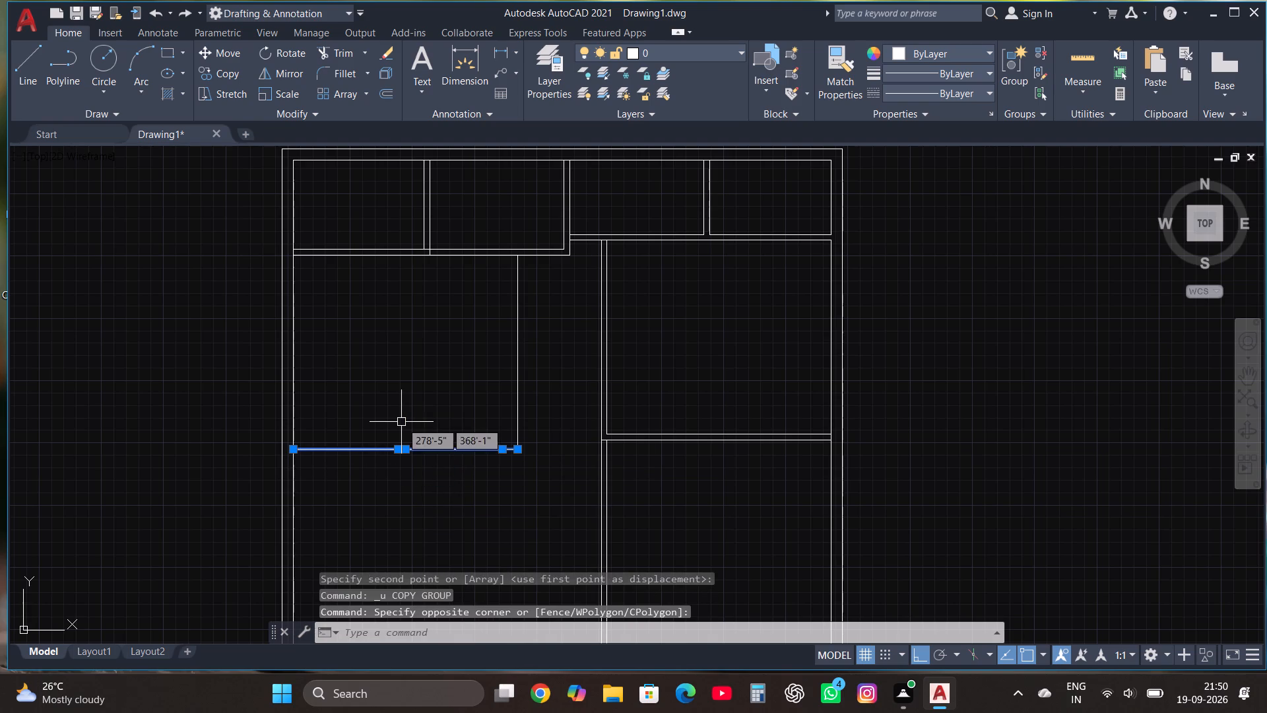
{"action": "left_click", "coordinate": [391, 90]}
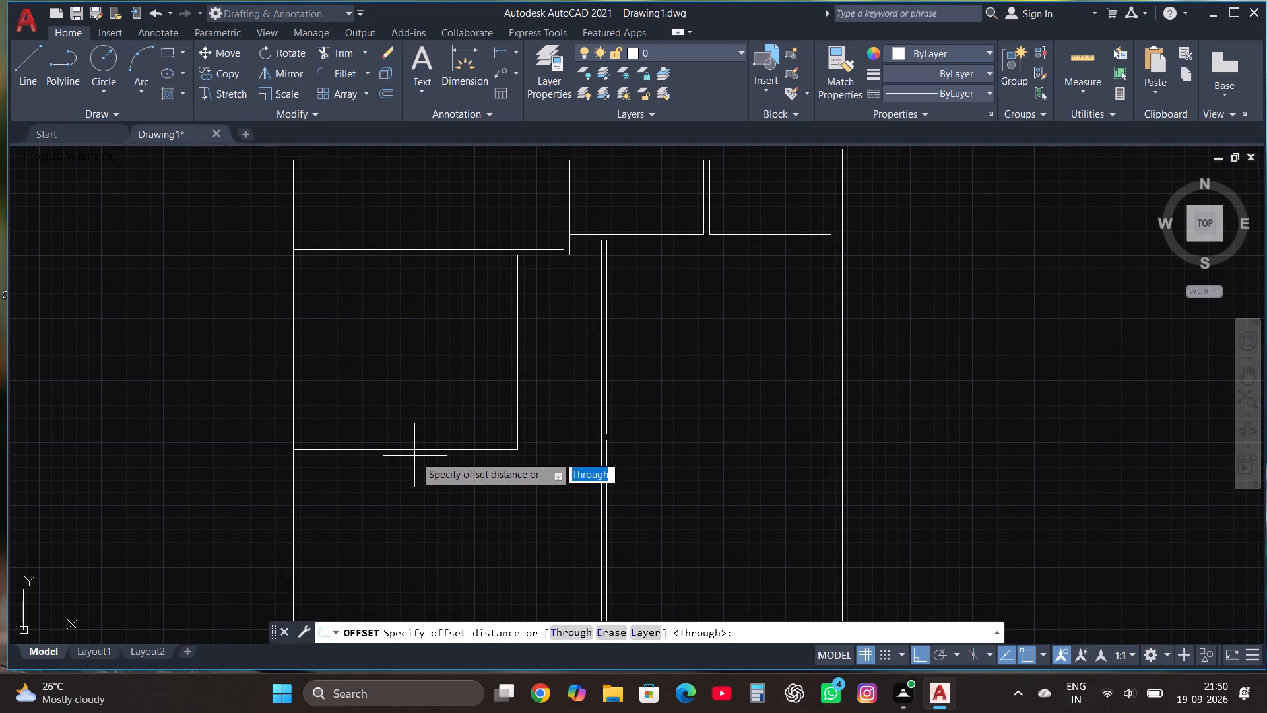
{"action": "left_click", "coordinate": [413, 450]}
{"action": "left_click", "coordinate": [414, 470]}
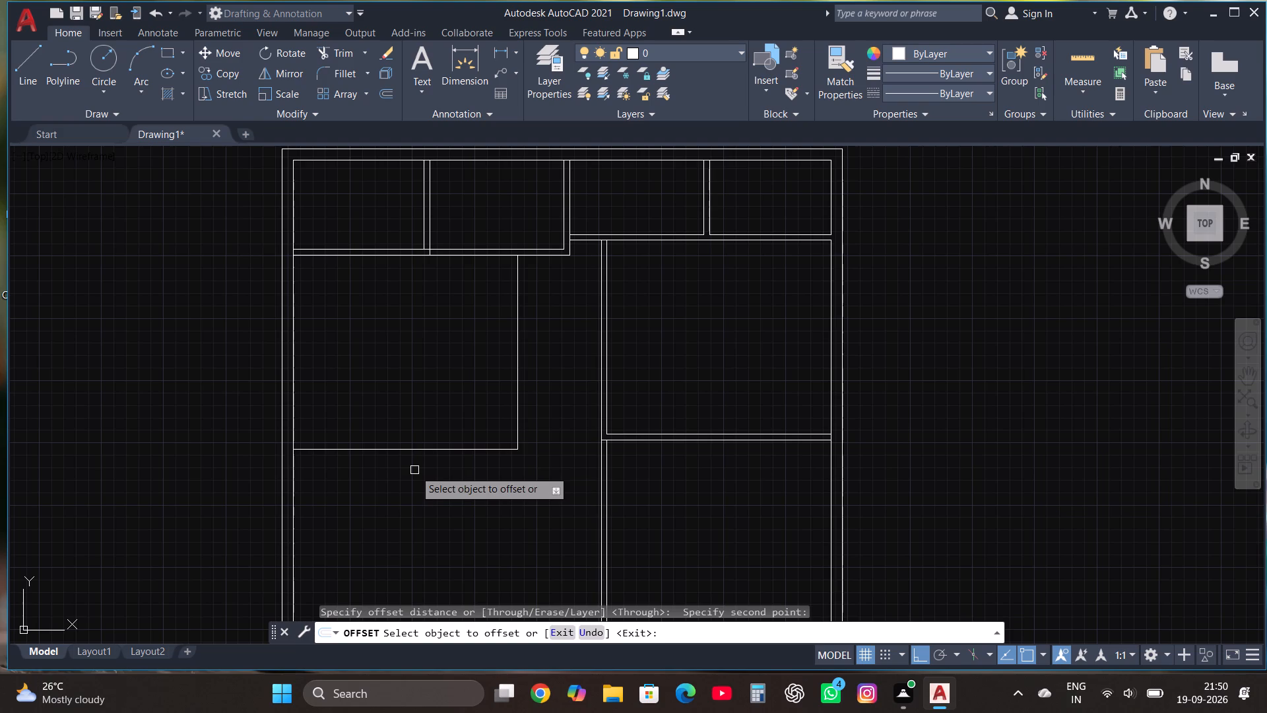
{"action": "left_click", "coordinate": [420, 447]}
{"action": "type", "text": "4.5\""}
{"action": "key", "text": "Return"}
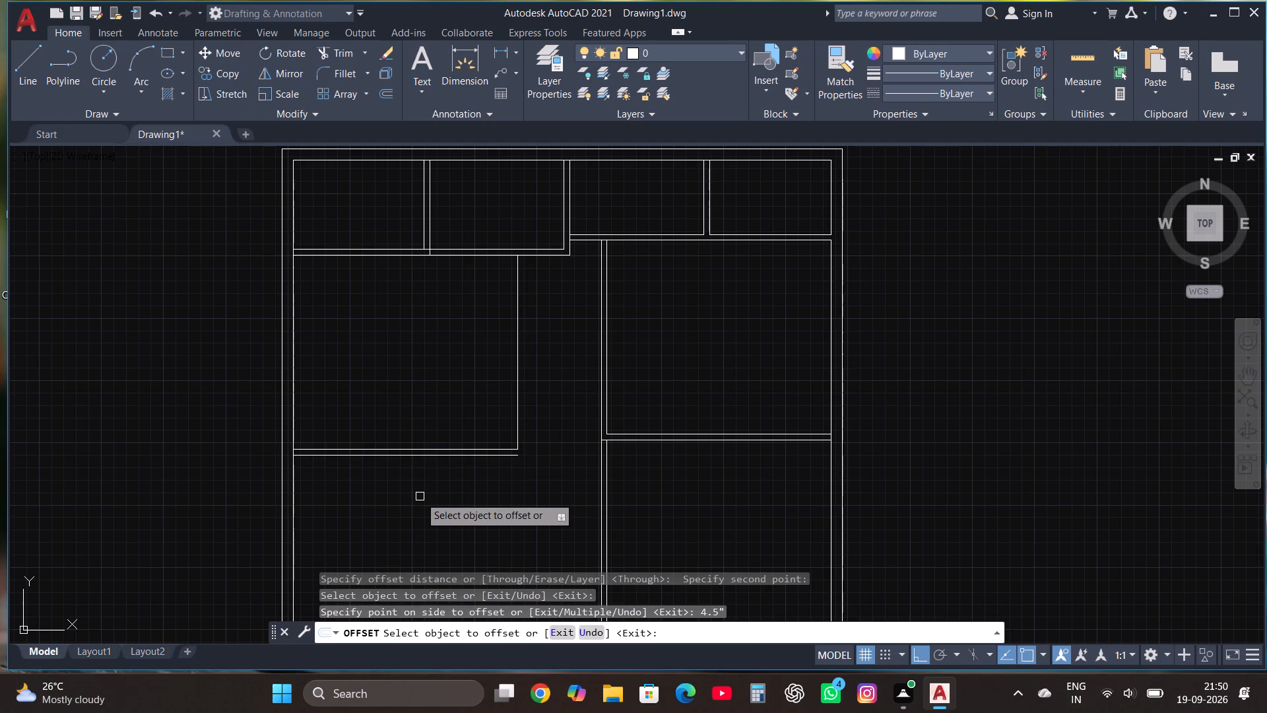
{"action": "left_click", "coordinate": [517, 384]}
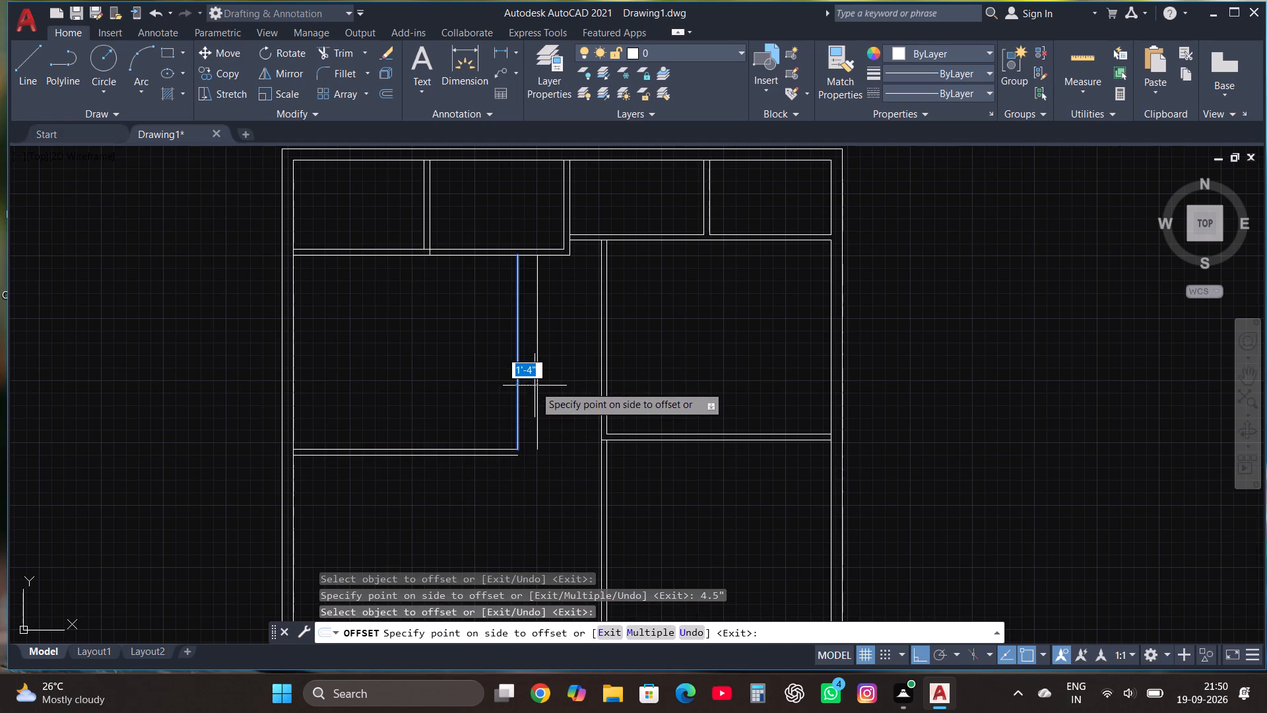
{"action": "type", "text": "4.5\""}
{"action": "key", "text": "Return"}
{"action": "key", "text": "Escape"}
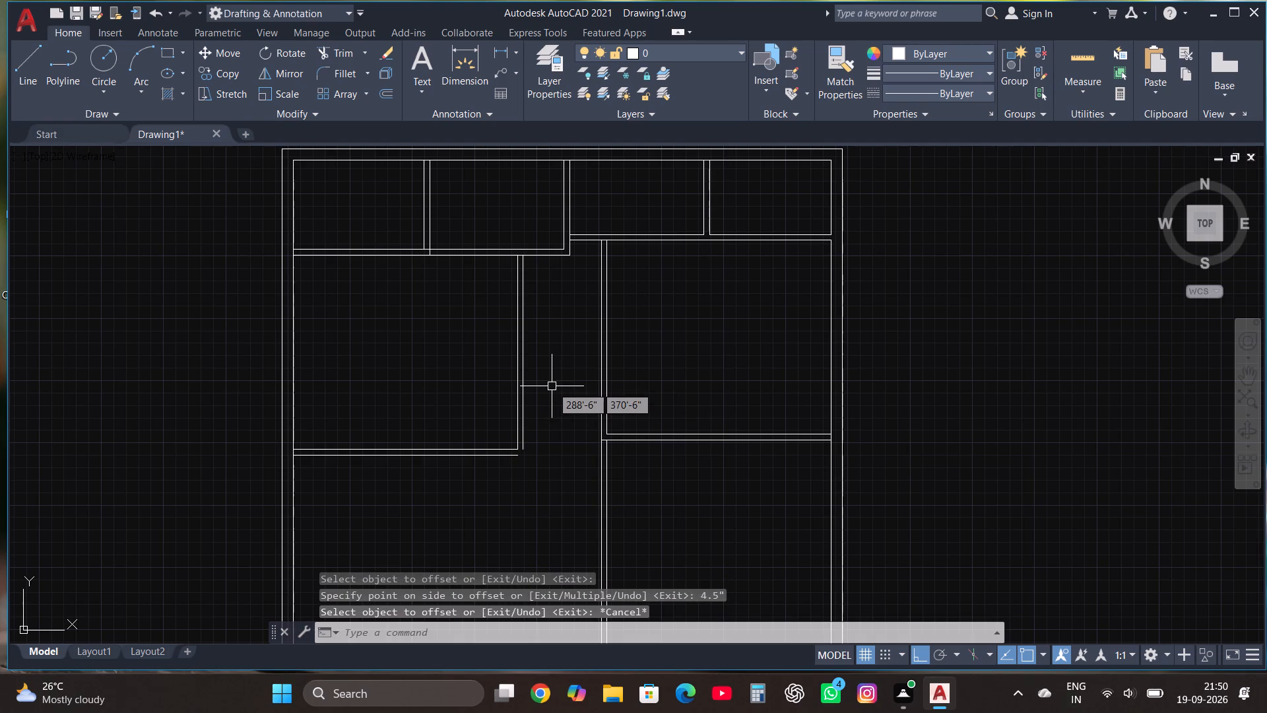
Fillet the two offset outer lines so they meet at the room's lower-right corner.
{"action": "left_click", "coordinate": [383, 90]}
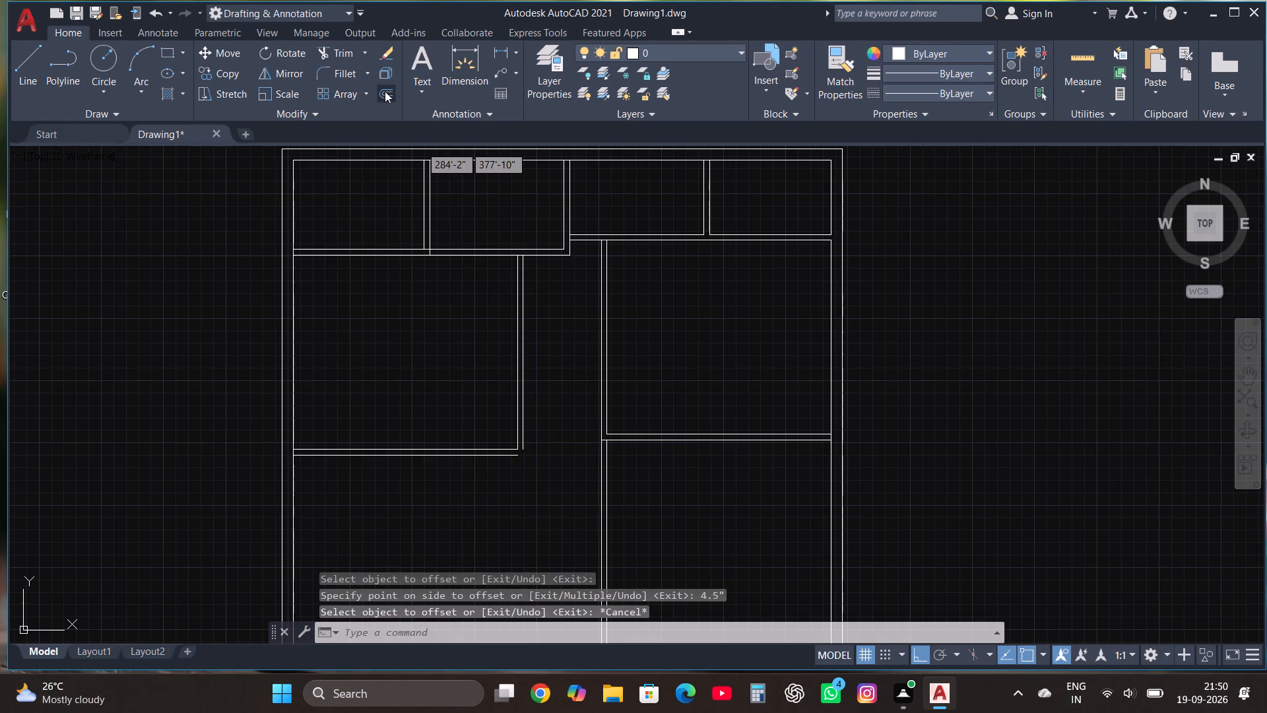
{"action": "left_click", "coordinate": [332, 79]}
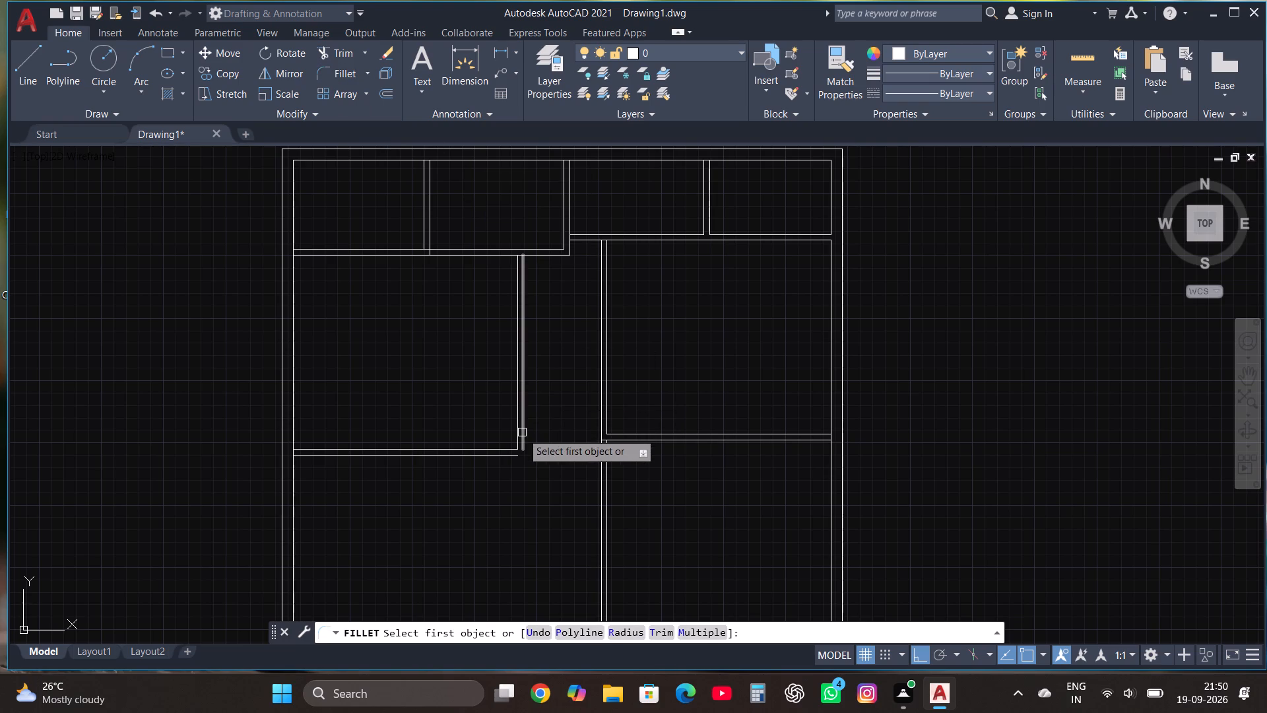
{"action": "left_click", "coordinate": [522, 432]}
{"action": "scroll", "coordinate": [513, 463], "scroll_direction": "up", "scroll_amount": 3}
{"action": "left_click", "coordinate": [509, 436]}
Draw a room below the 15' by 13' room against the left wall, with lines 9'6" down, 6' across and 9'6" up.
{"action": "scroll", "coordinate": [510, 458], "scroll_direction": "down", "scroll_amount": 1}
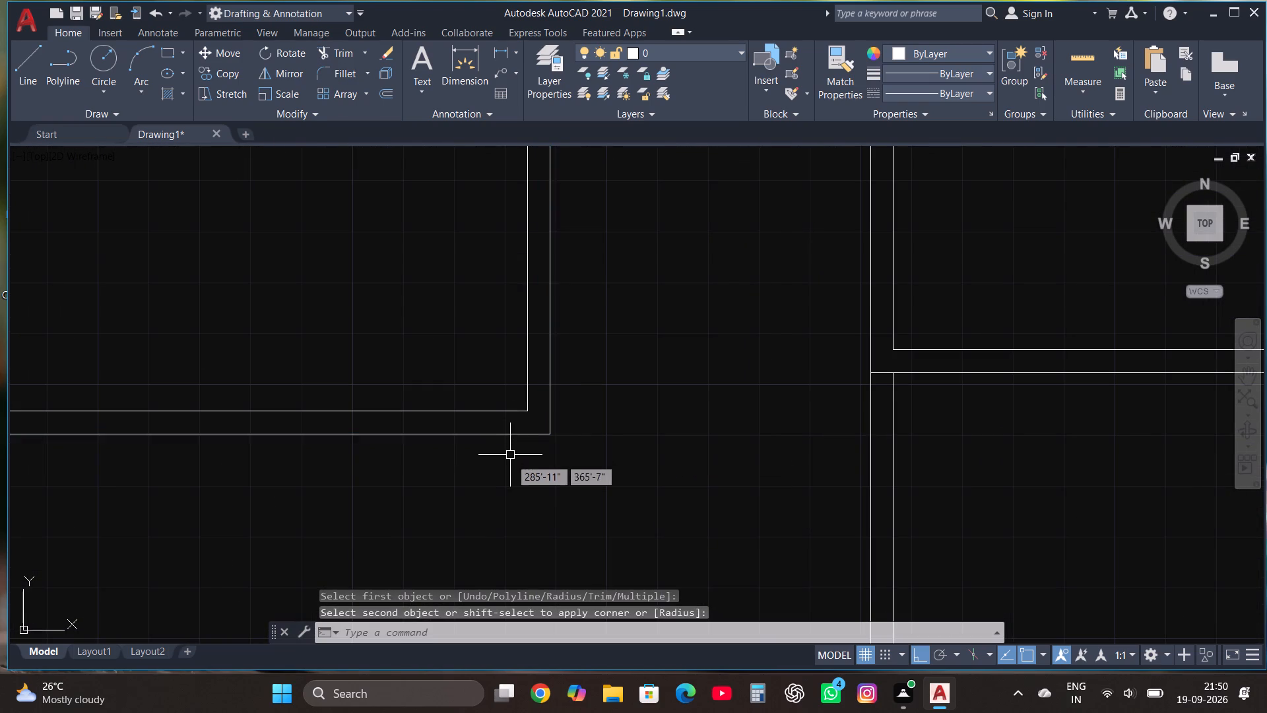
{"action": "scroll", "coordinate": [510, 459], "scroll_direction": "down", "scroll_amount": 2}
{"action": "scroll", "coordinate": [577, 438], "scroll_direction": "down", "scroll_amount": 2}
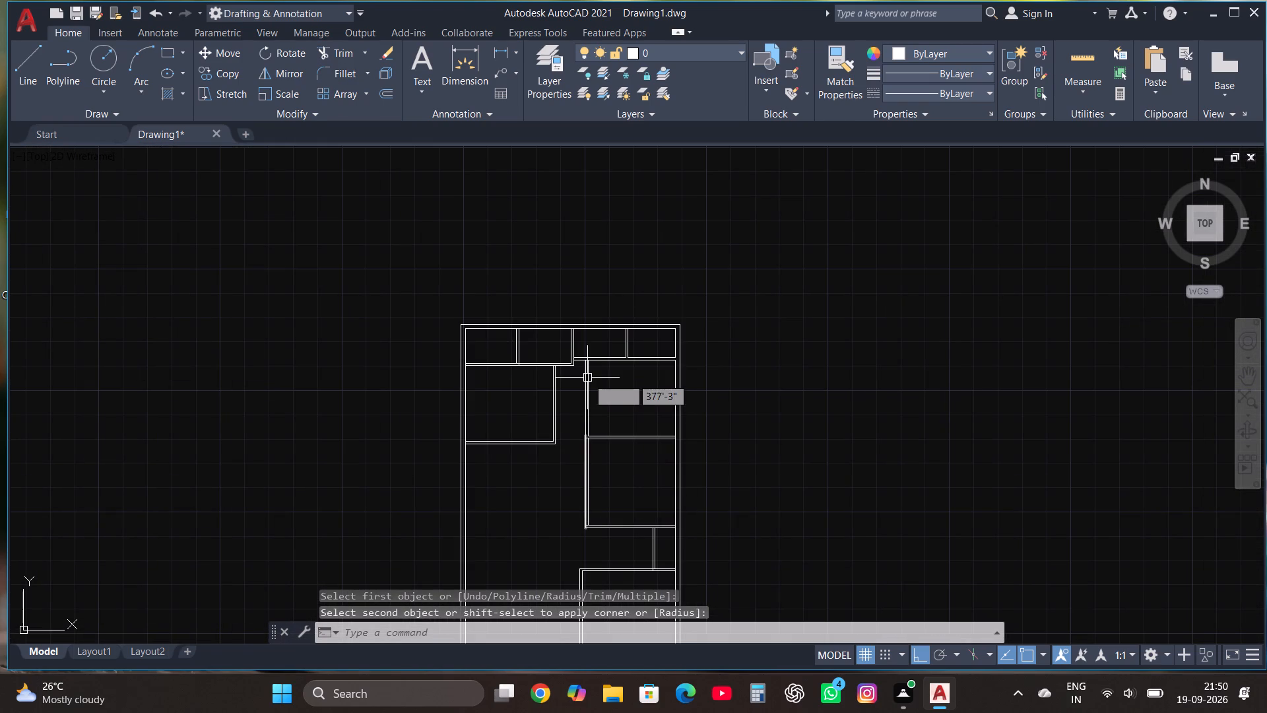
{"action": "scroll", "coordinate": [587, 378], "scroll_direction": "down", "scroll_amount": 1}
{"action": "scroll", "coordinate": [579, 430], "scroll_direction": "up", "scroll_amount": 2}
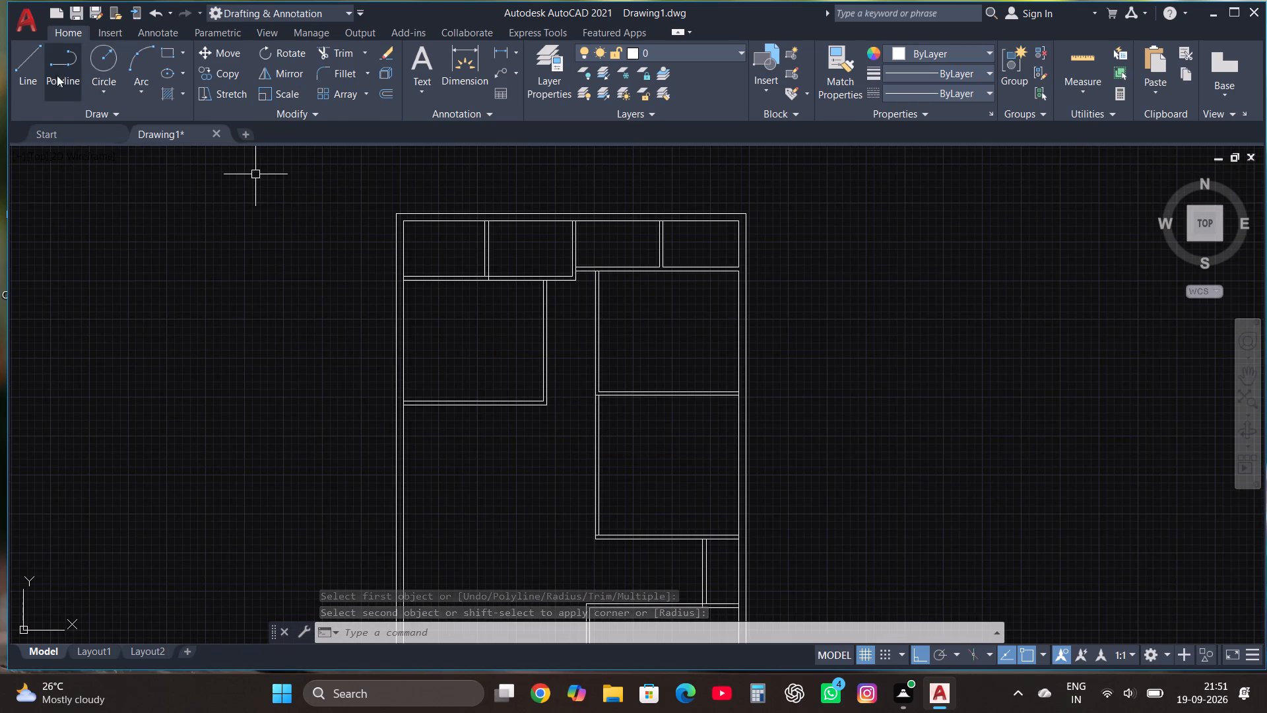
{"action": "left_click", "coordinate": [32, 55]}
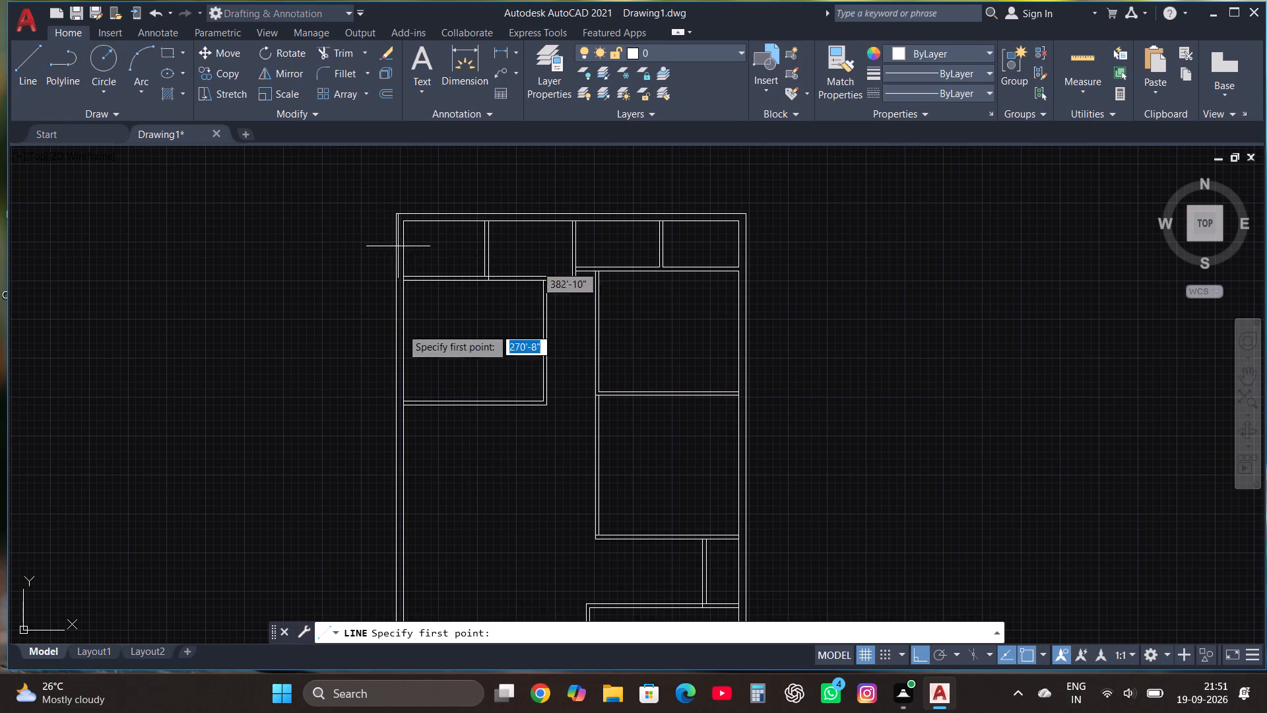
{"action": "scroll", "coordinate": [445, 442], "scroll_direction": "up", "scroll_amount": 2}
{"action": "left_click", "coordinate": [332, 349]}
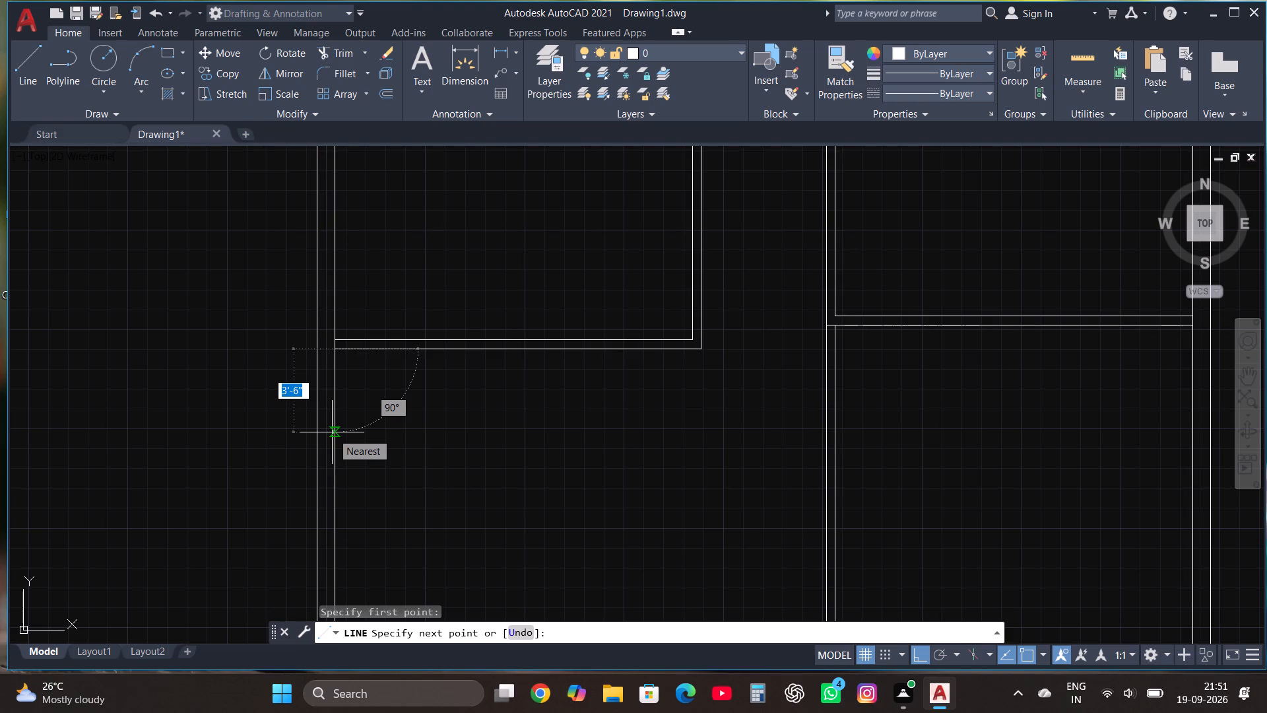
{"action": "type", "text": "9'"}
{"action": "type", "text": "6\""}
{"action": "key", "text": "Return"}
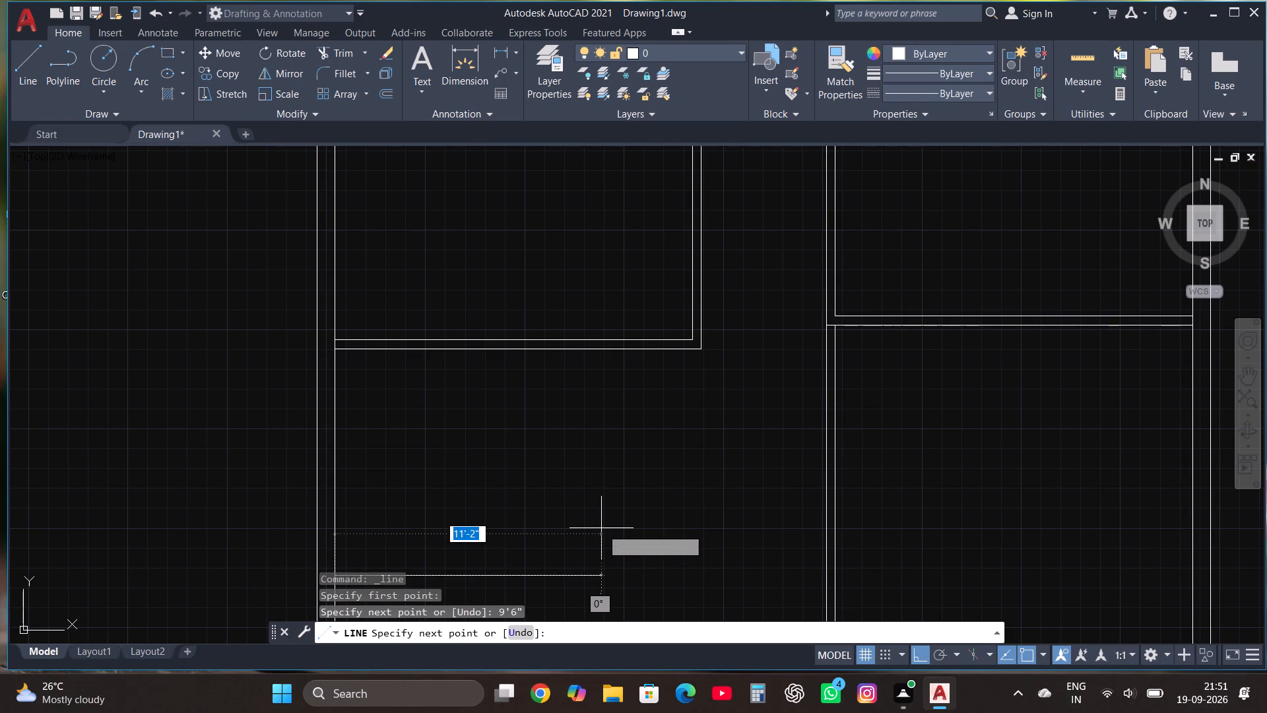
{"action": "type", "text": "6'"}
{"action": "key", "text": "Return"}
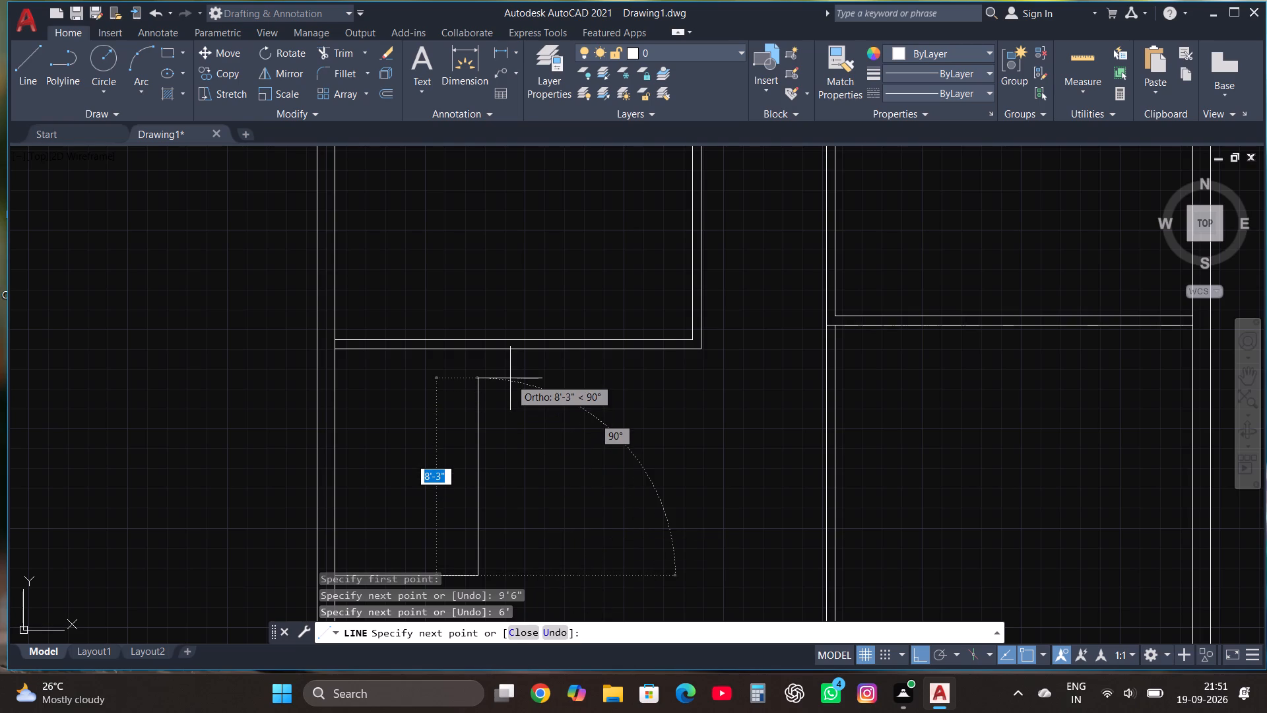
{"action": "type", "text": "9'"}
{"action": "type", "text": "6\""}
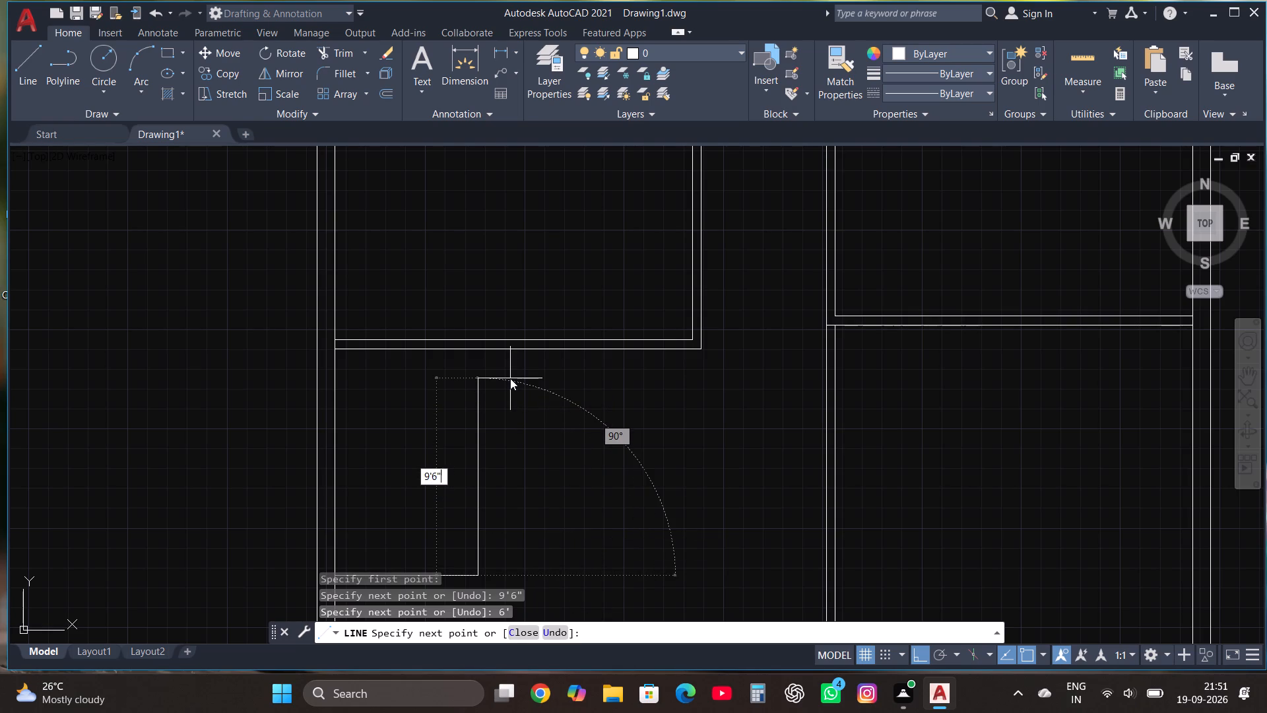
{"action": "key", "text": "Return"}
{"action": "key", "text": "Escape"}
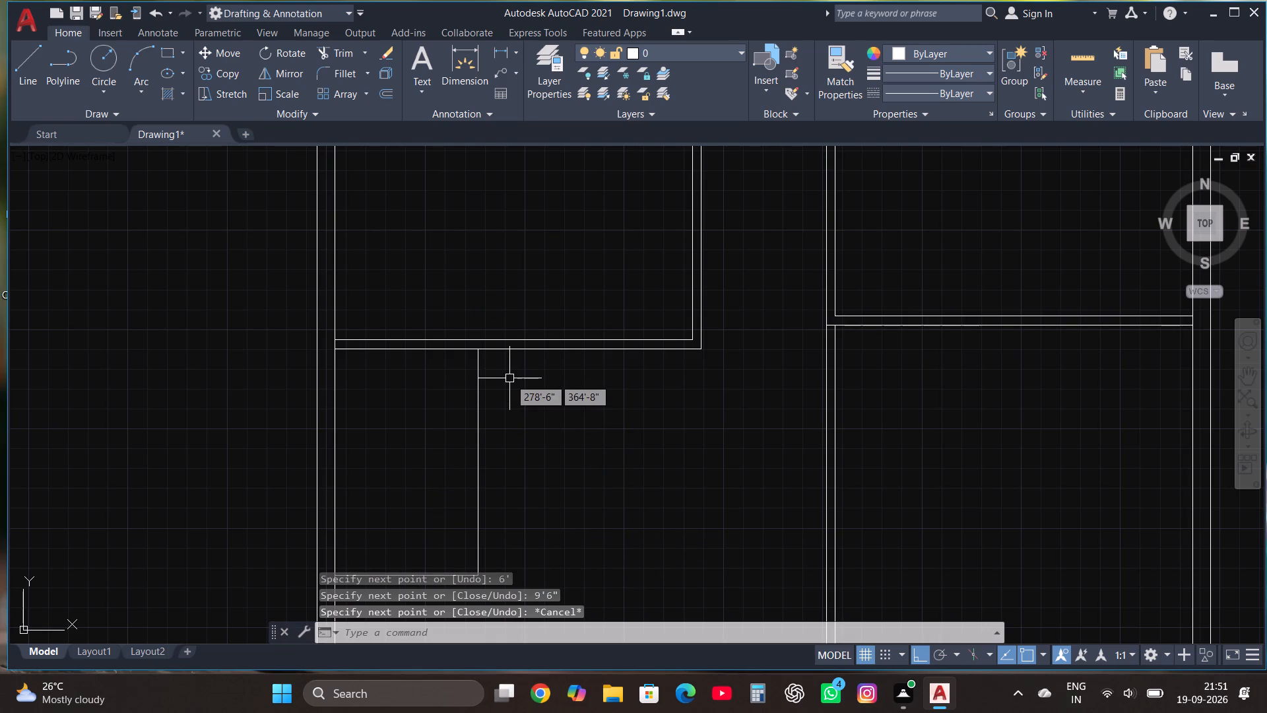
Offset the 6' by 9'6" room's bottom line downward and its right line outward by 4.5" each.
{"action": "scroll", "coordinate": [509, 378], "scroll_direction": "down", "scroll_amount": 2}
{"action": "scroll", "coordinate": [501, 450], "scroll_direction": "up", "scroll_amount": 1}
{"action": "left_click_drag", "start_coordinate": [501, 485], "coordinate": [492, 477]}
{"action": "left_click", "coordinate": [478, 452]}
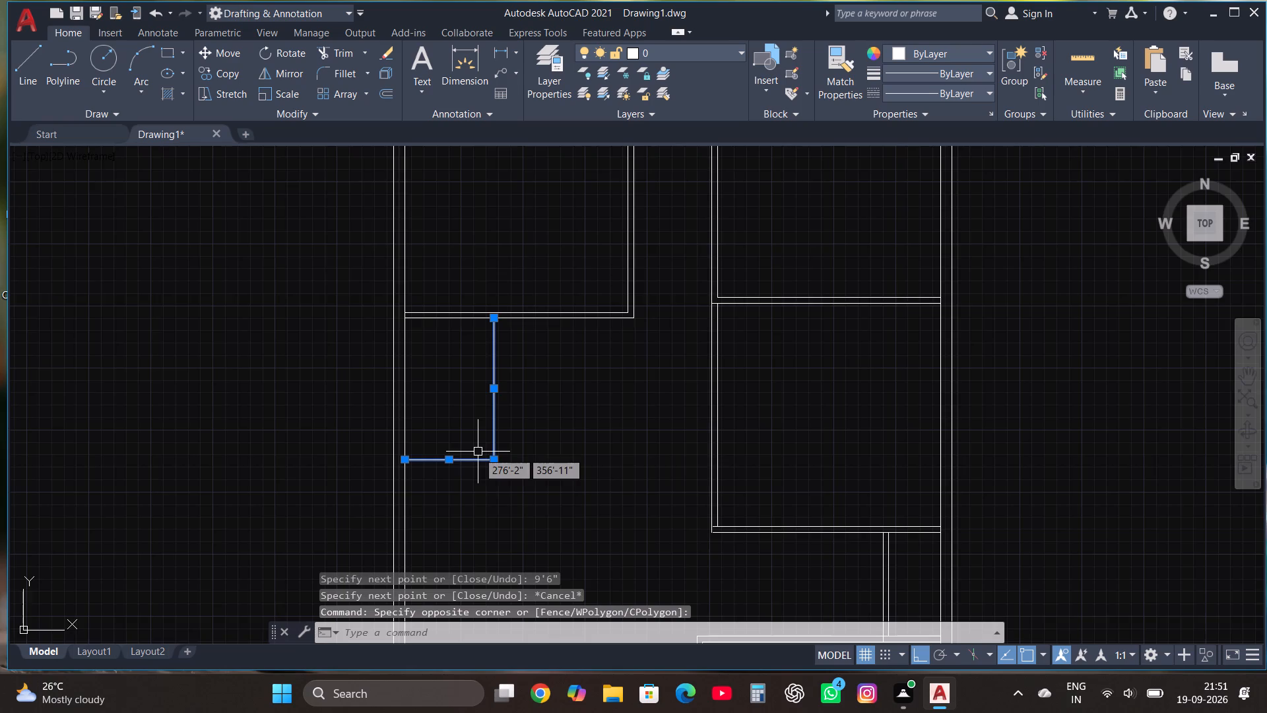
{"action": "scroll", "coordinate": [478, 452], "scroll_direction": "up", "scroll_amount": 2}
{"action": "left_click", "coordinate": [388, 100]}
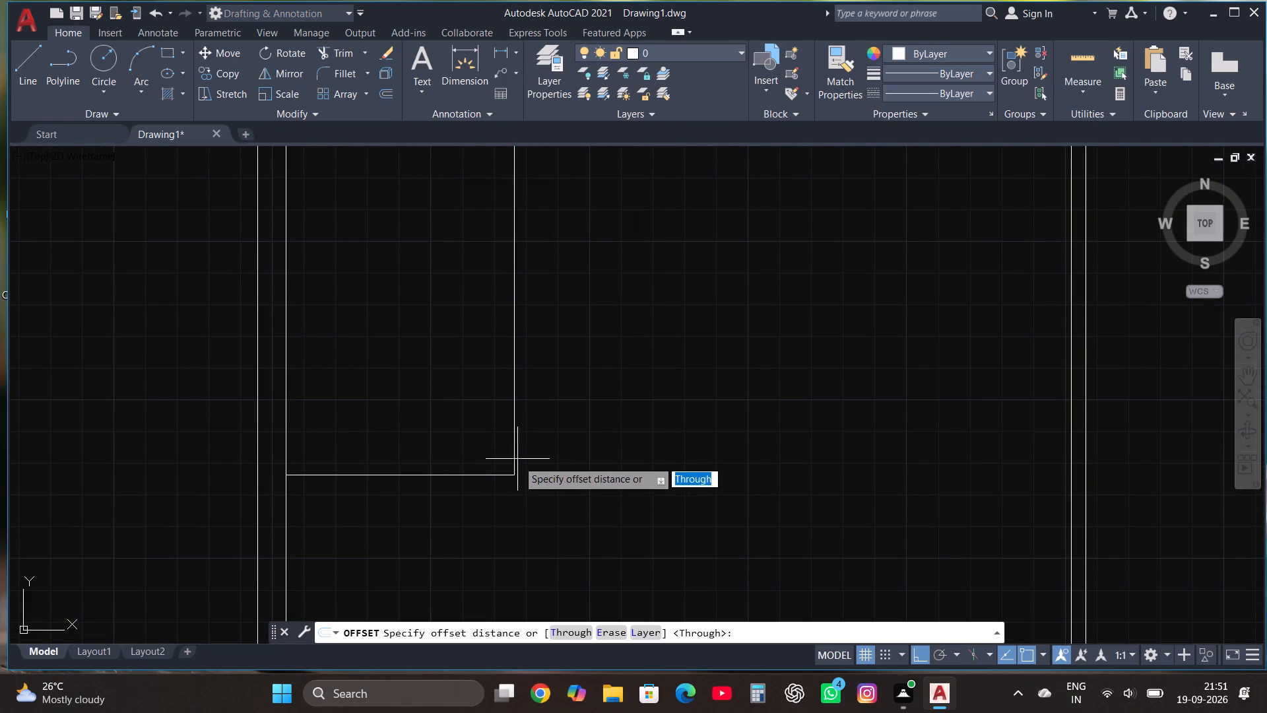
{"action": "left_click", "coordinate": [493, 477]}
{"action": "left_click", "coordinate": [490, 484]}
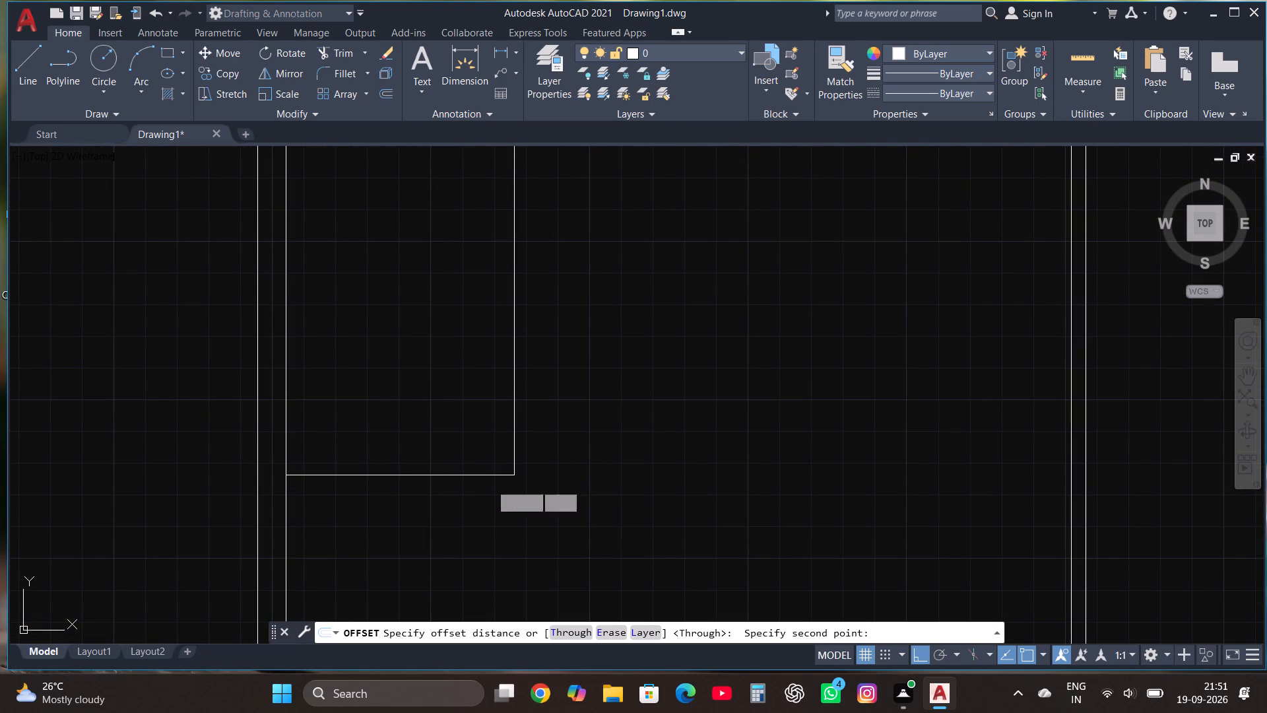
{"action": "left_click", "coordinate": [488, 475]}
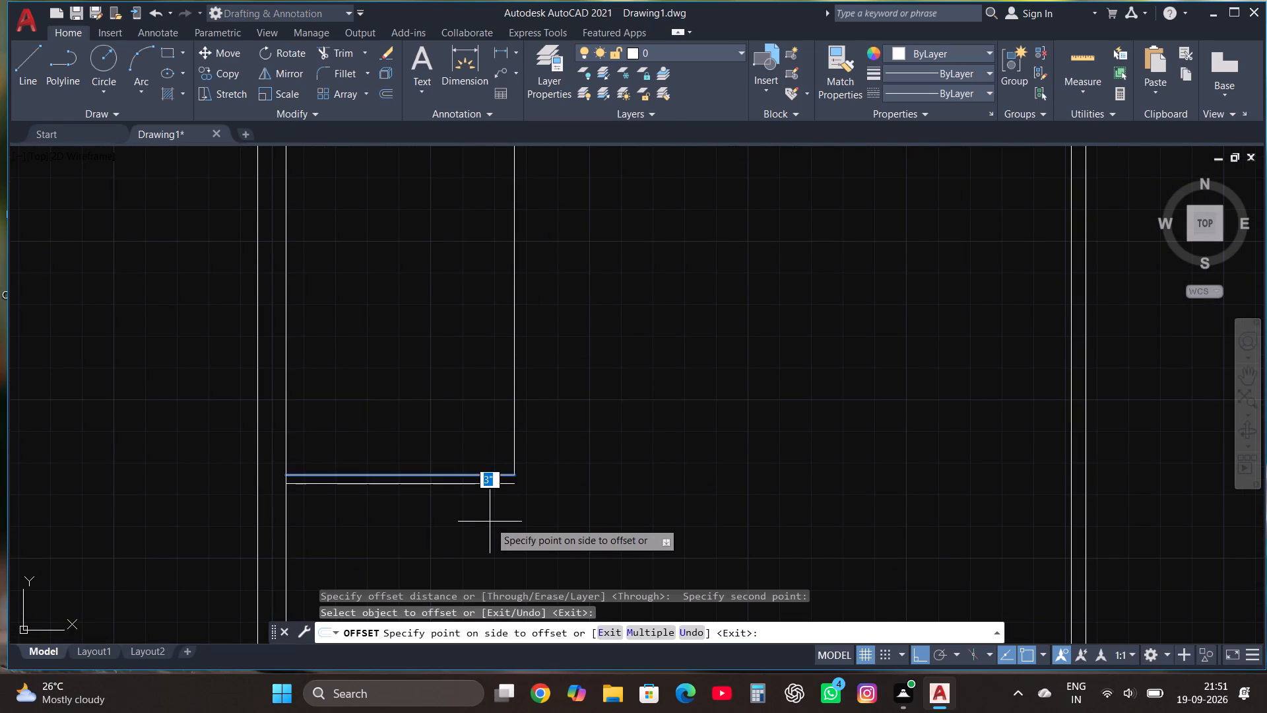
{"action": "type", "text": "4.5\""}
{"action": "key", "text": "Return"}
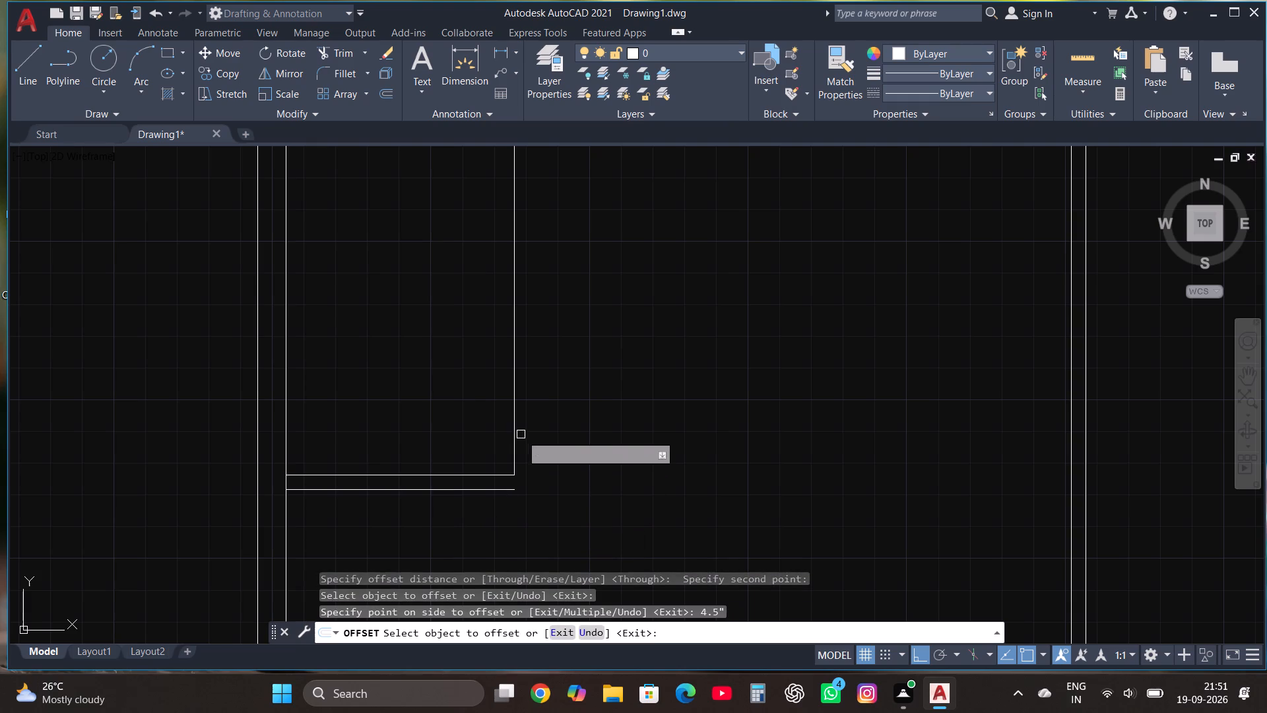
{"action": "left_click", "coordinate": [507, 420]}
{"action": "left_click", "coordinate": [515, 421]}
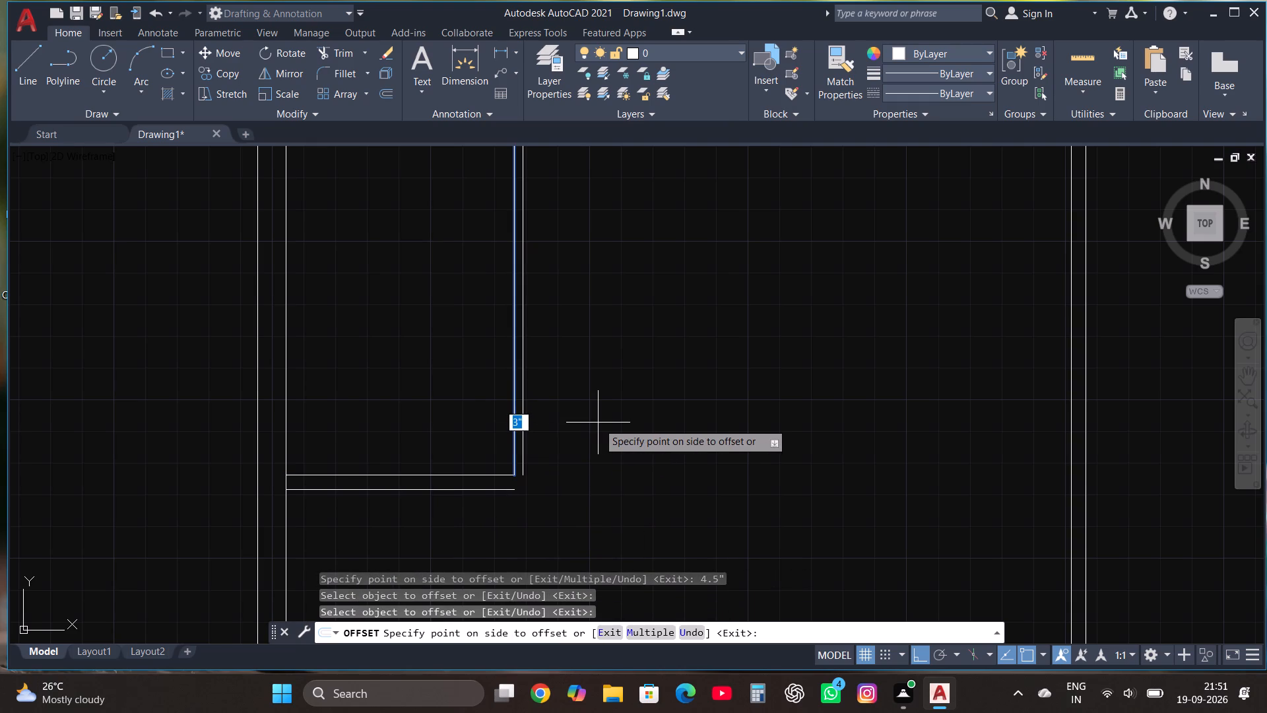
{"action": "type", "text": "4.5\""}
{"action": "key", "text": "Return"}
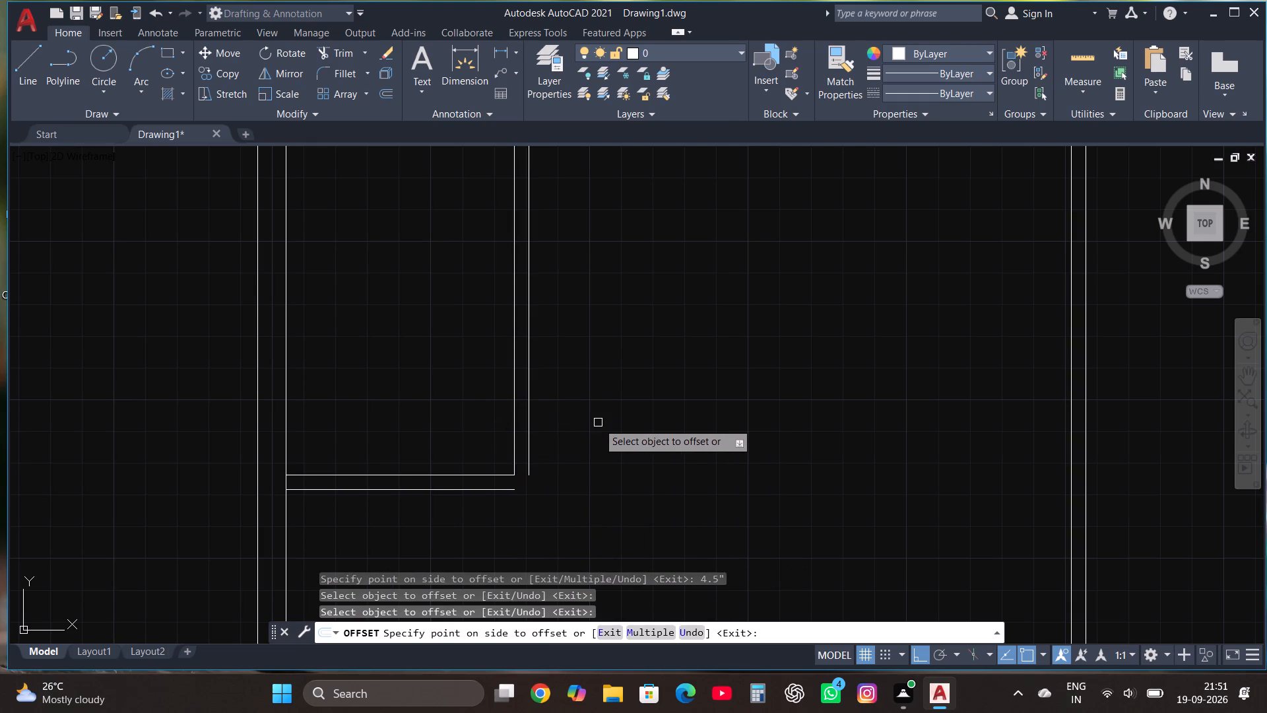
{"action": "key", "text": "Escape"}
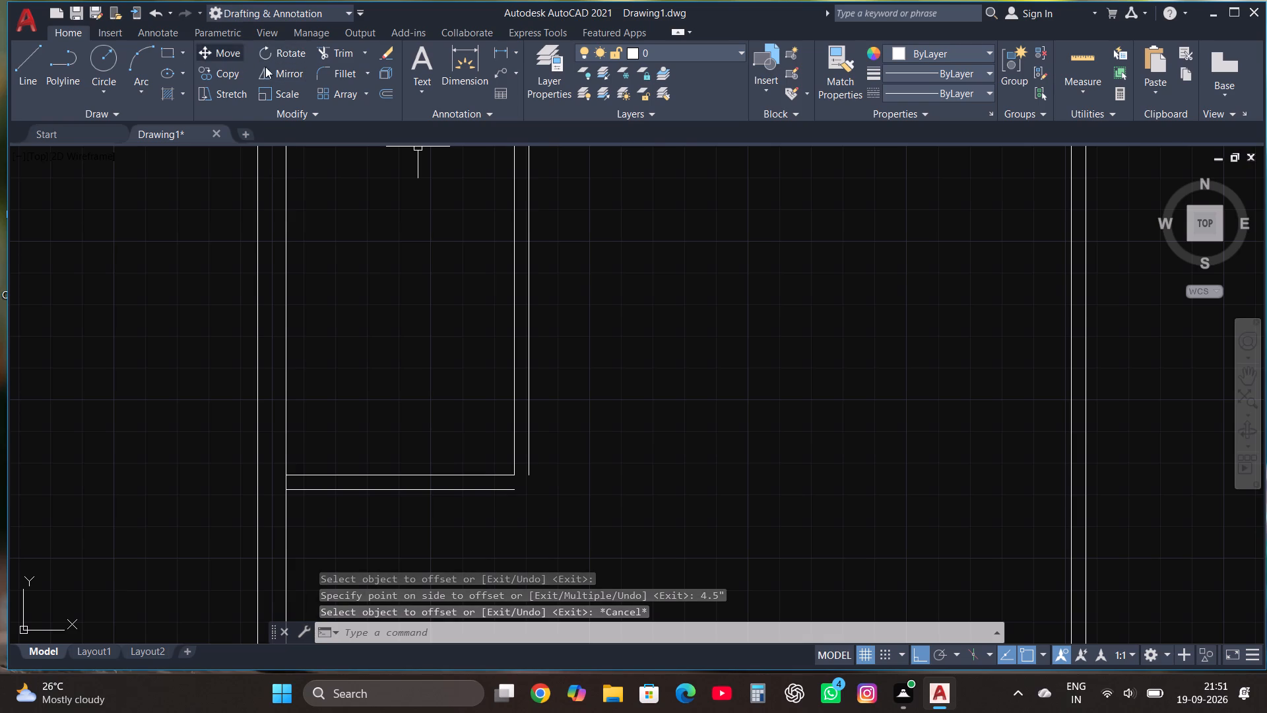
Fillet the two offset lines so they meet at the 6' by 9'6" room's lower-right corner.
{"action": "left_click", "coordinate": [333, 73]}
{"action": "left_click", "coordinate": [527, 421]}
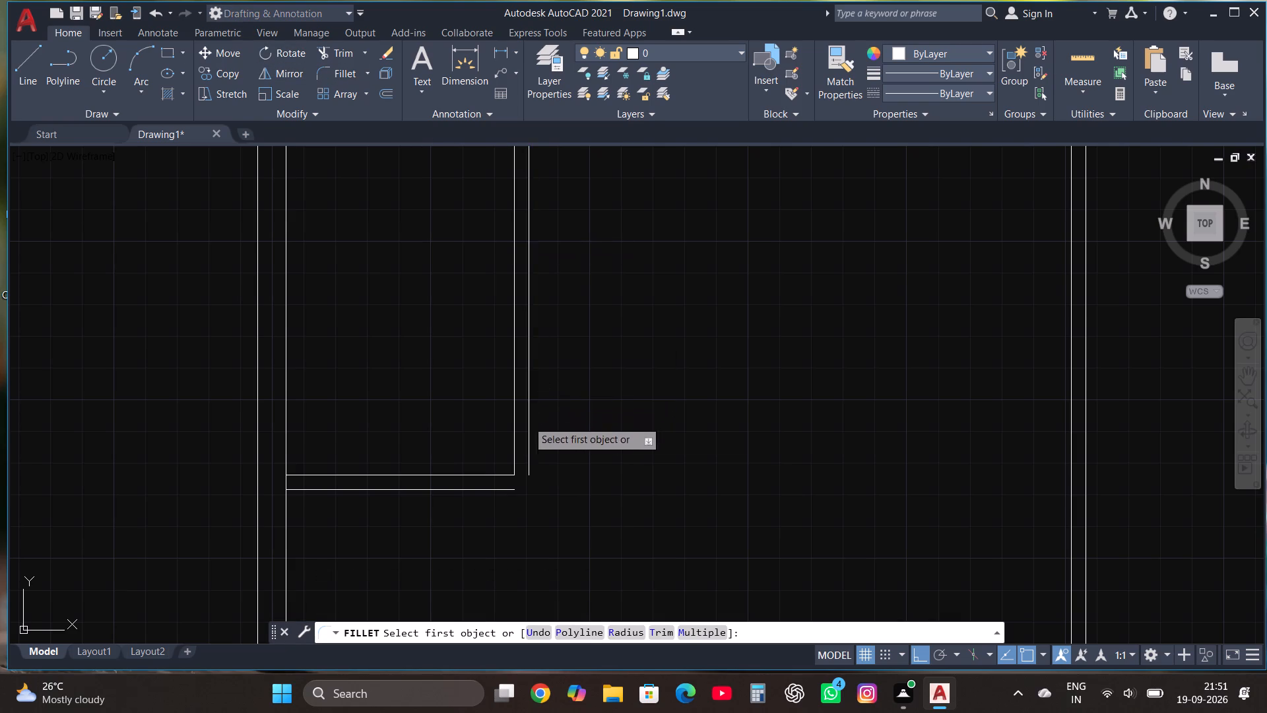
{"action": "left_click", "coordinate": [488, 493]}
Draw an adjoining room right of the 6' by 9'6" room, with lines 7'3" across, 6' down and 7'3" back.
{"action": "scroll", "coordinate": [593, 535], "scroll_direction": "down", "scroll_amount": 1}
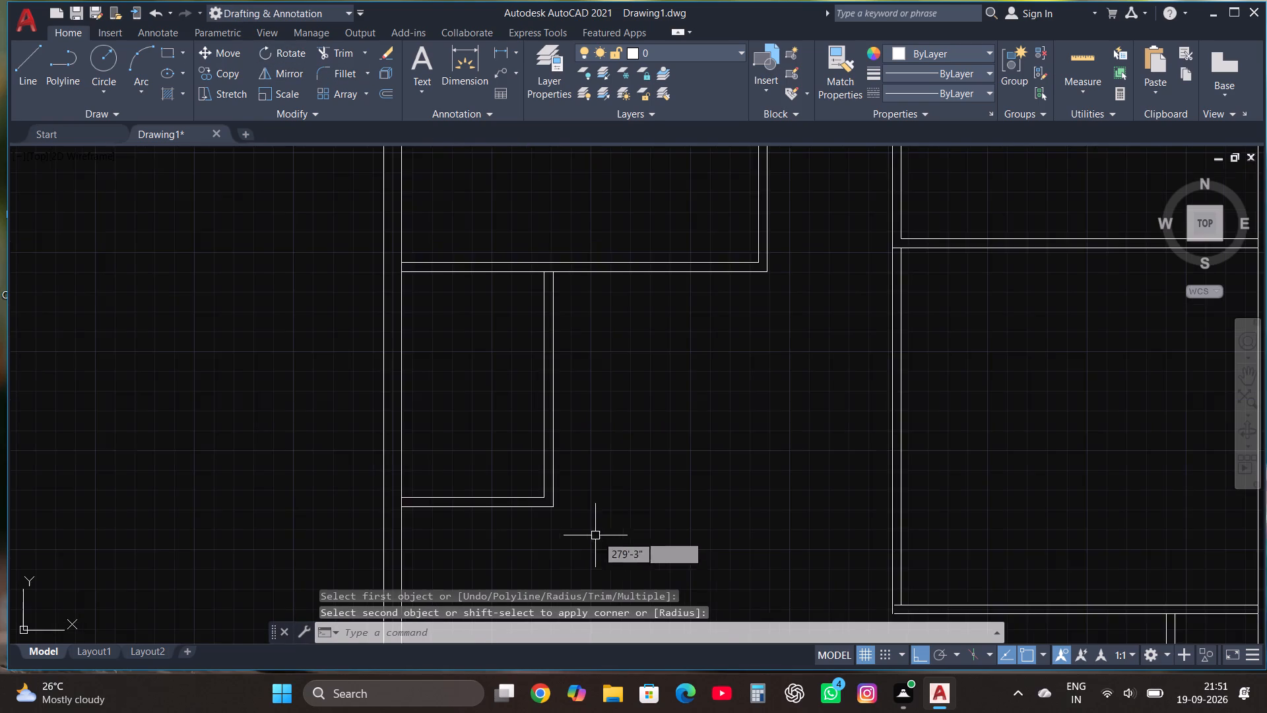
{"action": "scroll", "coordinate": [624, 510], "scroll_direction": "down", "scroll_amount": 1}
{"action": "scroll", "coordinate": [733, 435], "scroll_direction": "up", "scroll_amount": 1}
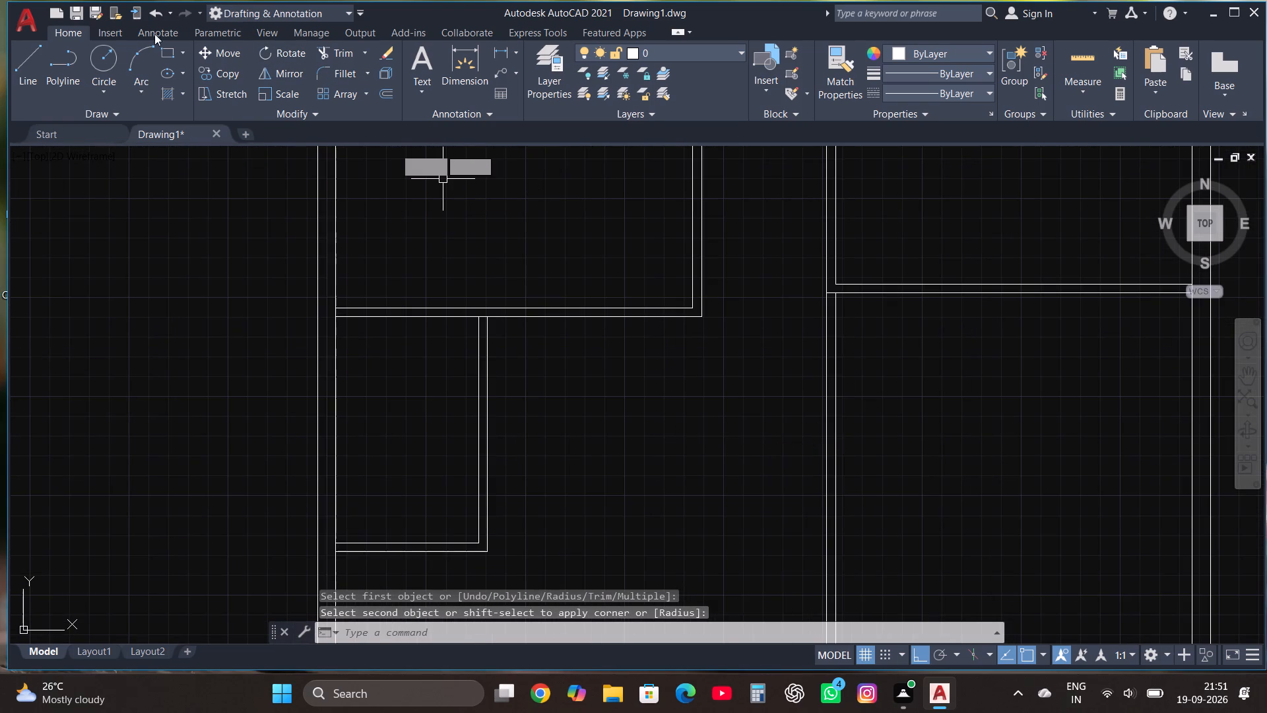
{"action": "left_click", "coordinate": [30, 55]}
{"action": "scroll", "coordinate": [549, 330], "scroll_direction": "up", "scroll_amount": 2}
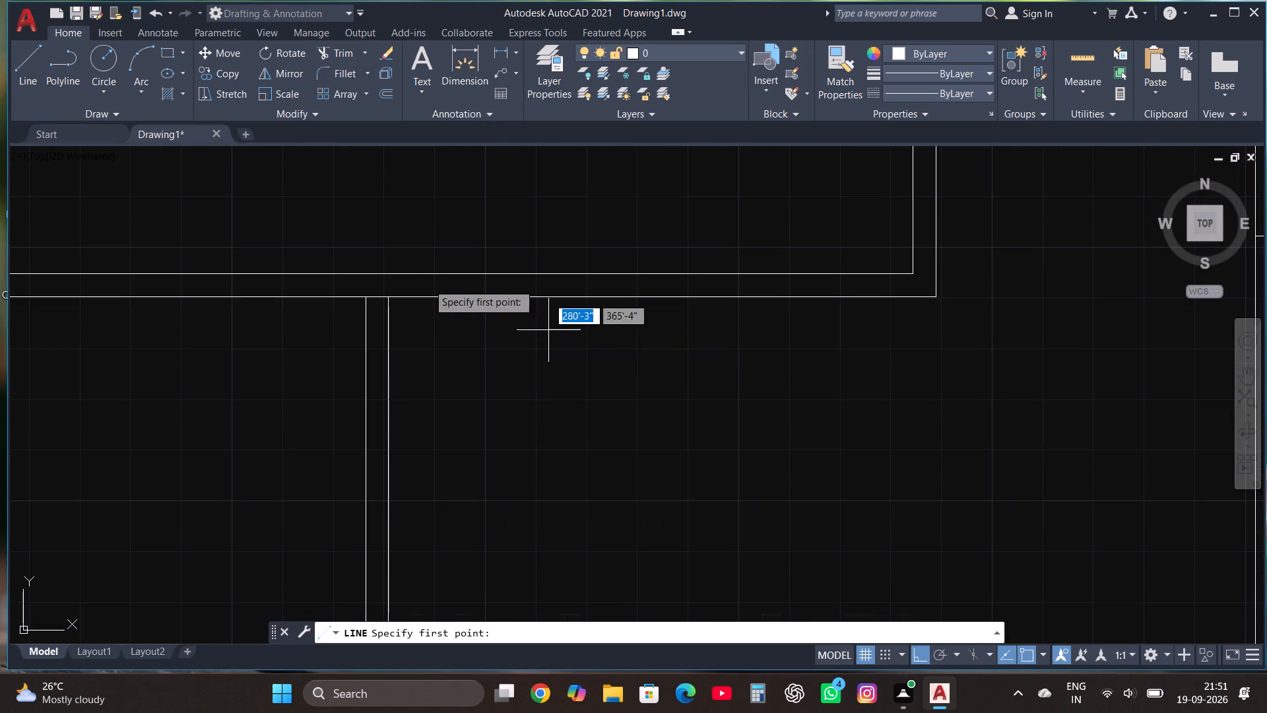
{"action": "left_click", "coordinate": [386, 298]}
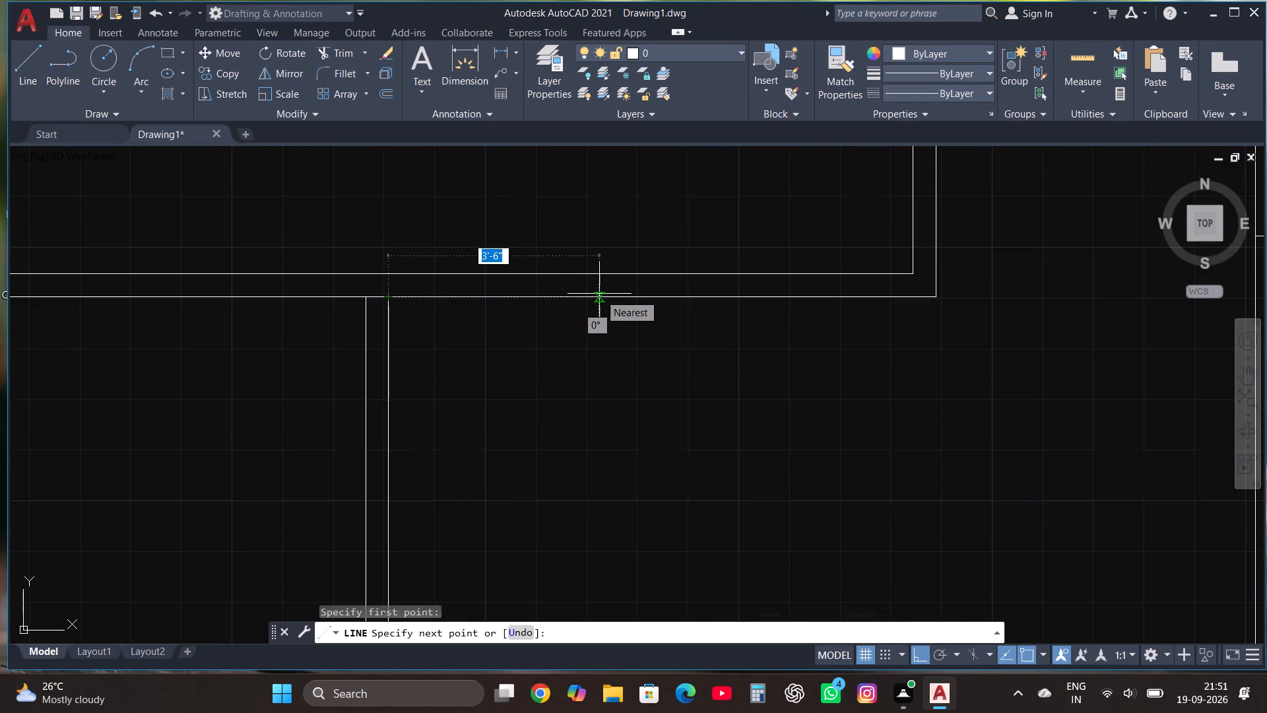
{"action": "type", "text": "7'"}
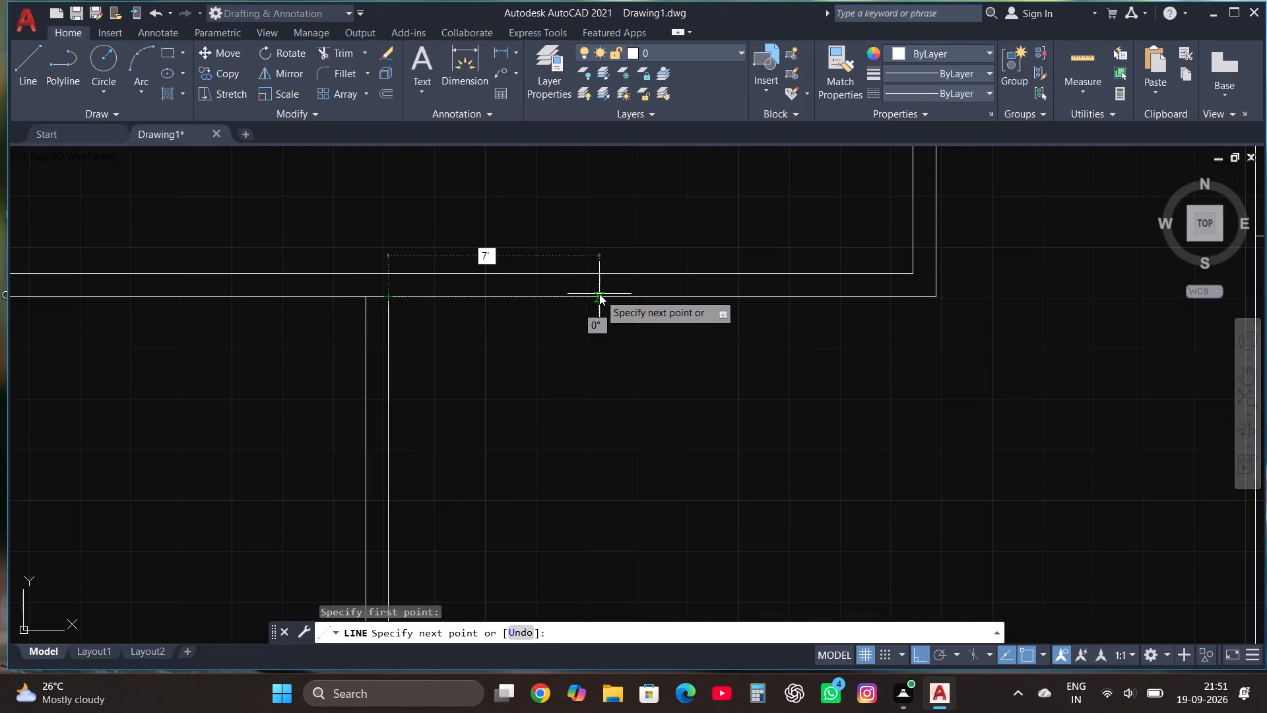
{"action": "type", "text": "3\""}
{"action": "key", "text": "Return"}
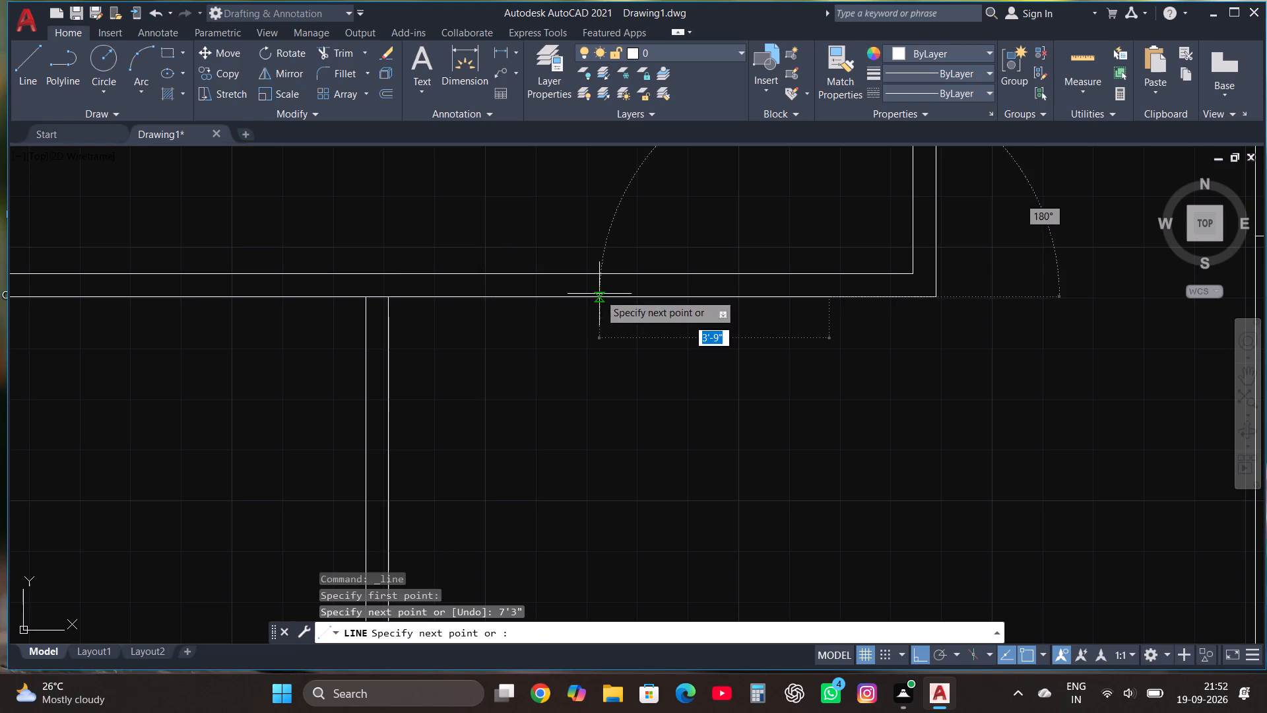
{"action": "scroll", "coordinate": [800, 433], "scroll_direction": "down", "scroll_amount": 2}
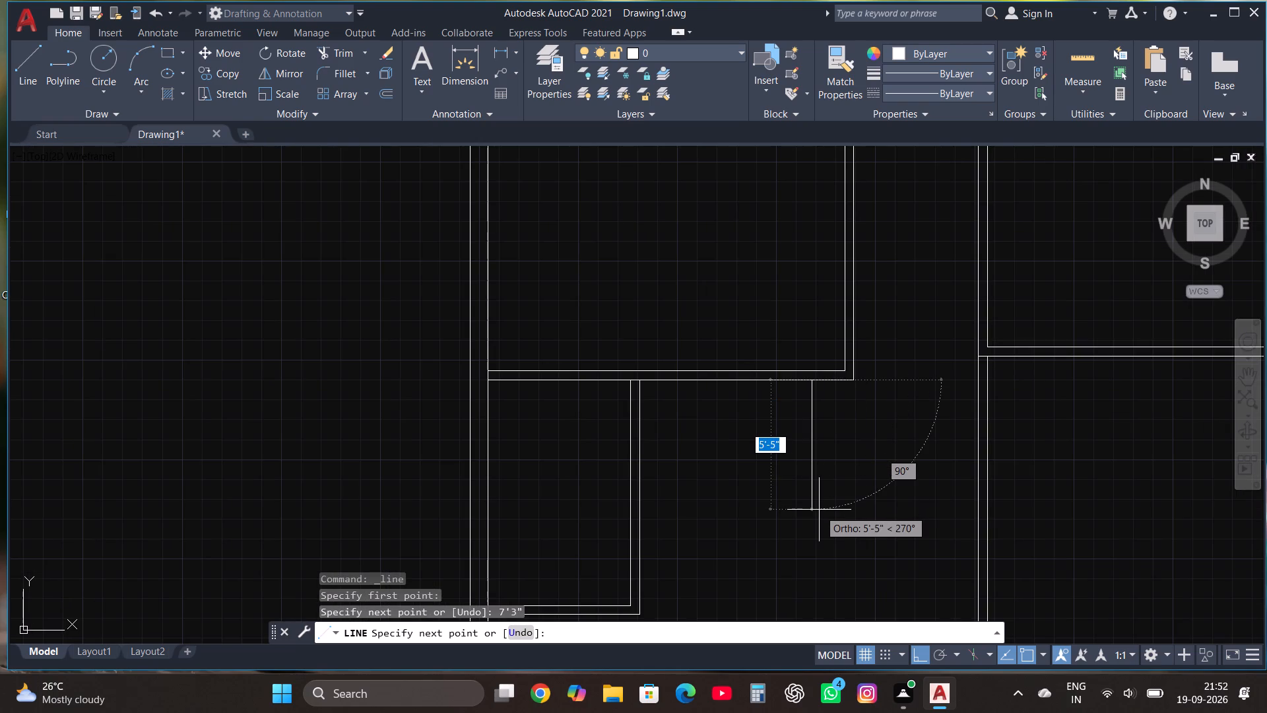
{"action": "type", "text": "6'"}
{"action": "key", "text": "Return"}
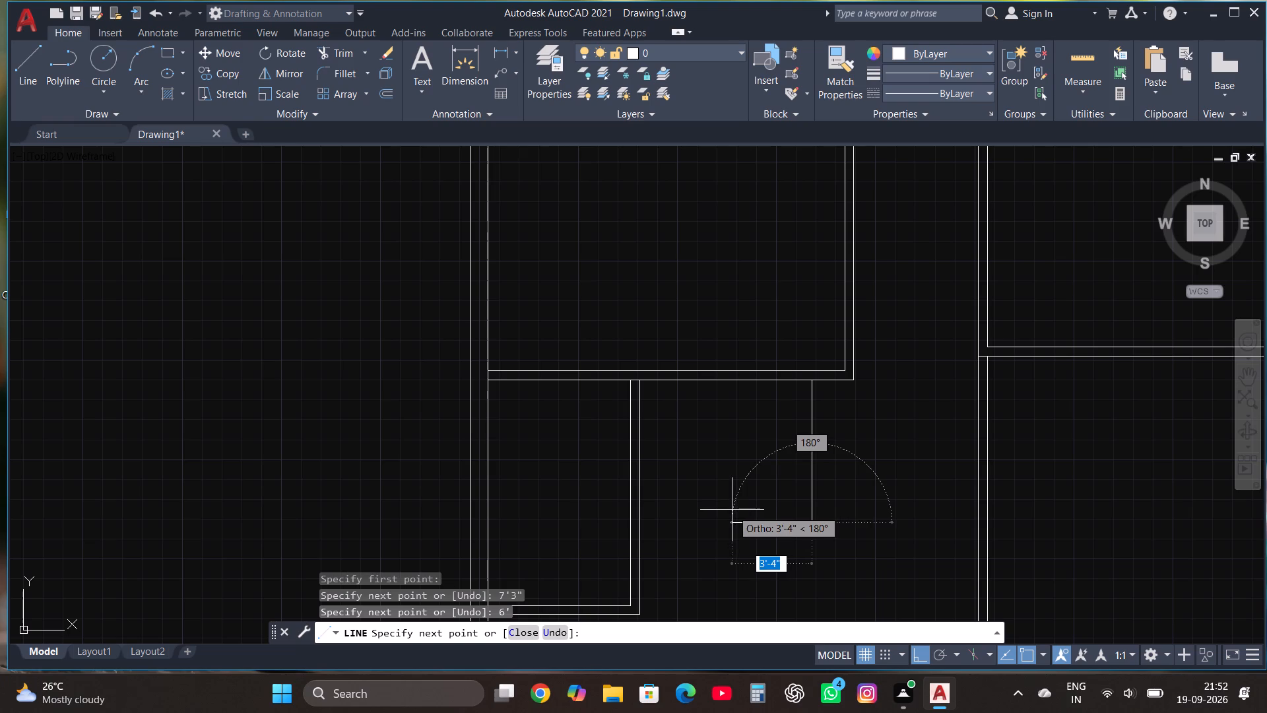
{"action": "key", "text": "7"}
{"action": "key", "text": "apostrophe"}
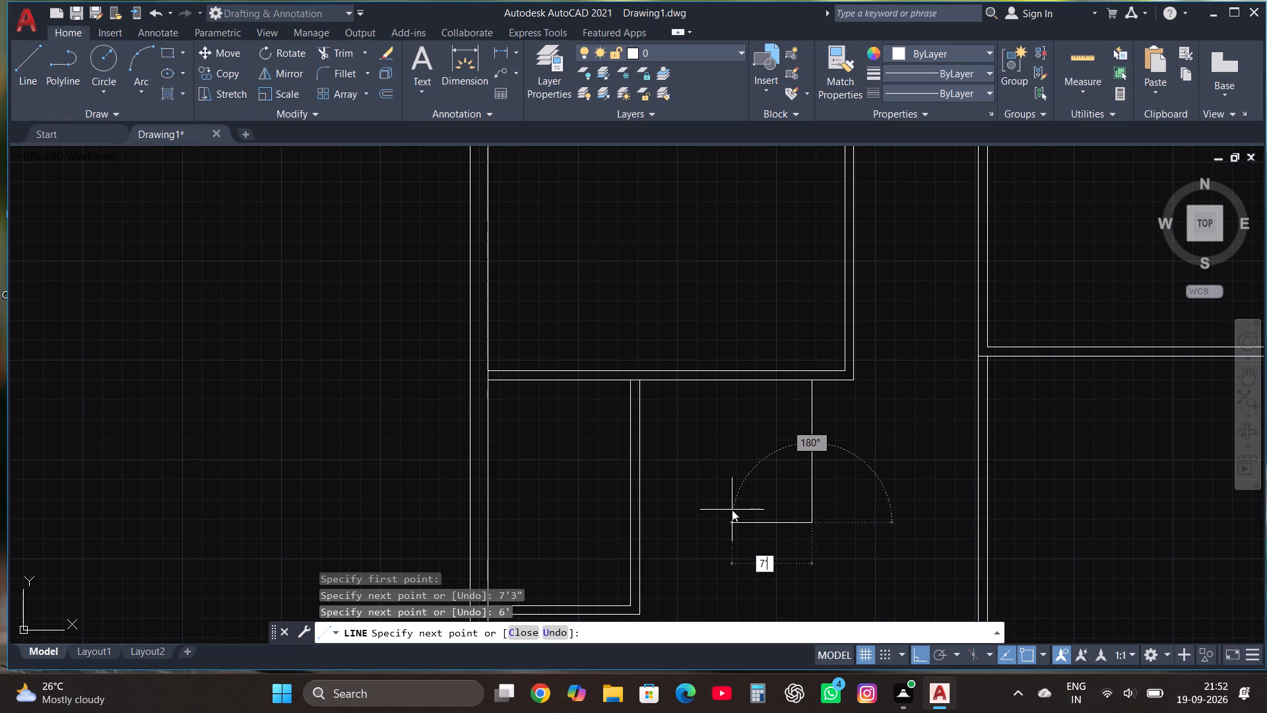
{"action": "type", "text": "3\""}
{"action": "key", "text": "Return"}
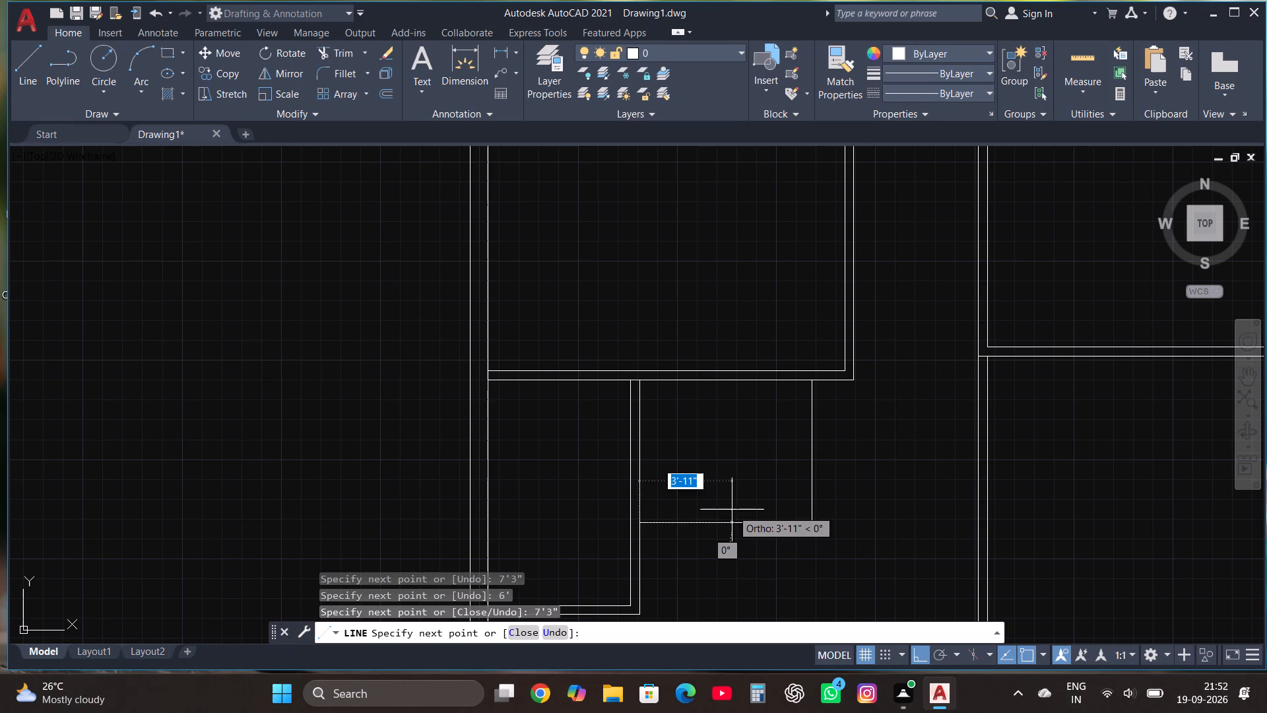
{"action": "key", "text": "Escape"}
Offset the 7'3" by 6' room's bottom line downward and its right line outward by 4.5" each.
{"action": "scroll", "coordinate": [732, 510], "scroll_direction": "down", "scroll_amount": 1}
{"action": "scroll", "coordinate": [765, 532], "scroll_direction": "up", "scroll_amount": 1}
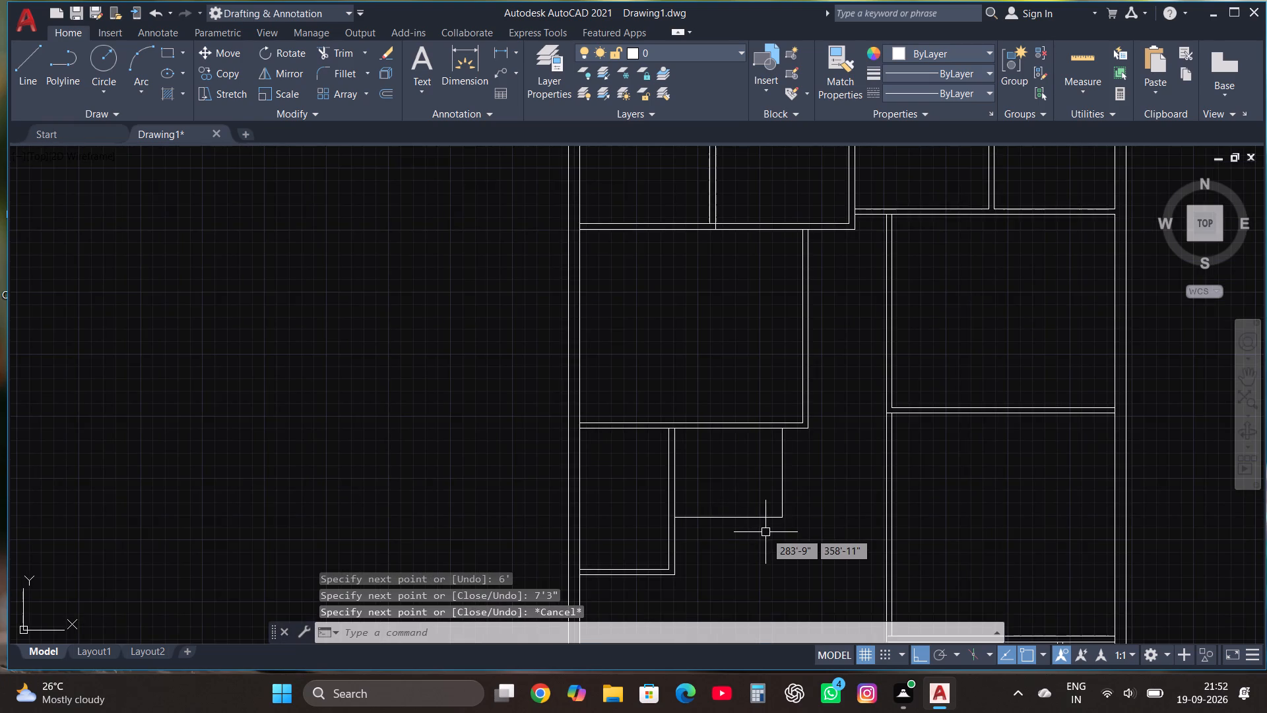
{"action": "scroll", "coordinate": [801, 535], "scroll_direction": "up", "scroll_amount": 1}
{"action": "left_click_drag", "start_coordinate": [801, 534], "coordinate": [783, 507]}
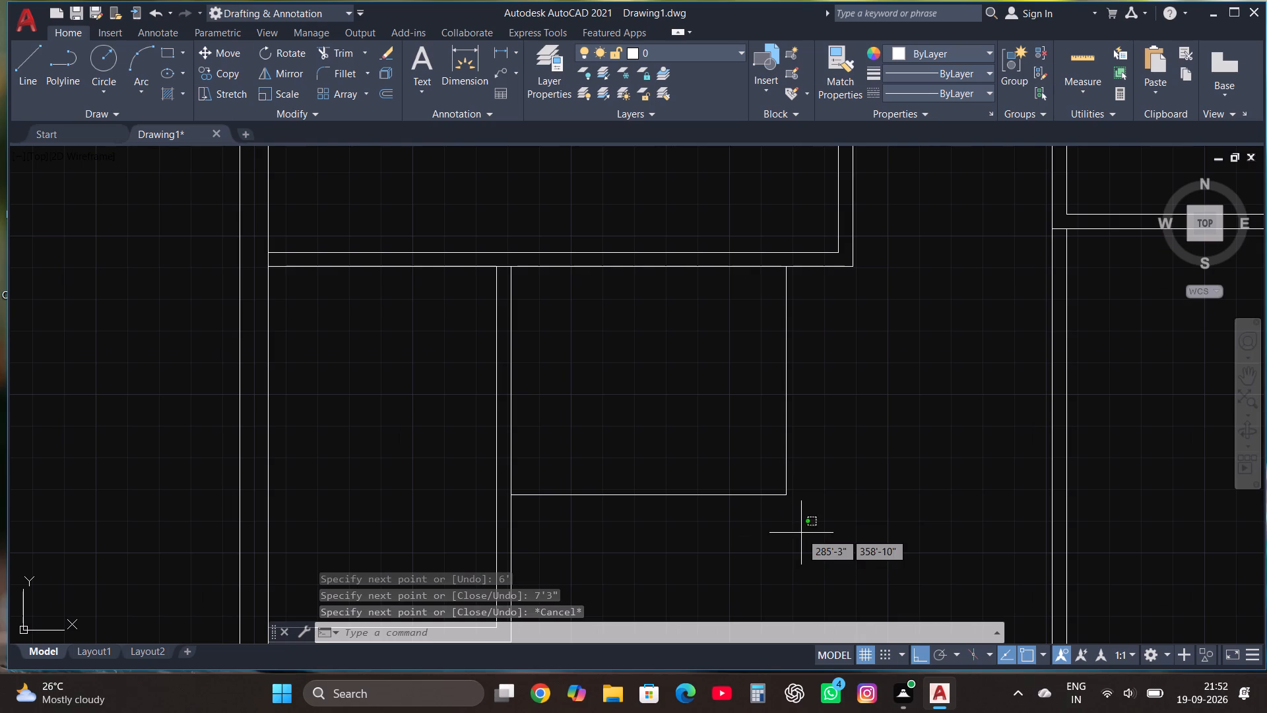
{"action": "left_click_drag", "start_coordinate": [783, 507], "coordinate": [782, 505]}
{"action": "left_click", "coordinate": [714, 429]}
{"action": "left_click", "coordinate": [385, 90]}
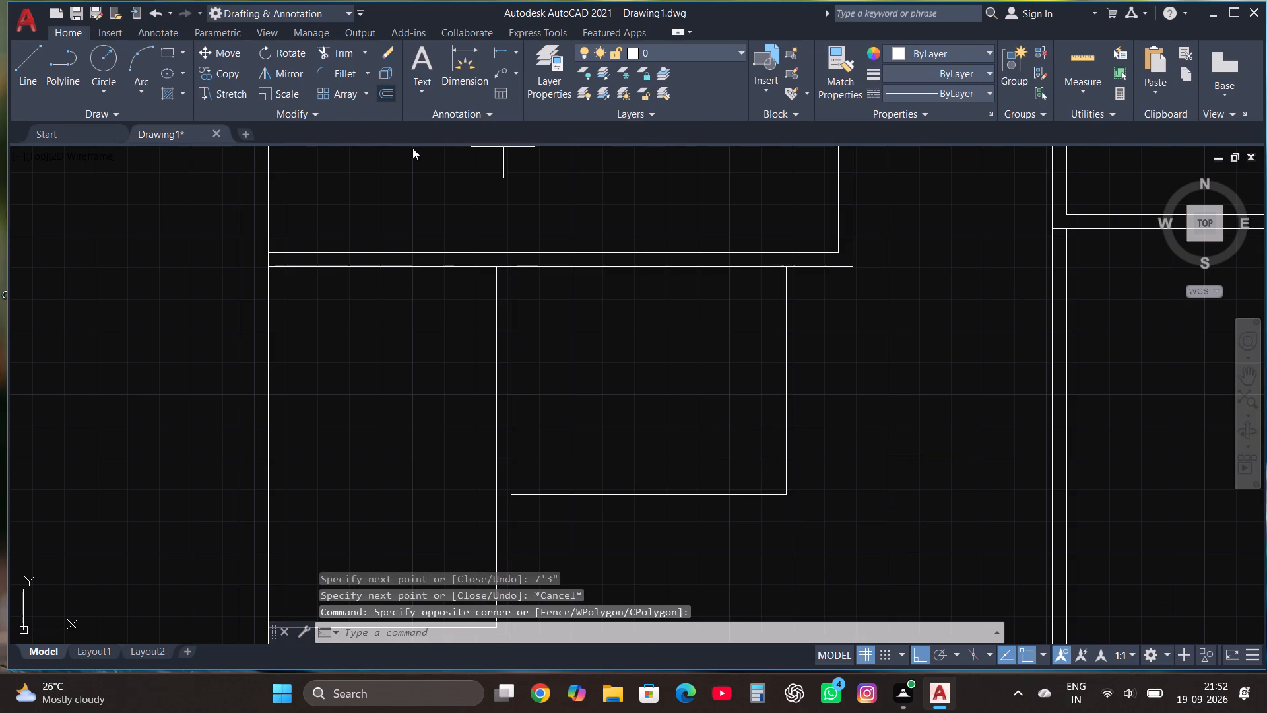
{"action": "left_click", "coordinate": [676, 495]}
{"action": "left_click", "coordinate": [680, 518]}
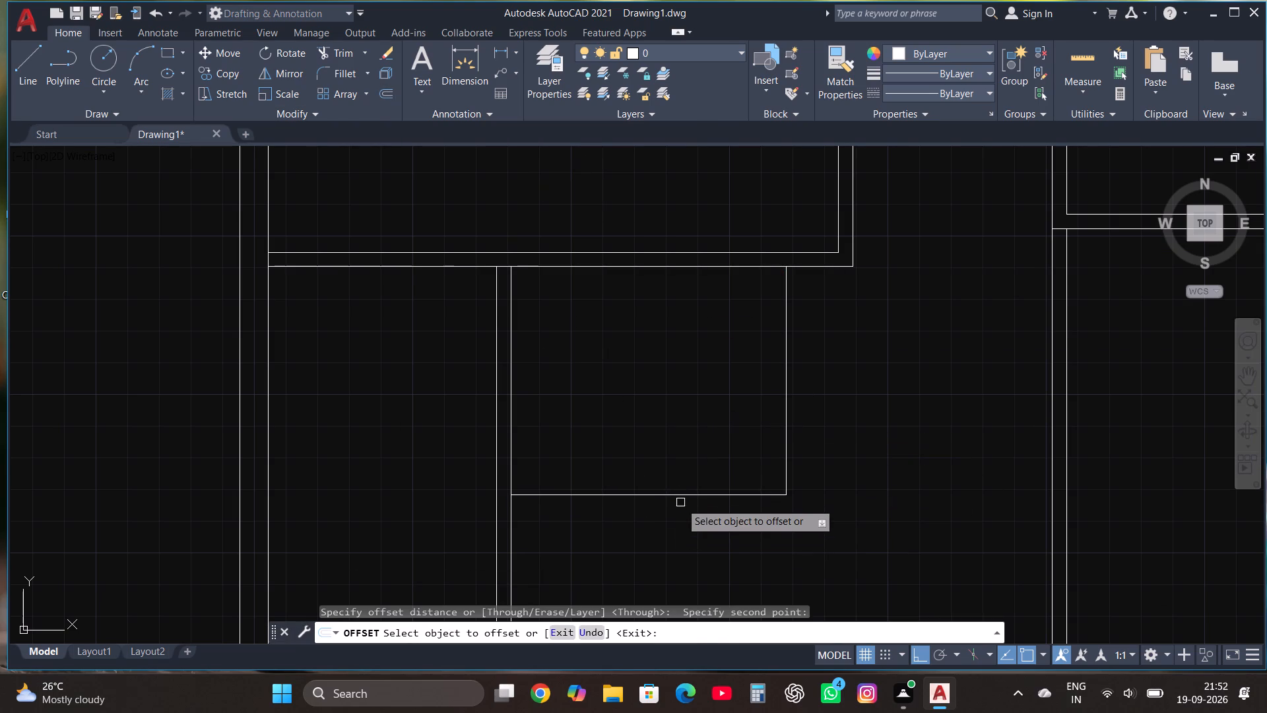
{"action": "left_click", "coordinate": [681, 496]}
{"action": "type", "text": "4.5\""}
{"action": "key", "text": "Return"}
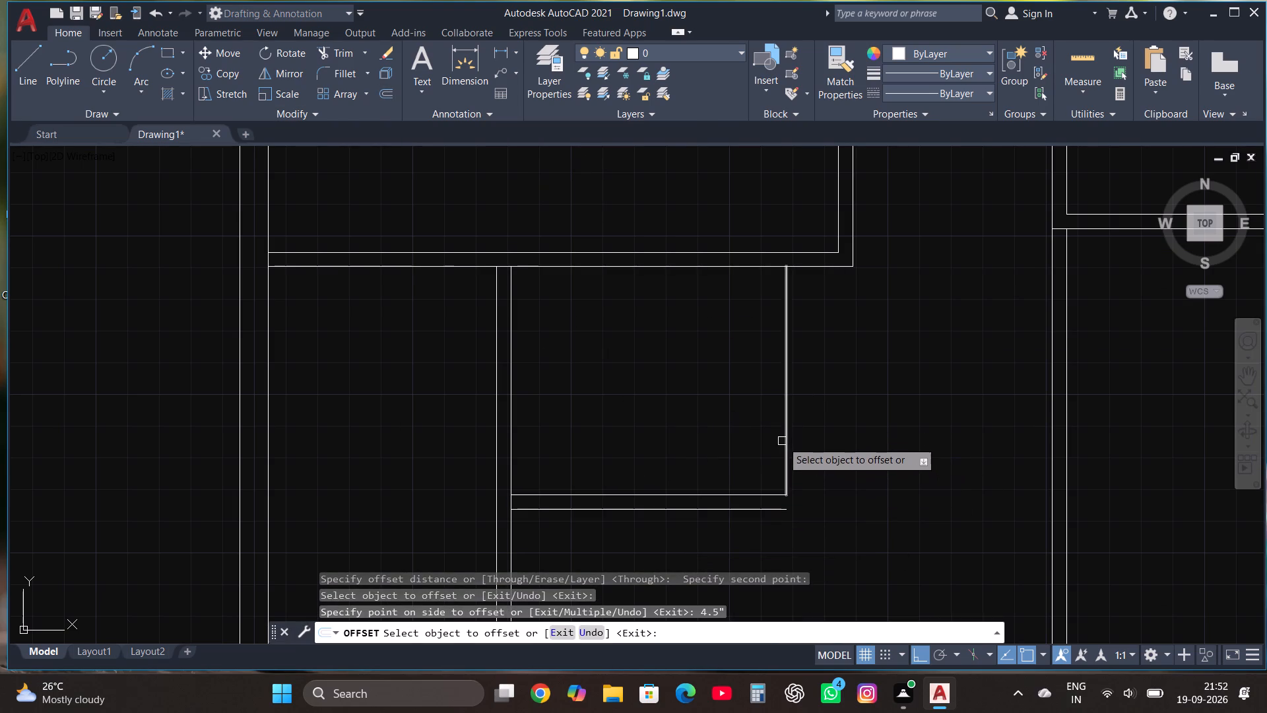
{"action": "left_click", "coordinate": [781, 440]}
{"action": "left_click", "coordinate": [786, 442]}
{"action": "type", "text": "4.5"}
{"action": "key", "text": "Return"}
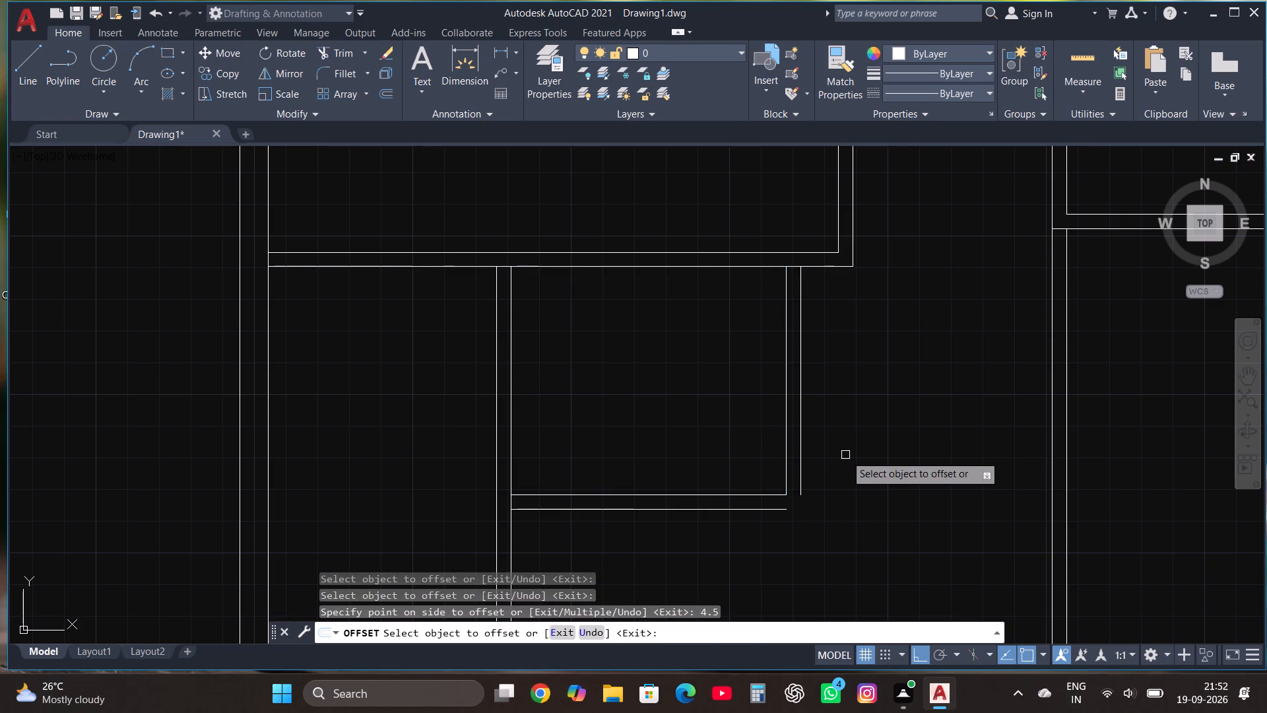
{"action": "key", "text": "Escape"}
Fillet the two offset lines so they meet at the 7'3" by 6' room's lower-right corner.
{"action": "left_click", "coordinate": [335, 75]}
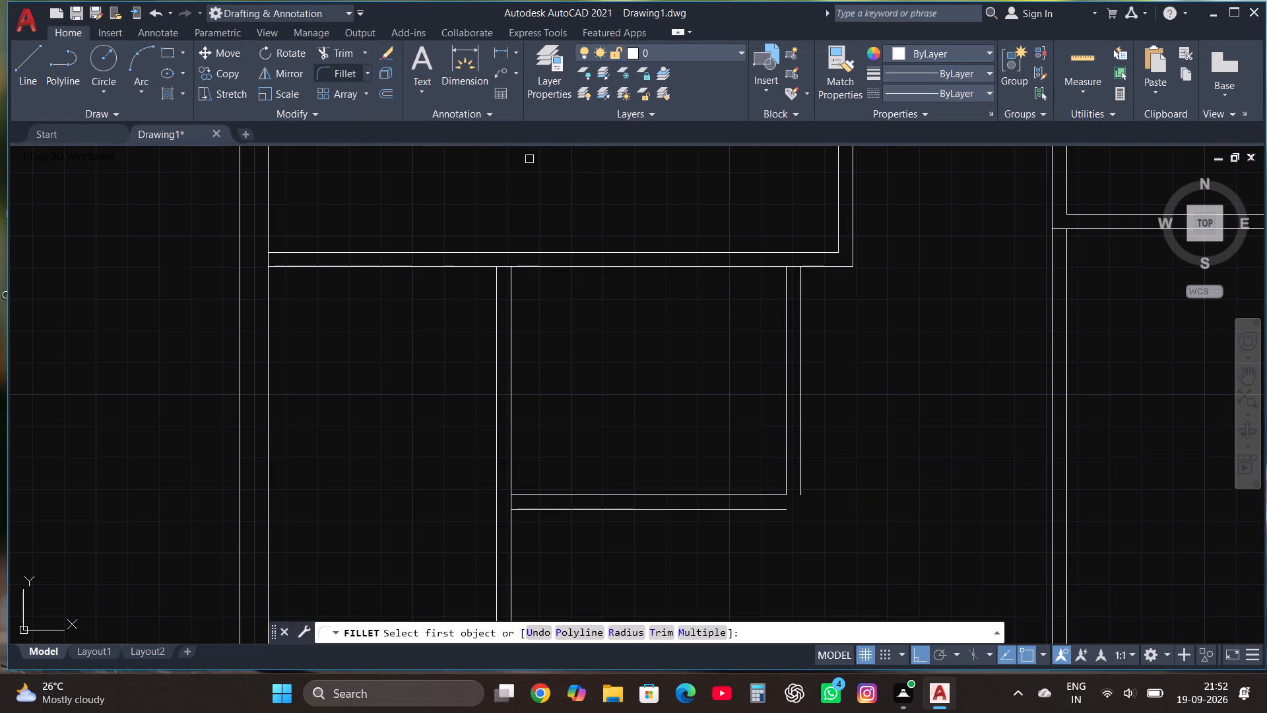
{"action": "left_click", "coordinate": [727, 510]}
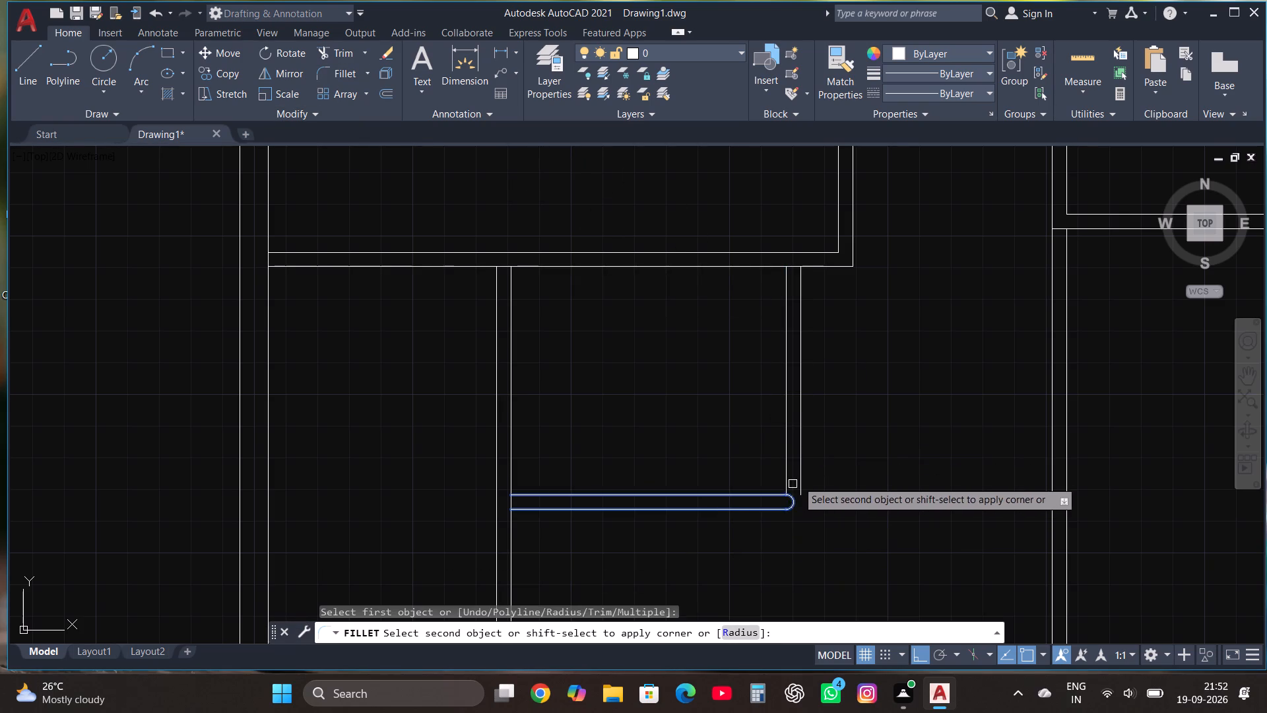
{"action": "left_click", "coordinate": [798, 474]}
{"action": "key", "text": "Escape"}
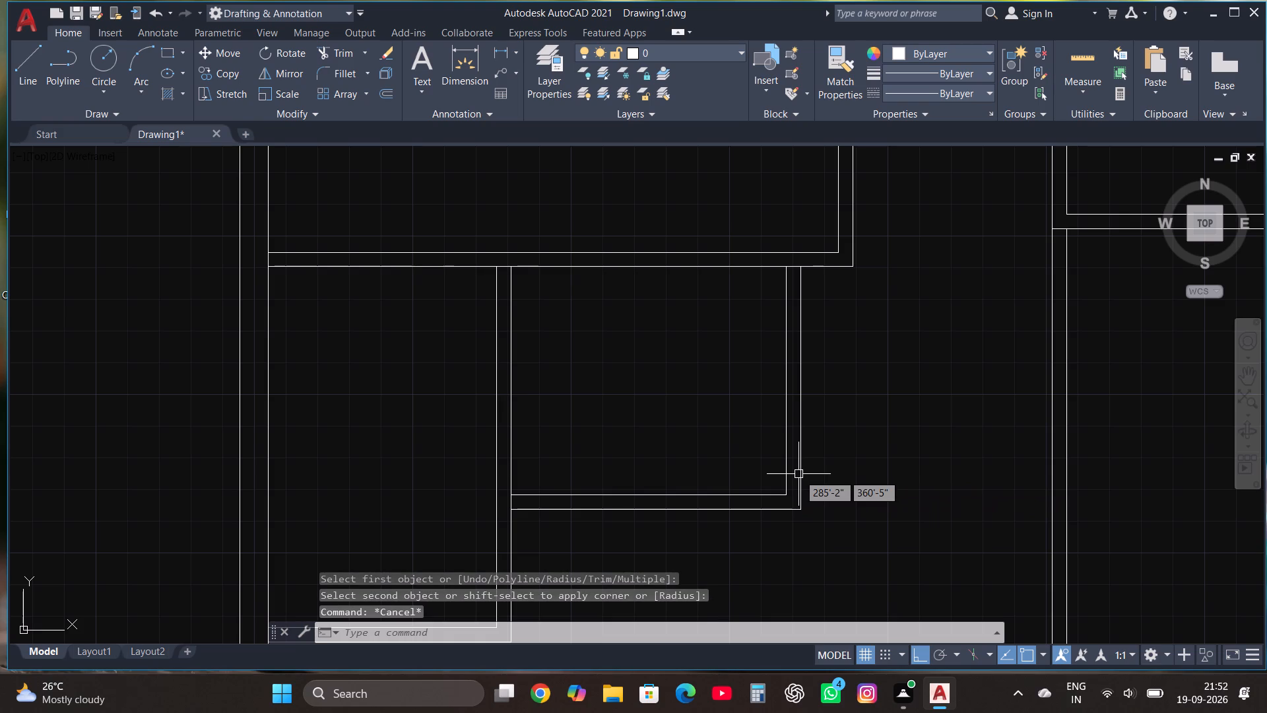
Draw a small room under the 7'3" by 6' room, with lines 3'1.5" down, about 7'3" across and back up past the wall above.
{"action": "scroll", "coordinate": [711, 341], "scroll_direction": "down", "scroll_amount": 2}
{"action": "scroll", "coordinate": [780, 465], "scroll_direction": "up", "scroll_amount": 1}
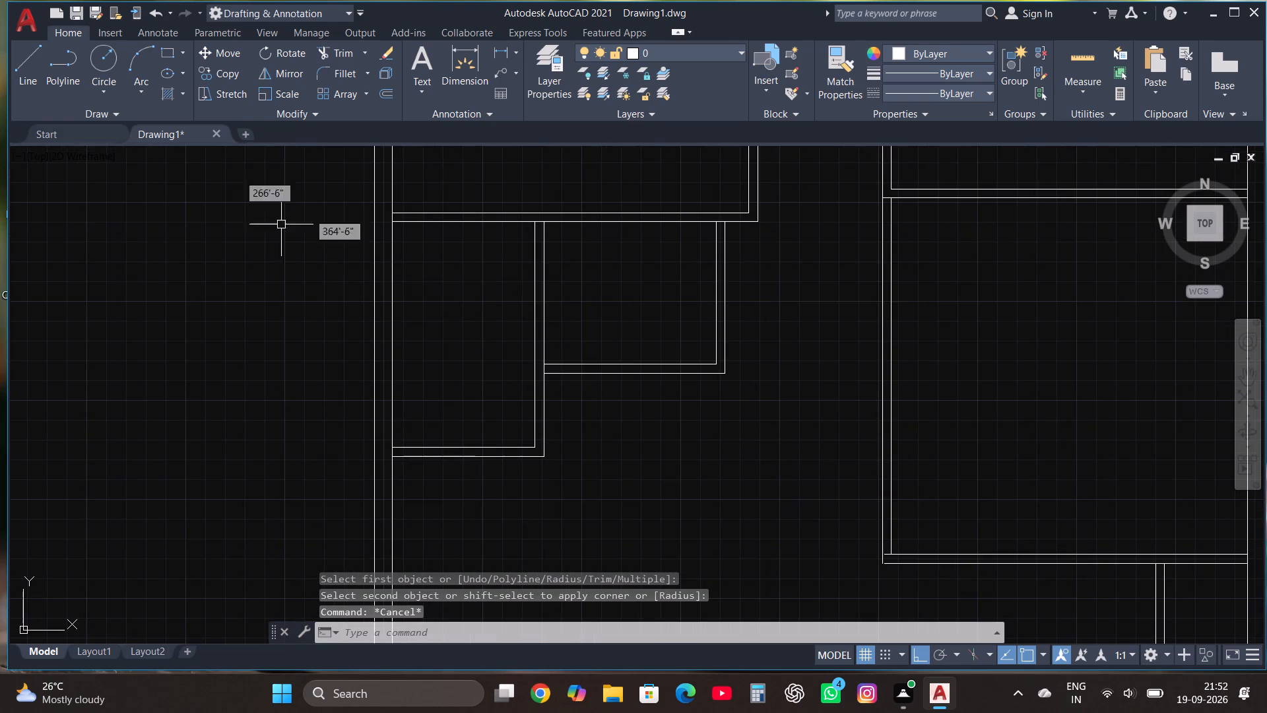
{"action": "left_click", "coordinate": [39, 51]}
{"action": "scroll", "coordinate": [566, 398], "scroll_direction": "up", "scroll_amount": 1}
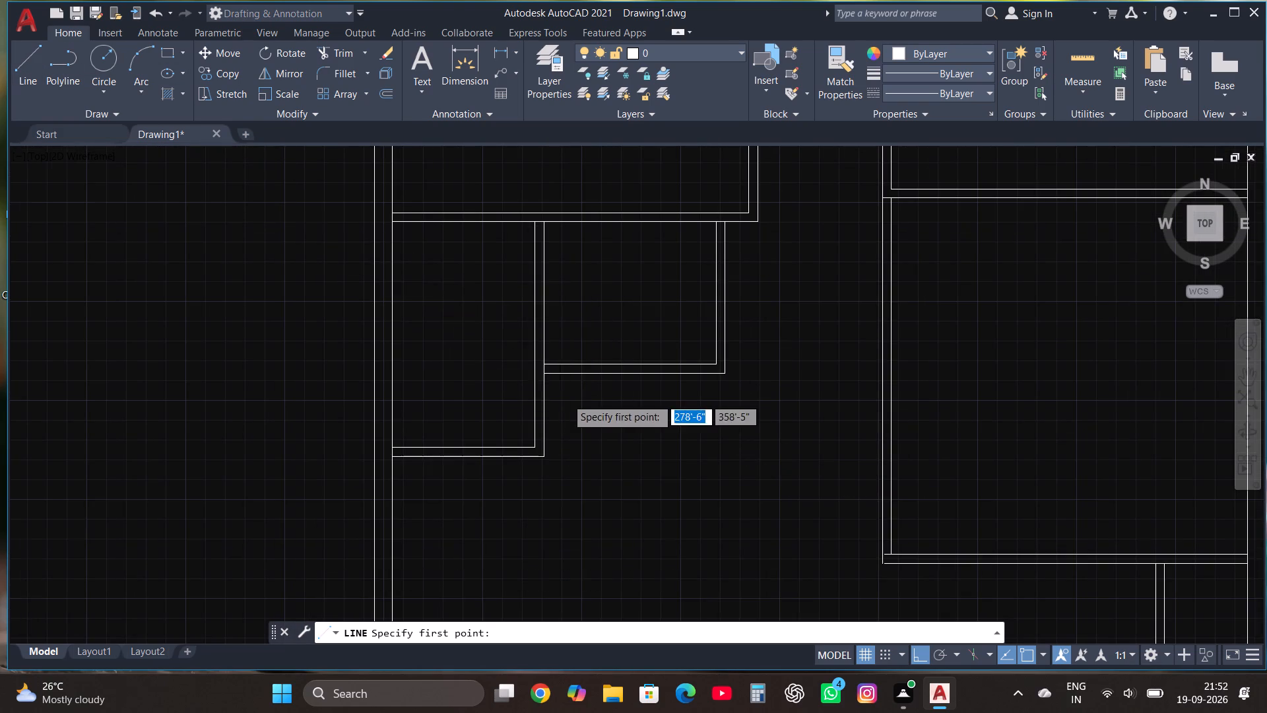
{"action": "left_click", "coordinate": [530, 358]}
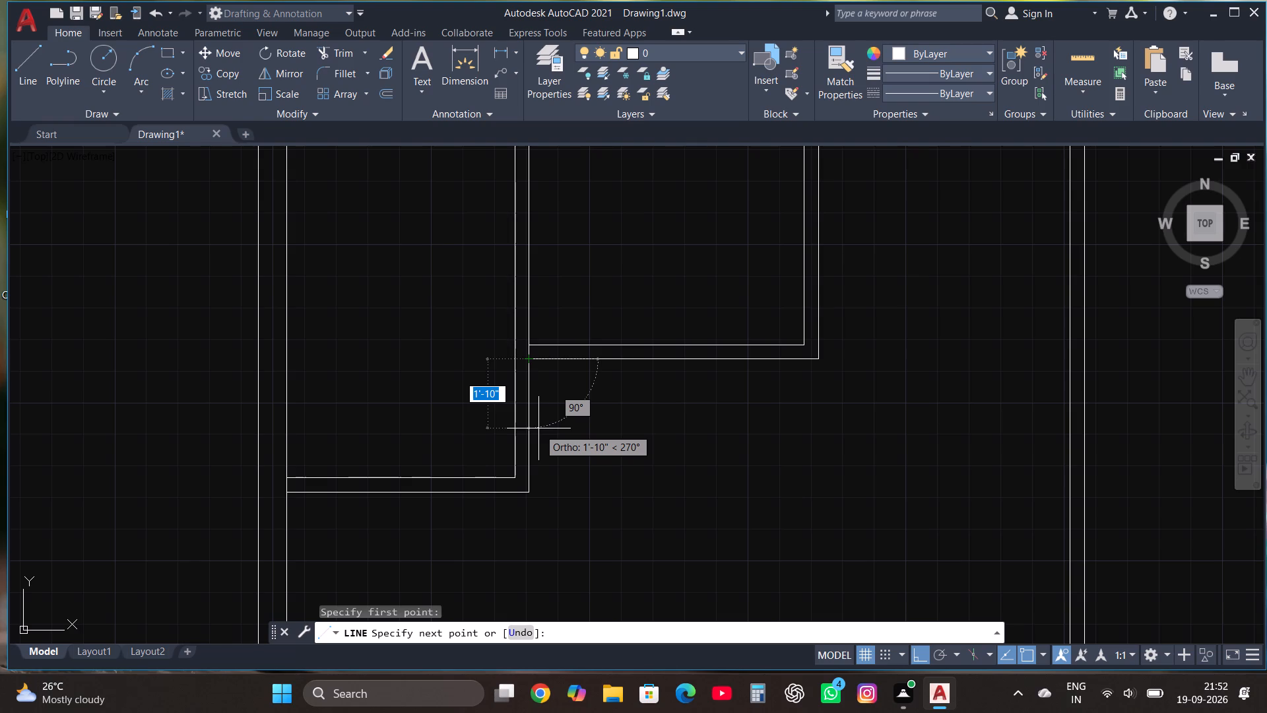
{"action": "type", "text": "3'"}
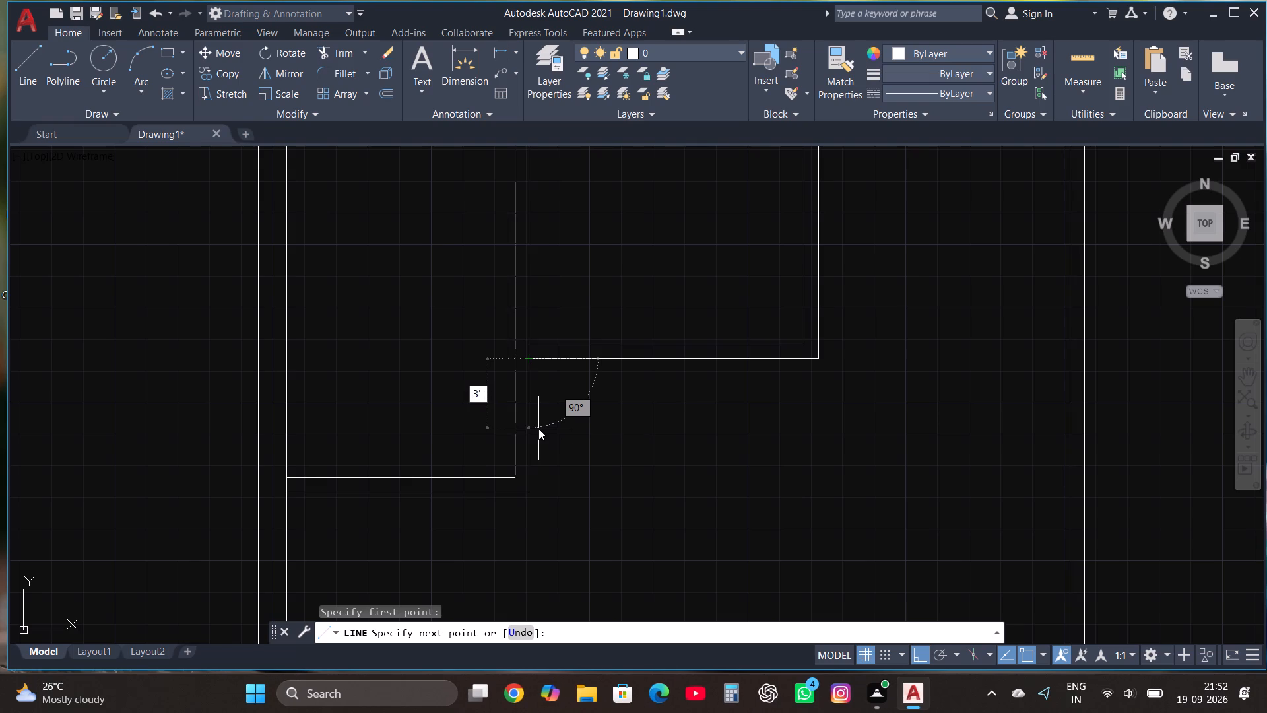
{"action": "type", "text": "1.5\""}
{"action": "key", "text": "Return"}
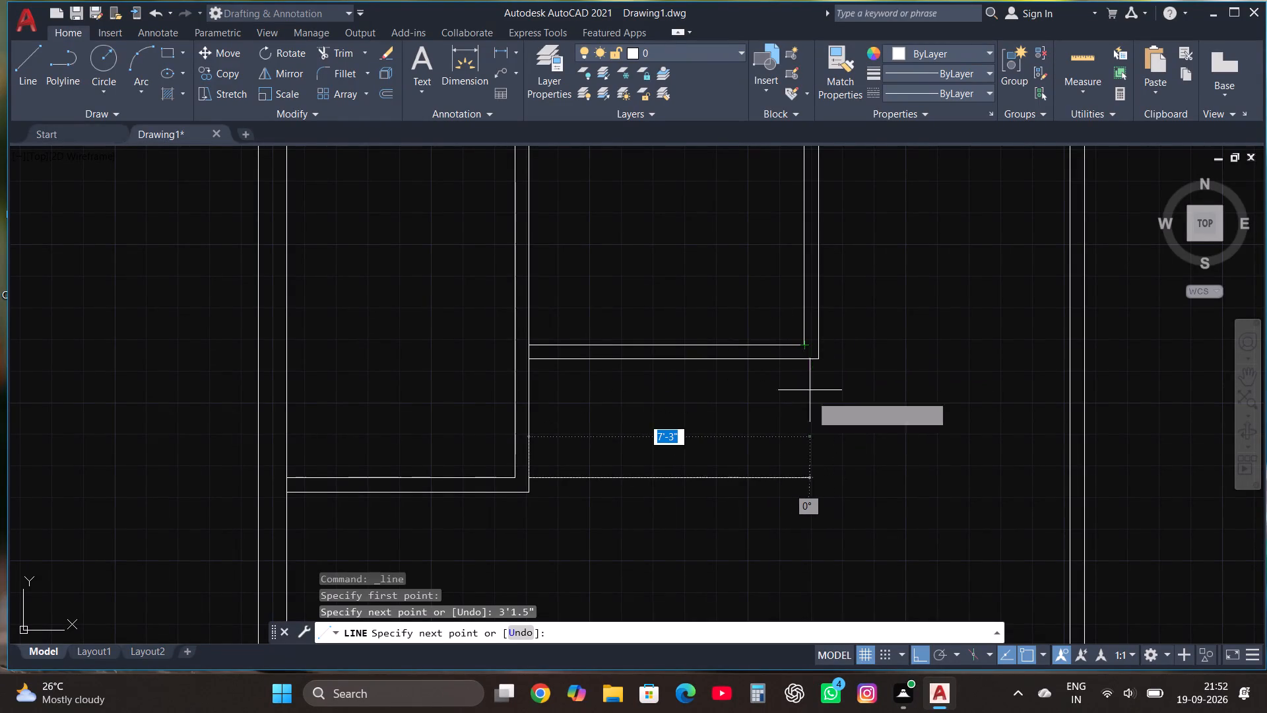
{"action": "left_click", "coordinate": [806, 478]}
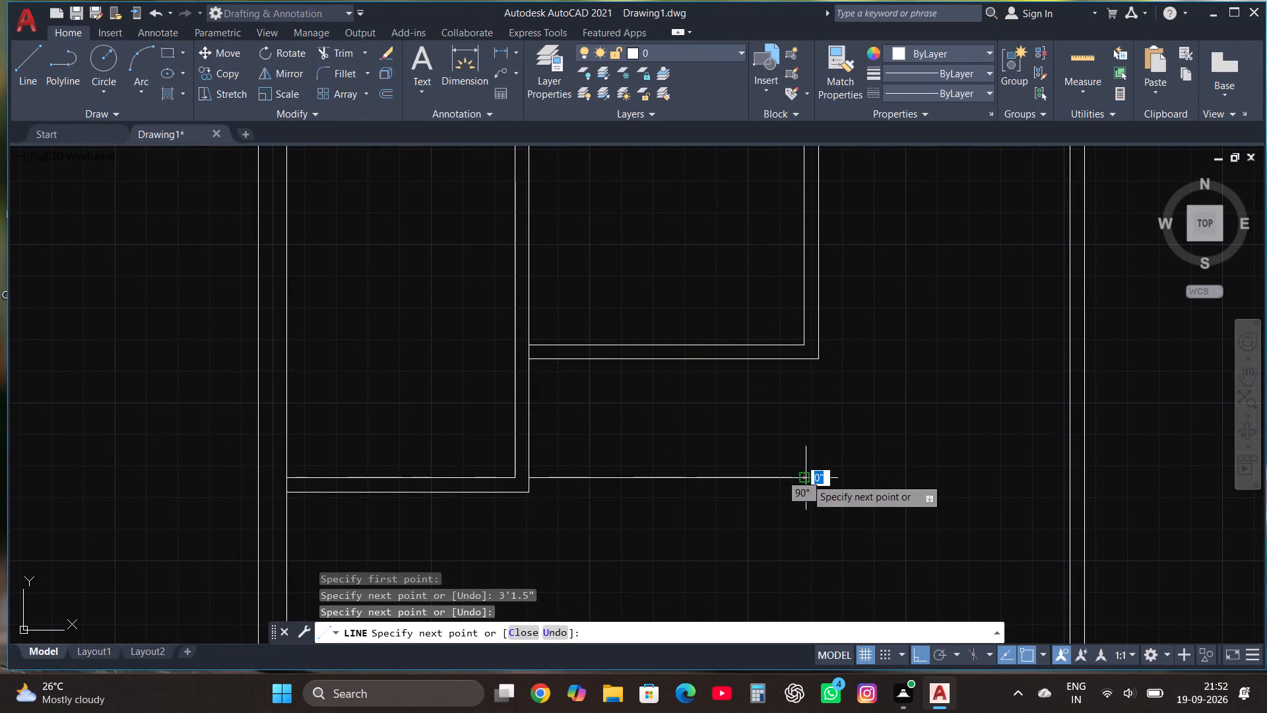
{"action": "left_click", "coordinate": [797, 325]}
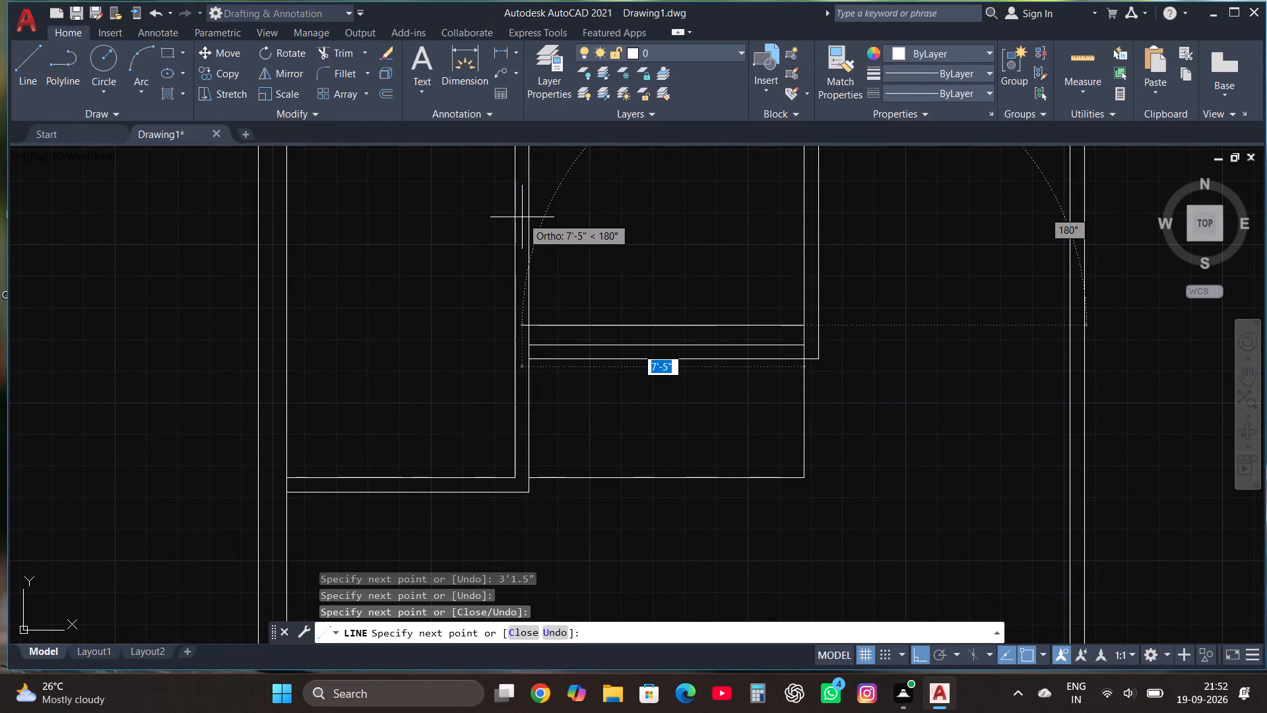
{"action": "key", "text": "Escape"}
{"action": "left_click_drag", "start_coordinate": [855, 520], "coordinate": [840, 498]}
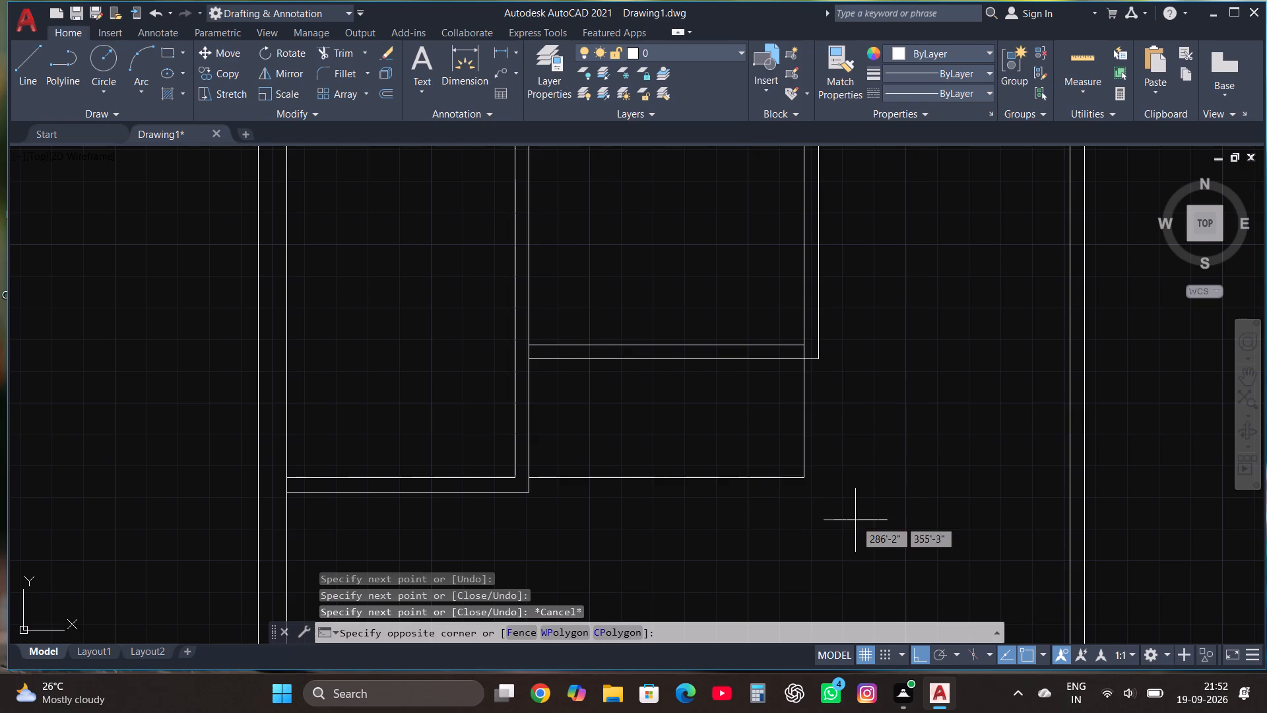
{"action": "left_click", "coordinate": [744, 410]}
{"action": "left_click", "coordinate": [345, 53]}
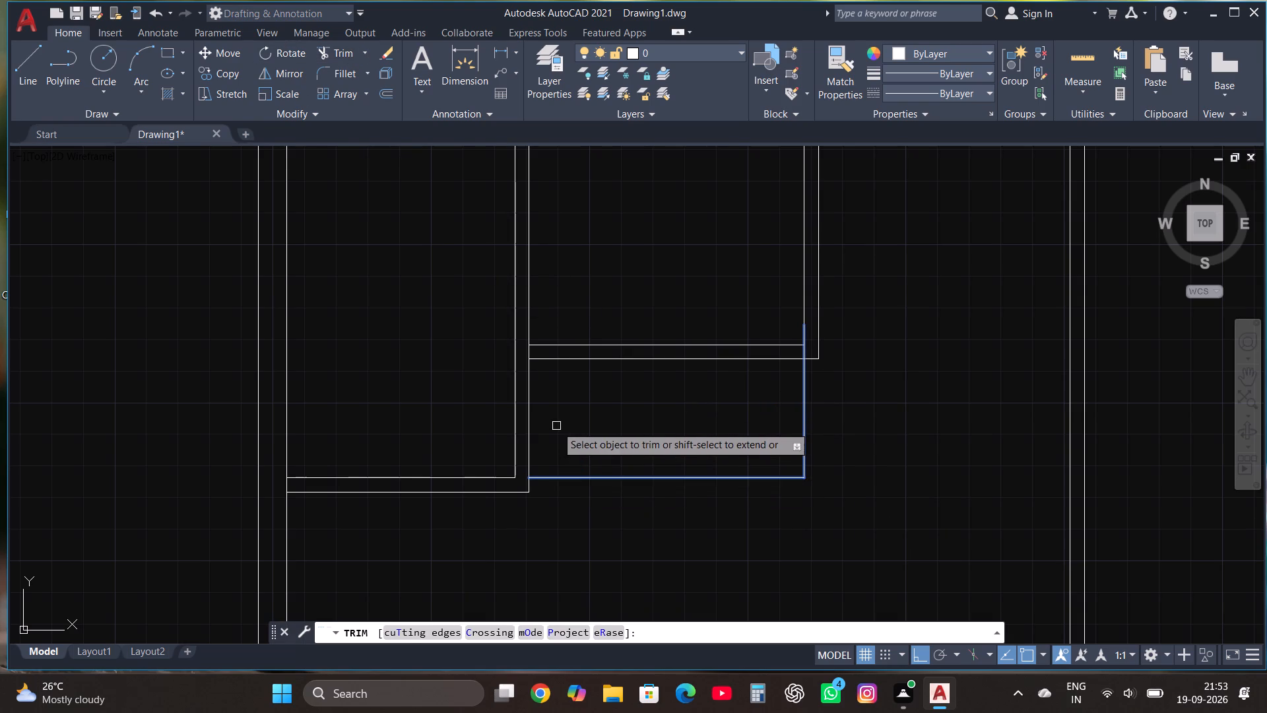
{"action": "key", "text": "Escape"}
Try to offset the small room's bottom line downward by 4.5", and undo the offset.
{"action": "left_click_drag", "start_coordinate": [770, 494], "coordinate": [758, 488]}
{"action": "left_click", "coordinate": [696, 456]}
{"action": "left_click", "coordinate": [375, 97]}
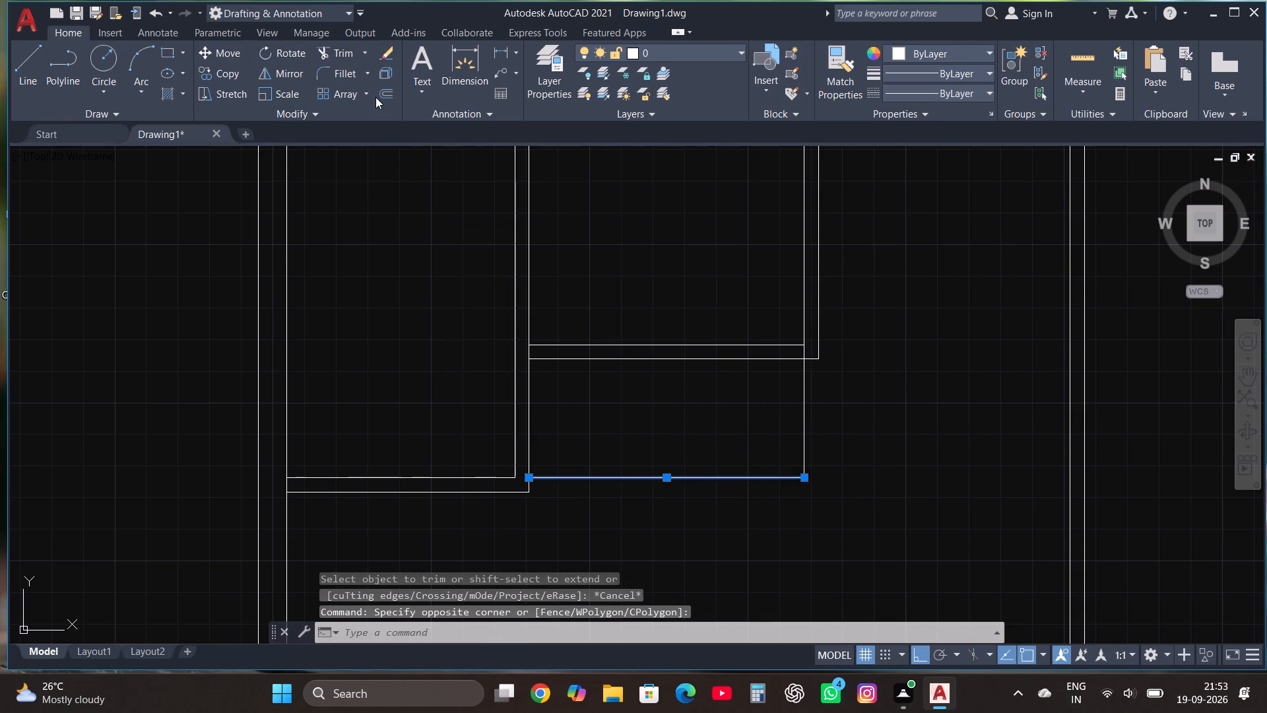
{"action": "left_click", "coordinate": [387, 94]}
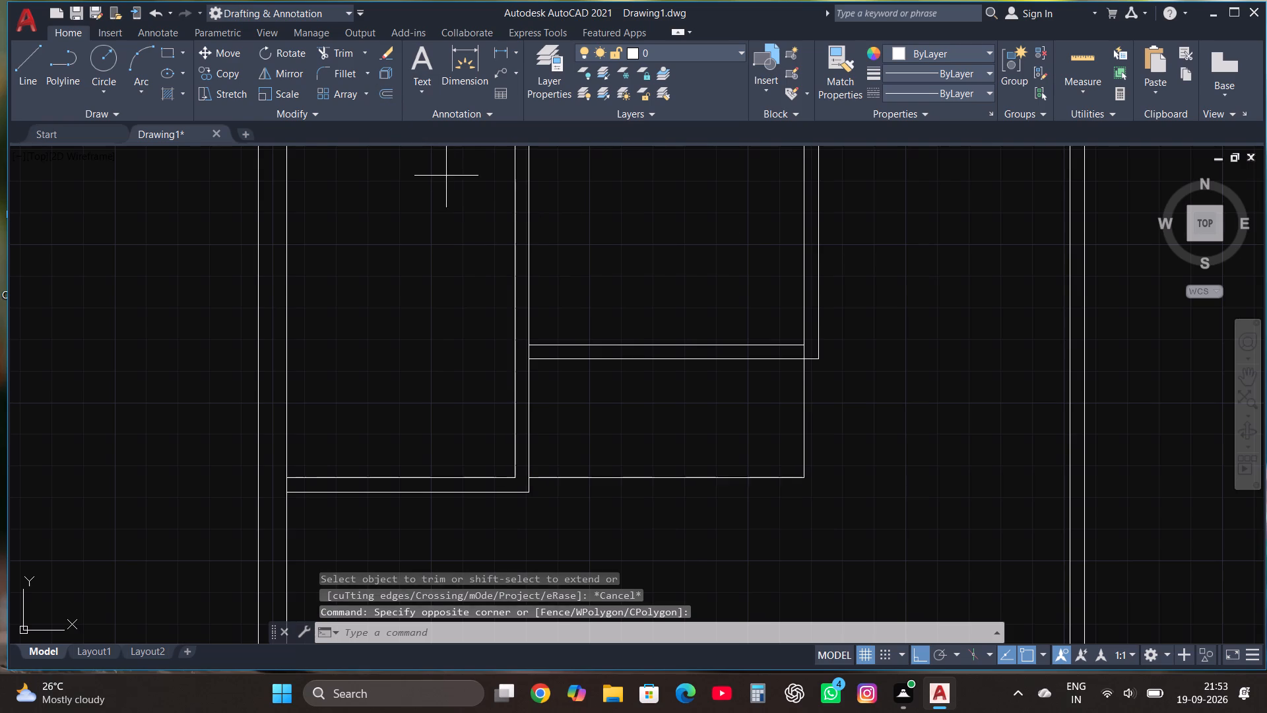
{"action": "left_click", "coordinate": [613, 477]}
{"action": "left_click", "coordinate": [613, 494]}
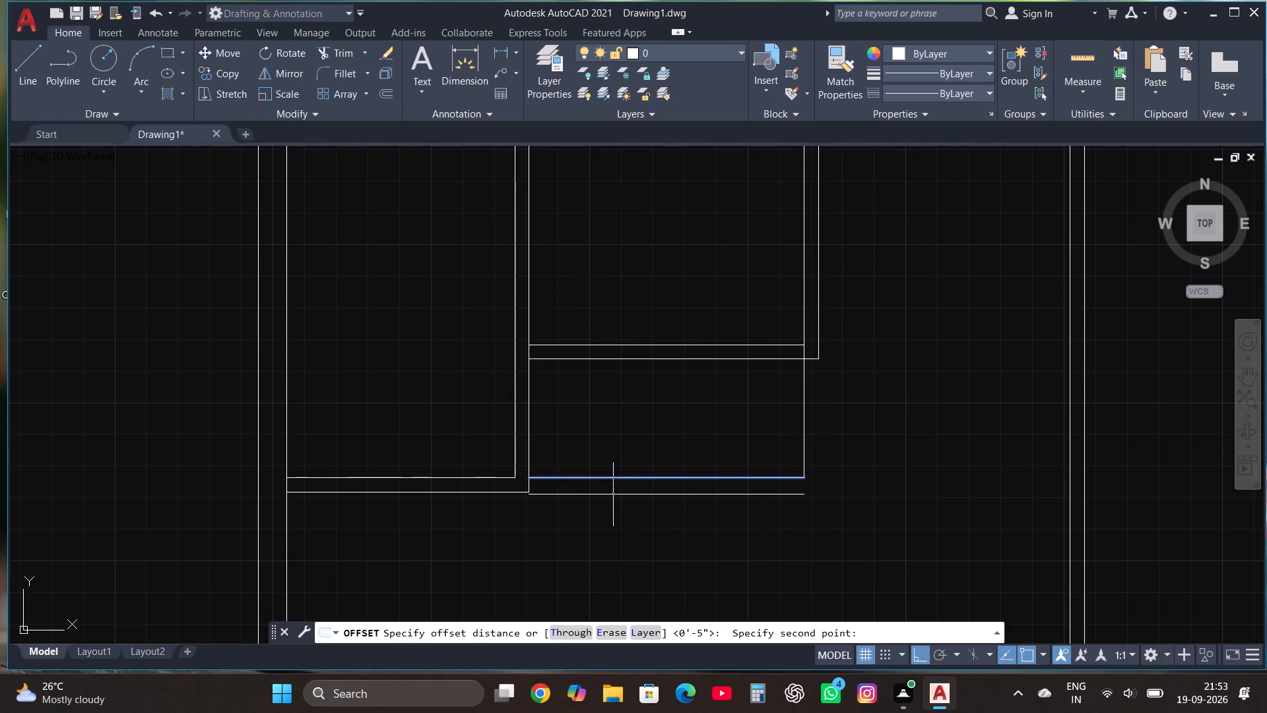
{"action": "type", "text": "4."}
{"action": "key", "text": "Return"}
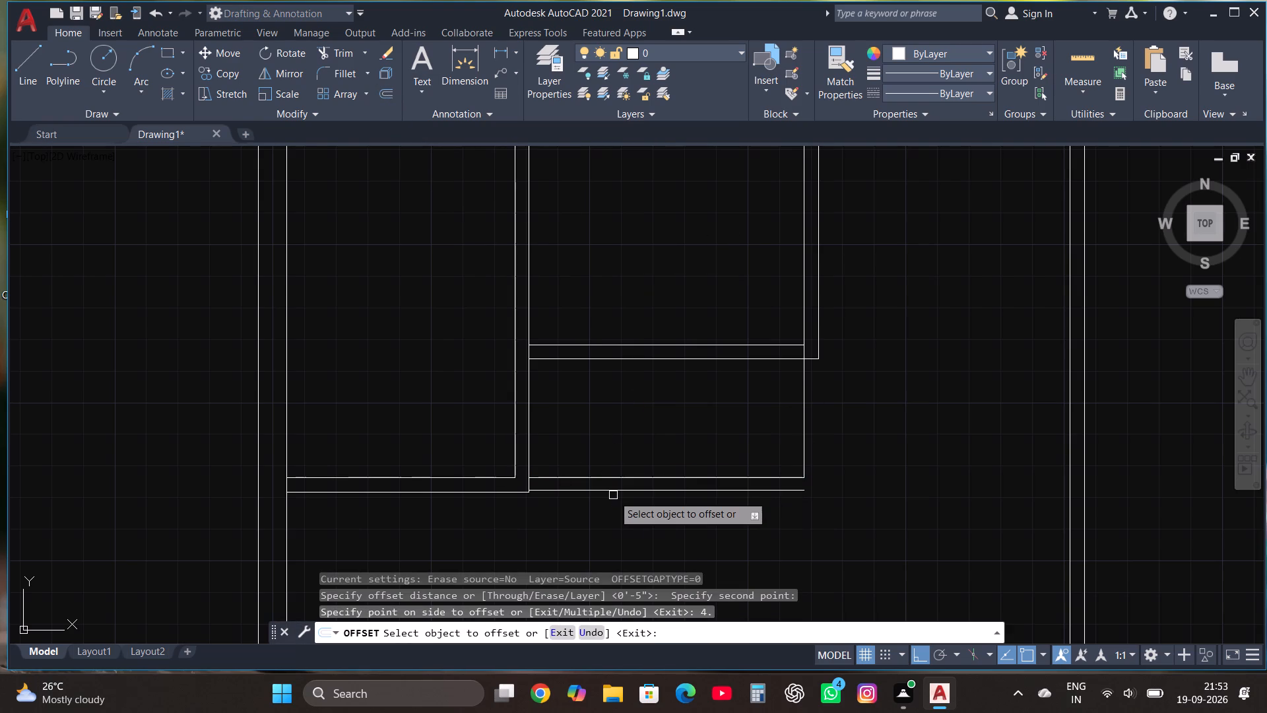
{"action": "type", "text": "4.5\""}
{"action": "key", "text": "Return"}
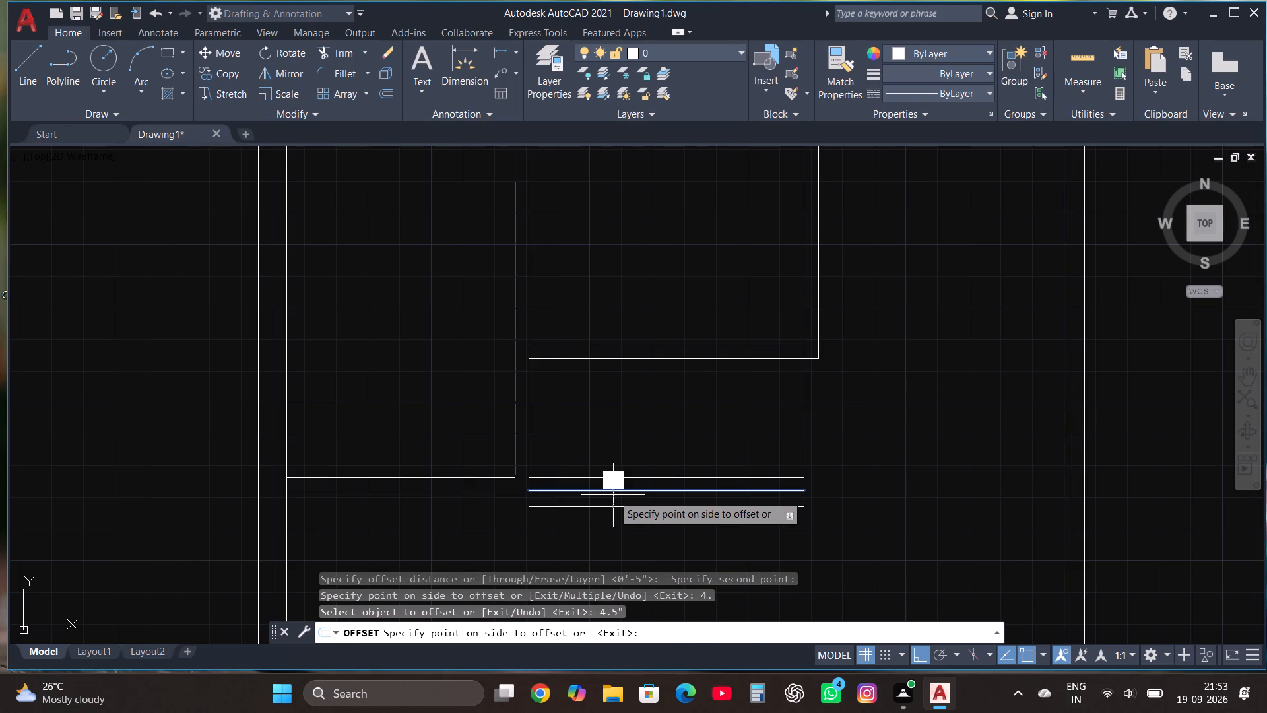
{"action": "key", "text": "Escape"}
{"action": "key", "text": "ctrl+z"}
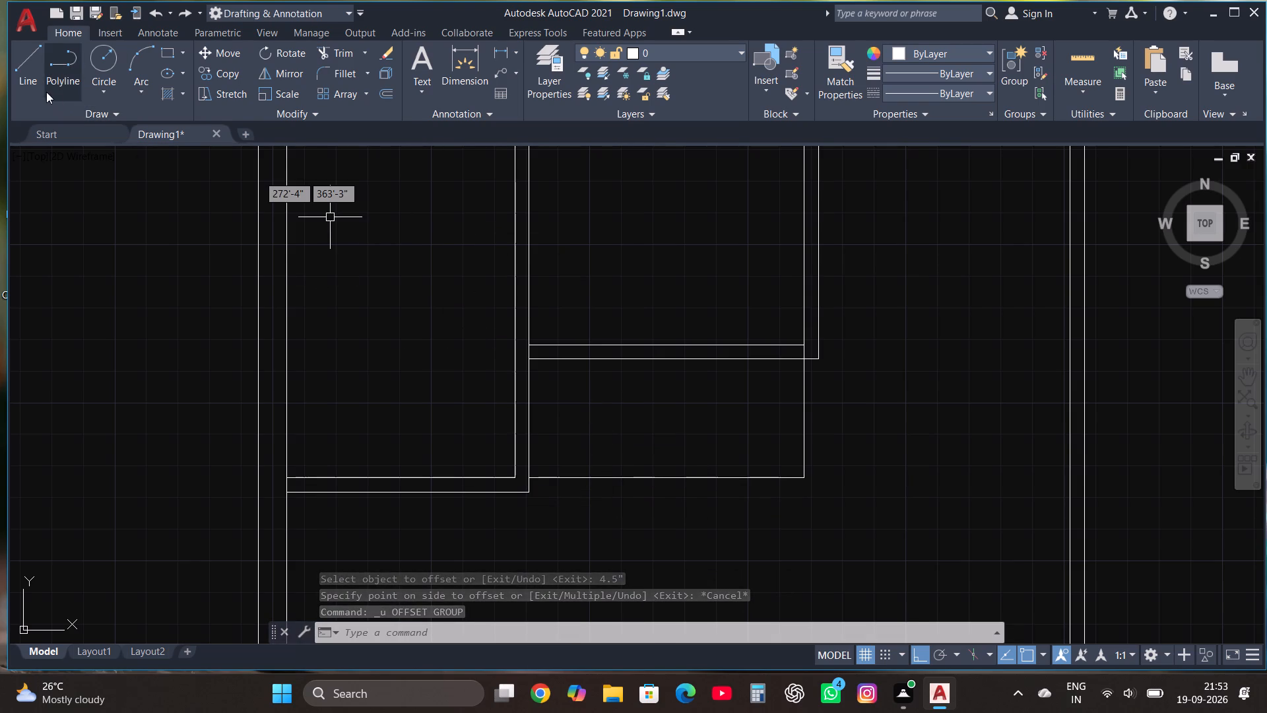
Draw the small room's outer wall lines from the neighbouring rooms' outer lower-right corners, one across and one down, crossing past each other.
{"action": "left_click", "coordinate": [36, 75]}
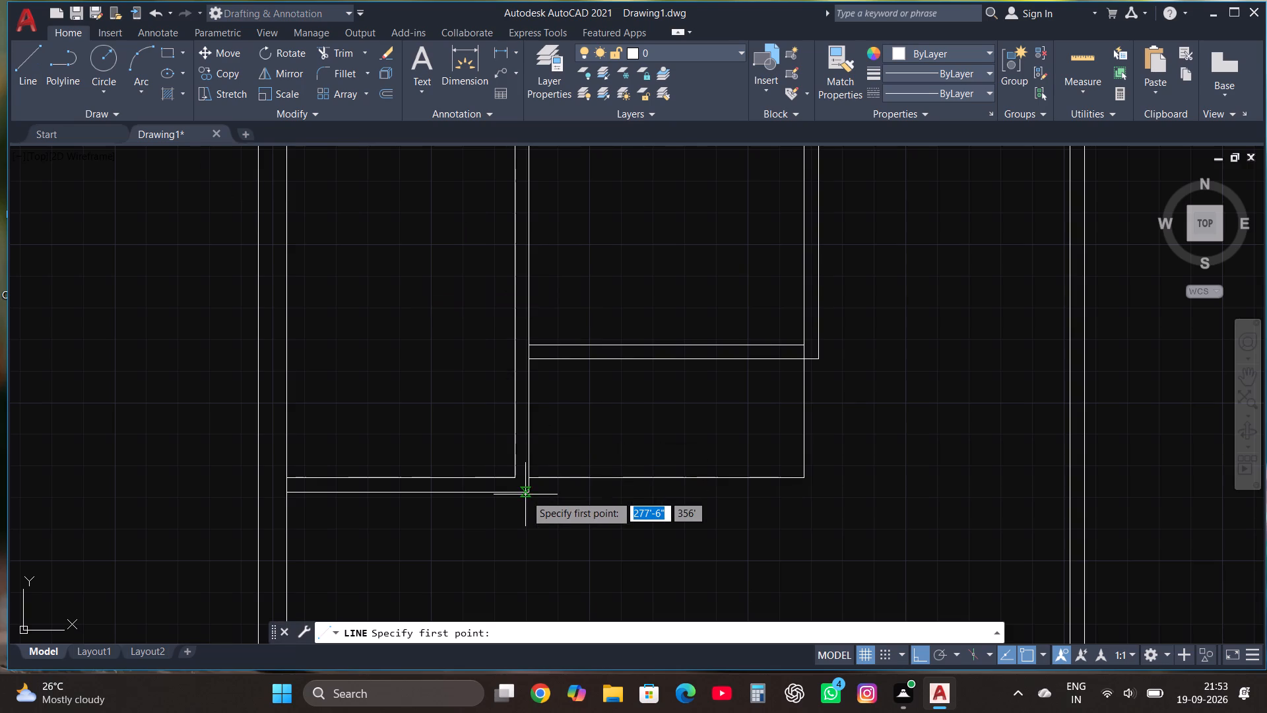
{"action": "left_click", "coordinate": [529, 491]}
{"action": "left_click", "coordinate": [851, 484]}
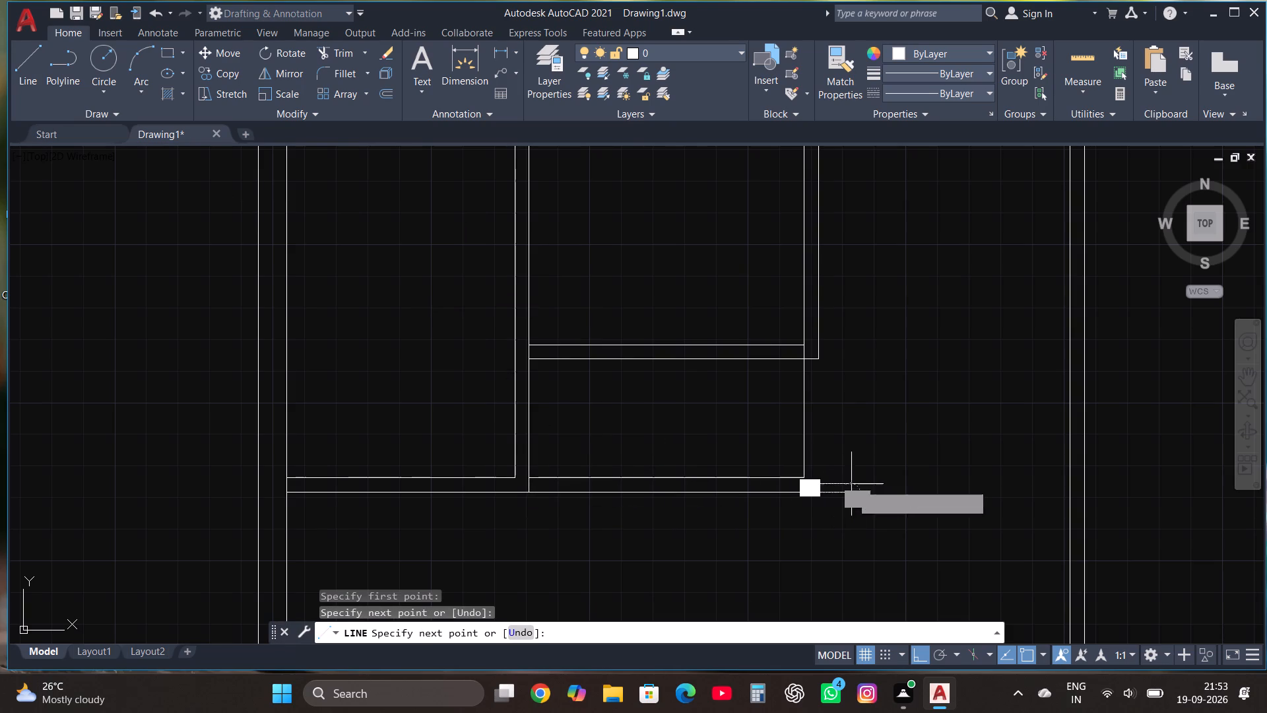
{"action": "left_click", "coordinate": [36, 58]}
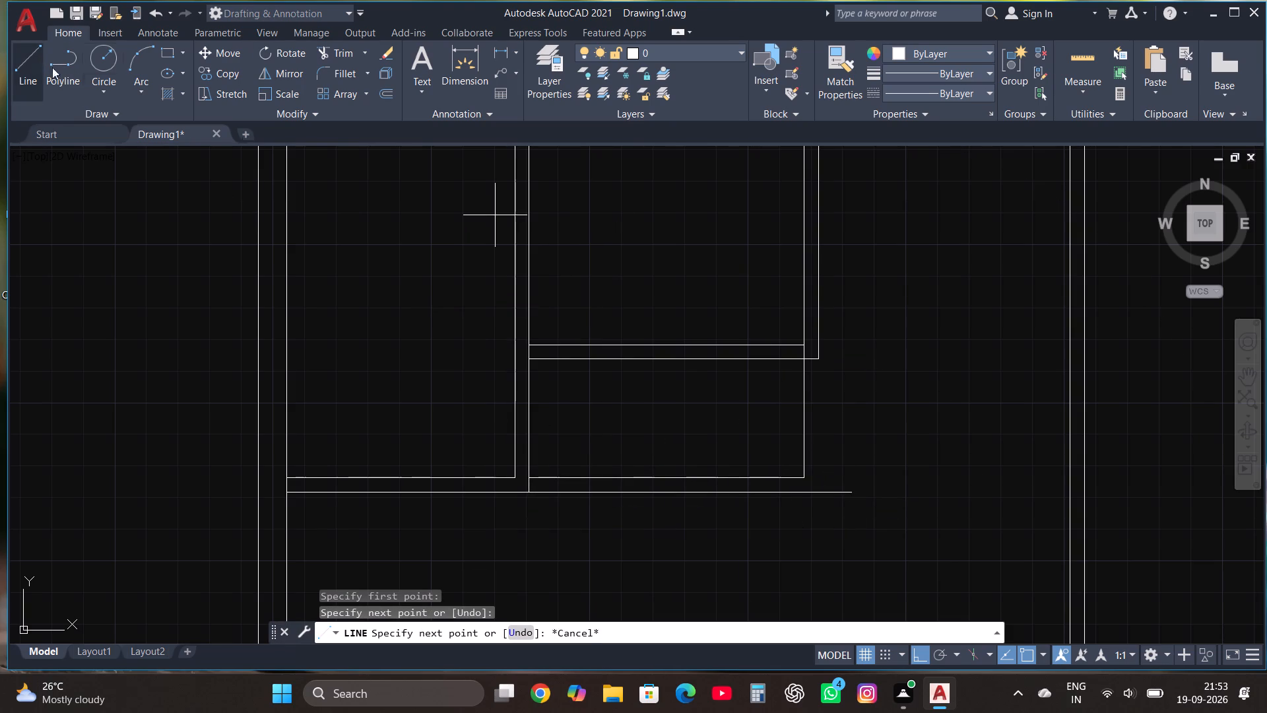
{"action": "left_click", "coordinate": [818, 356]}
{"action": "left_click", "coordinate": [819, 507]}
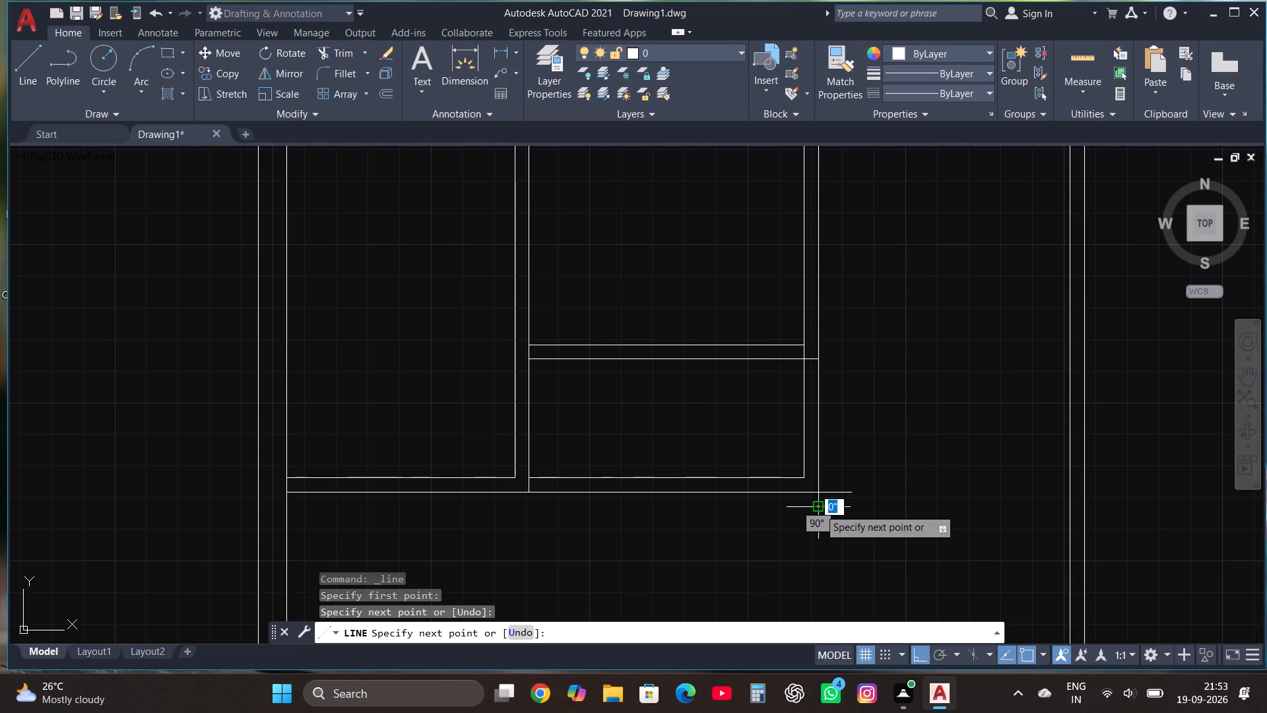
{"action": "key", "text": "Escape"}
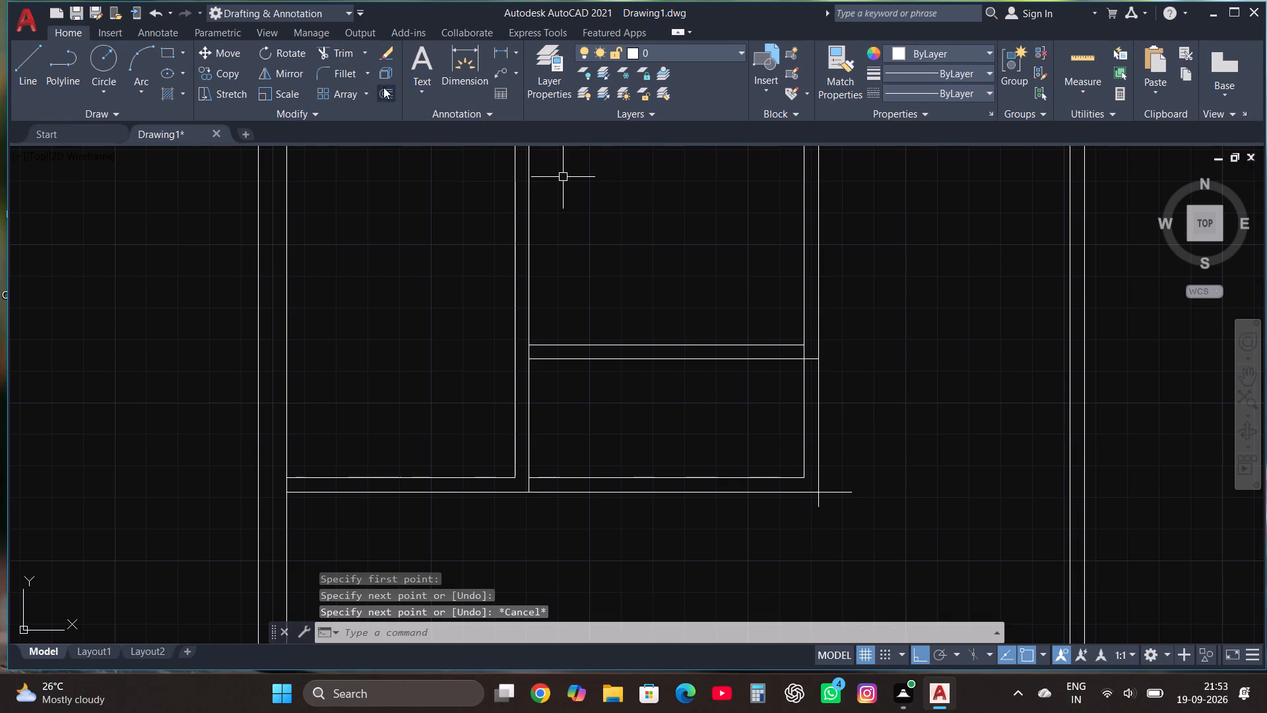
{"action": "left_click", "coordinate": [384, 88]}
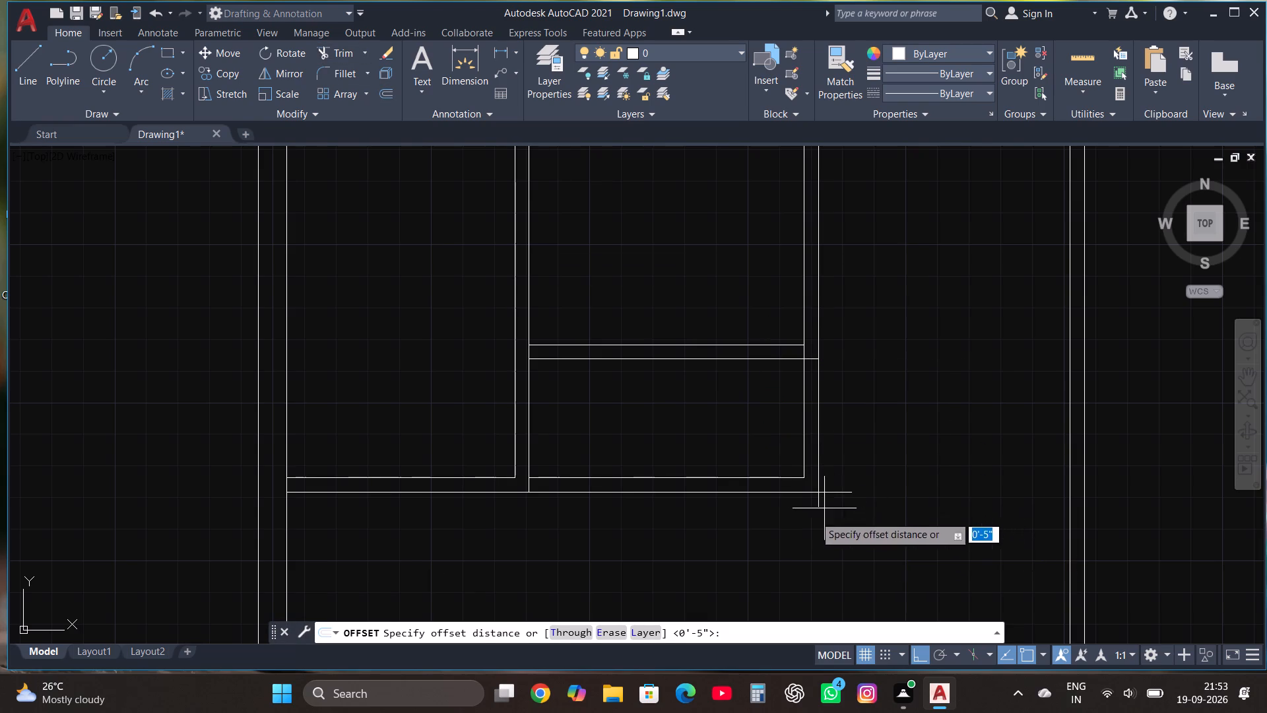
{"action": "key", "text": "Escape"}
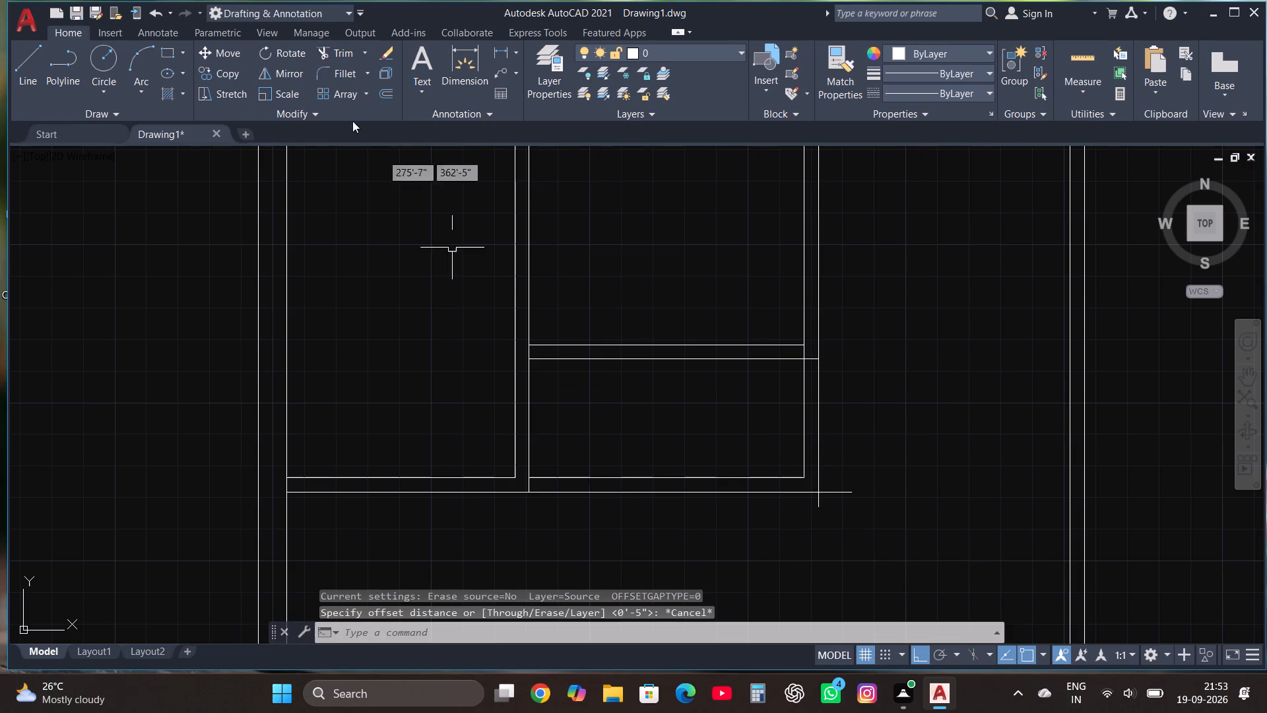
Trim the overhanging ends at the small room's outer lower-right corner and the leftover line pieces inside its wall junctions.
{"action": "left_click", "coordinate": [337, 55]}
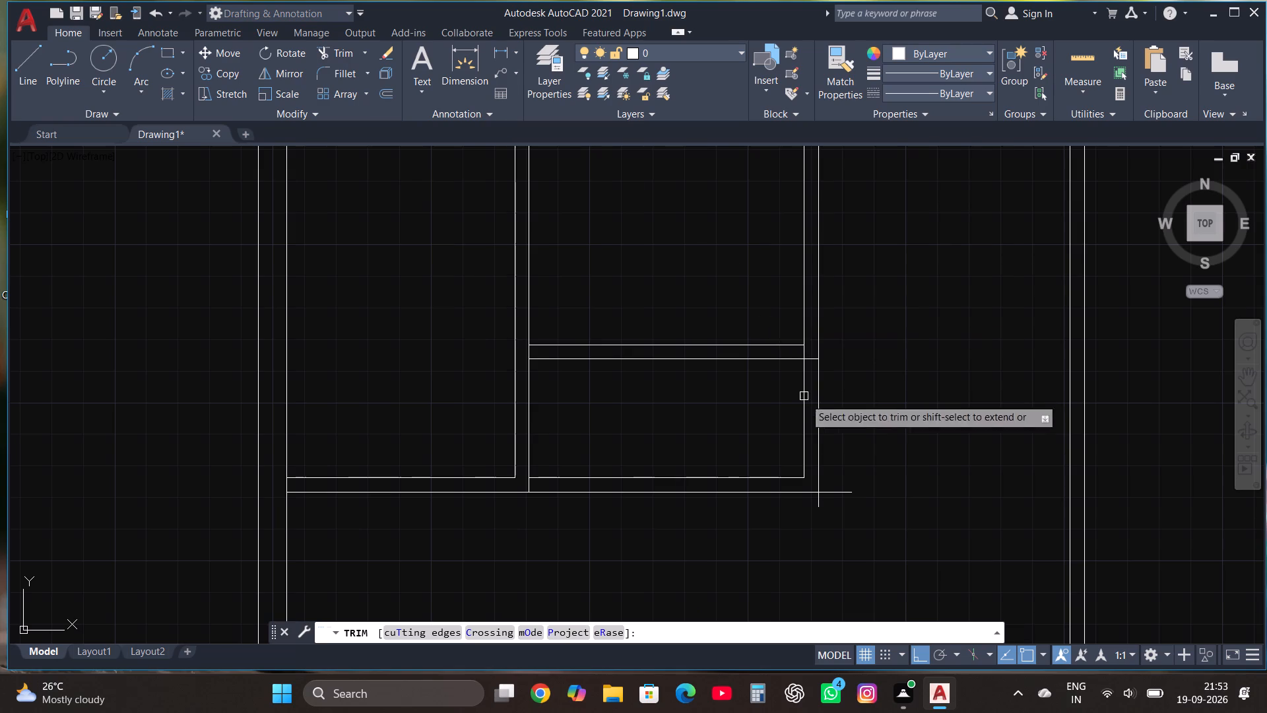
{"action": "left_click", "coordinate": [816, 507]}
{"action": "left_click", "coordinate": [829, 495]}
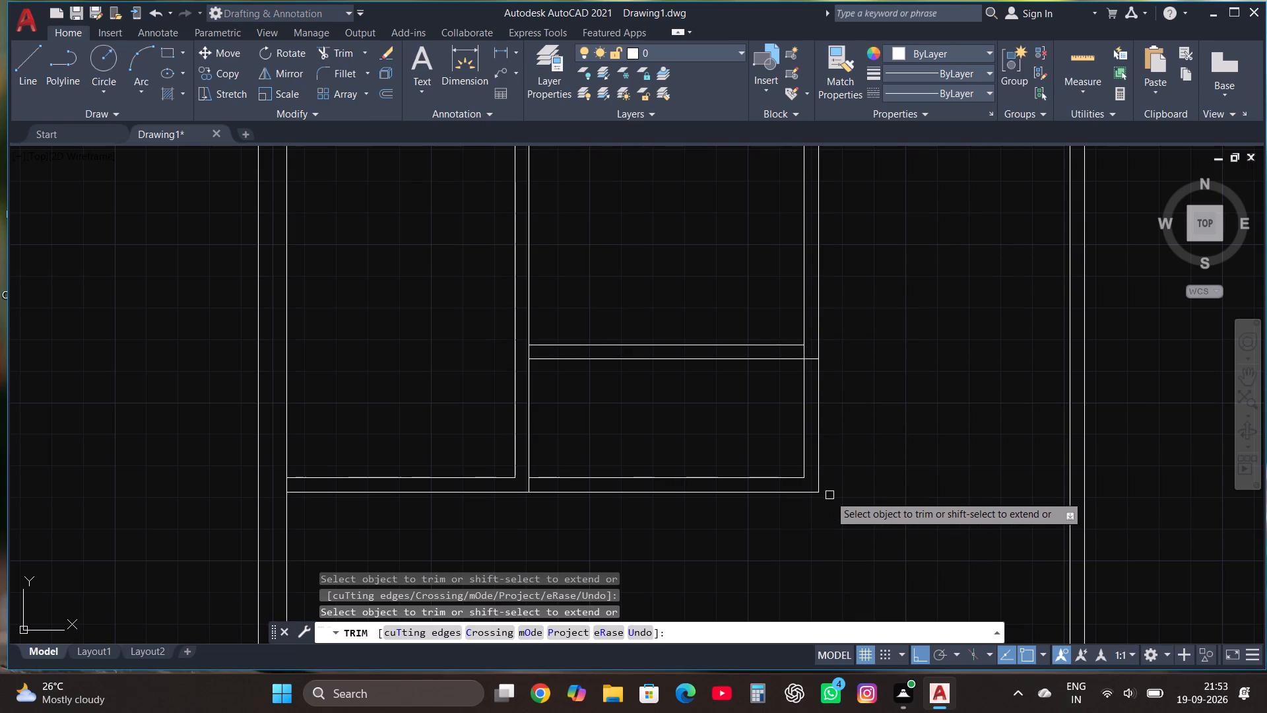
{"action": "left_click", "coordinate": [810, 360]}
{"action": "left_click", "coordinate": [804, 352]}
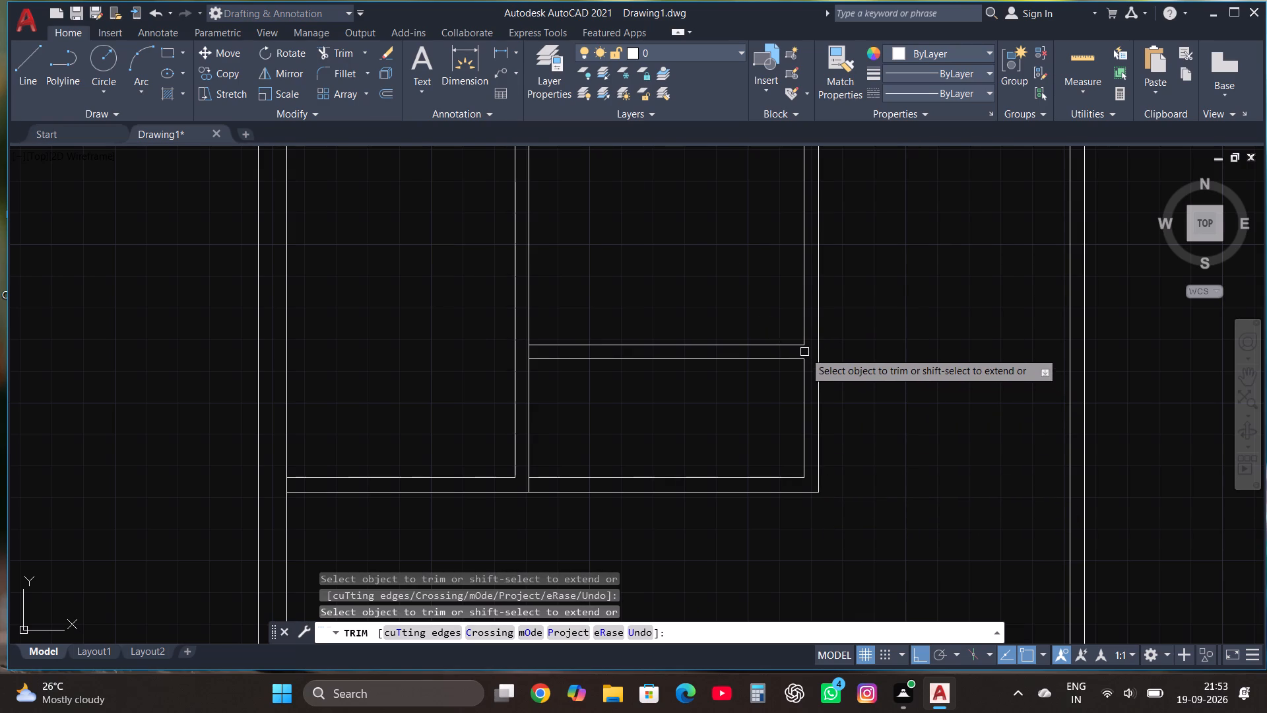
{"action": "left_click", "coordinate": [526, 485]}
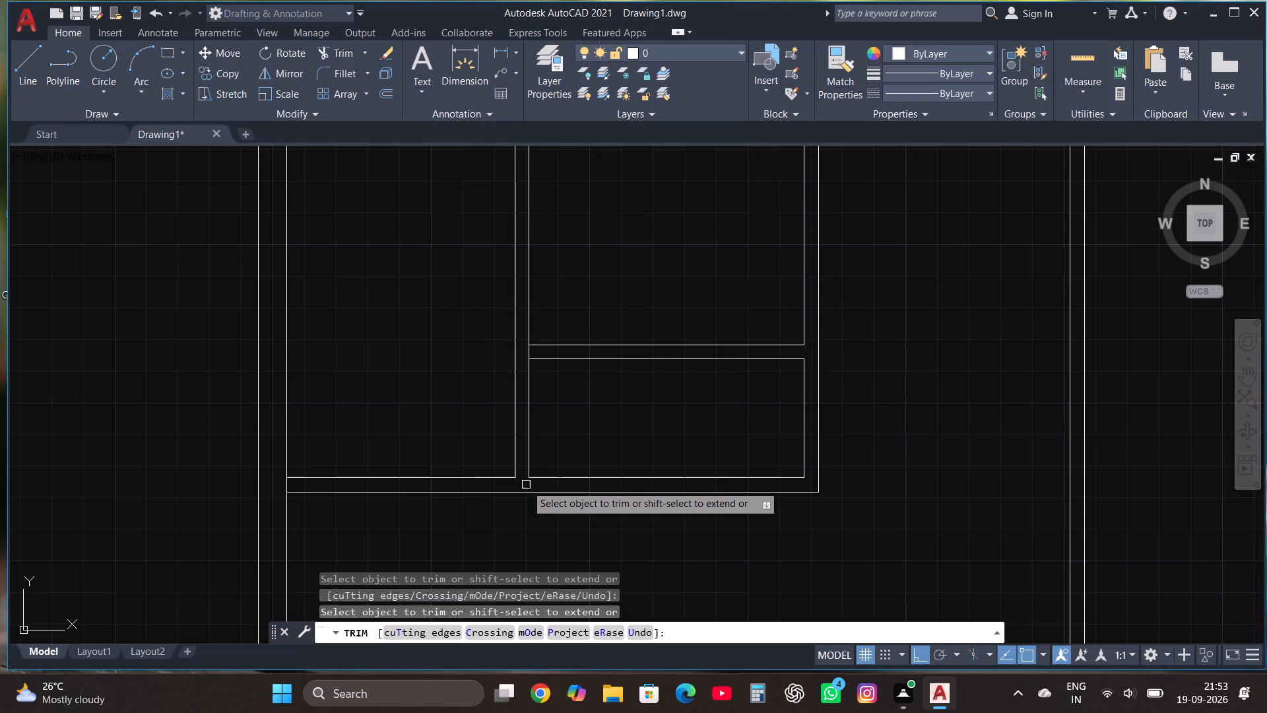
{"action": "key", "text": "Escape"}
Draw a room below the small left-side rooms, with lines from the outer wall's inner face 10' down, 13'7.5" across and 10' up.
{"action": "scroll", "coordinate": [526, 485], "scroll_direction": "down", "scroll_amount": 2}
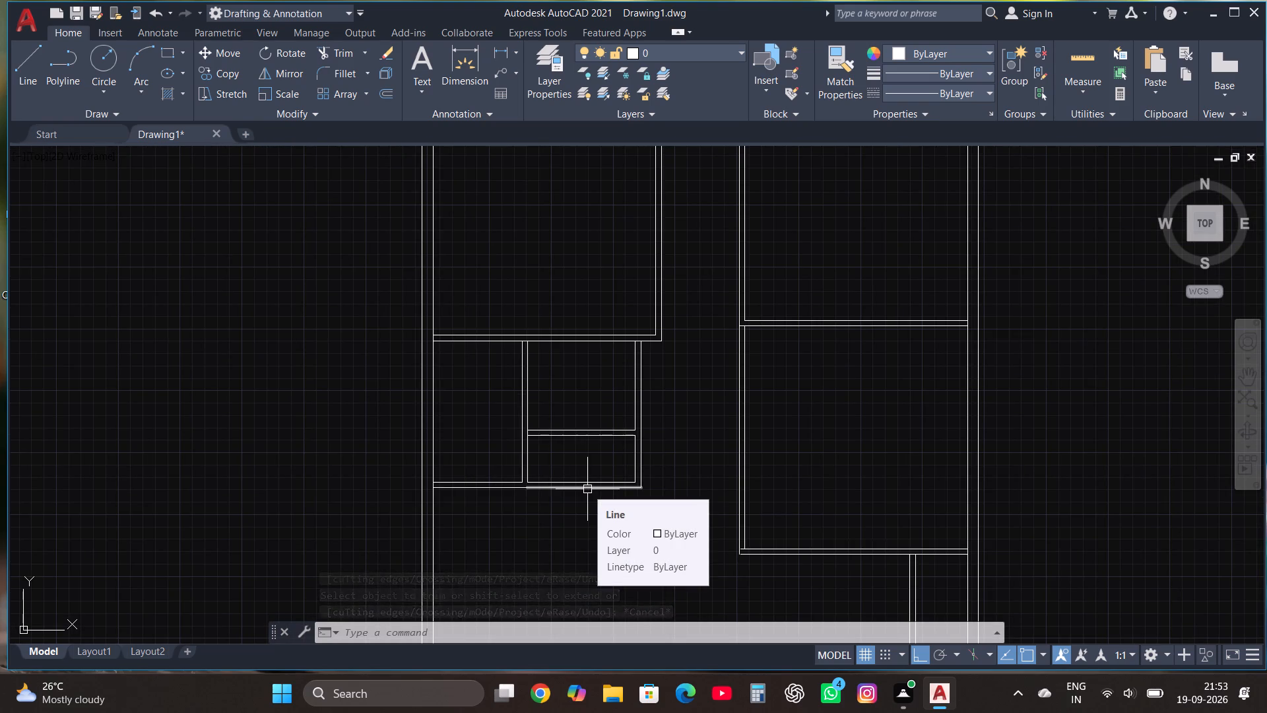
{"action": "scroll", "coordinate": [646, 349], "scroll_direction": "down", "scroll_amount": 1}
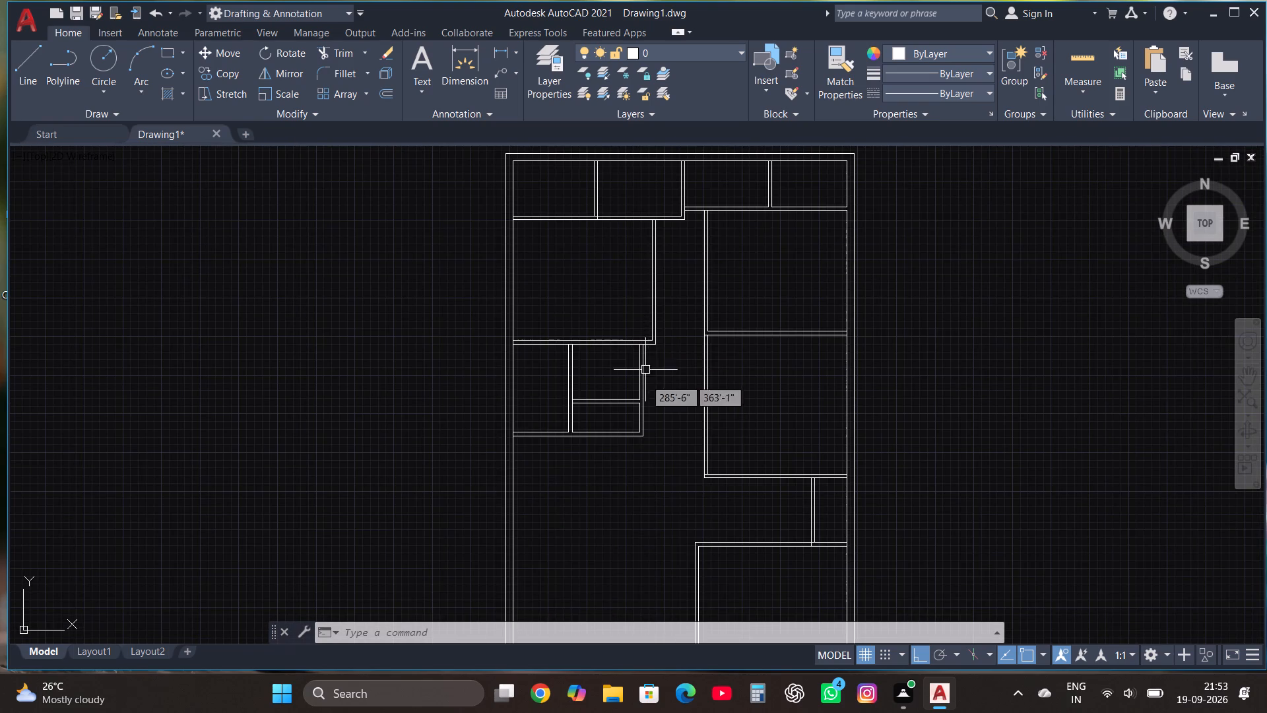
{"action": "scroll", "coordinate": [624, 384], "scroll_direction": "down", "scroll_amount": 1}
{"action": "scroll", "coordinate": [630, 429], "scroll_direction": "up", "scroll_amount": 2}
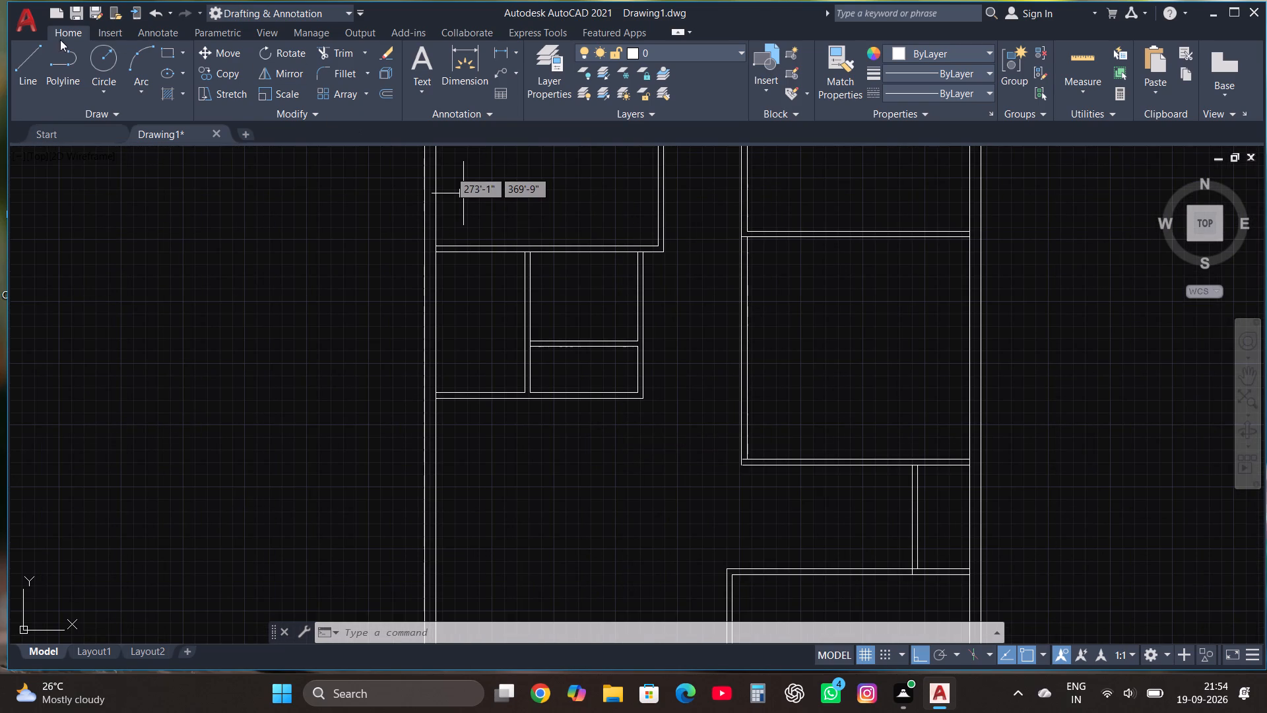
{"action": "left_click", "coordinate": [30, 59]}
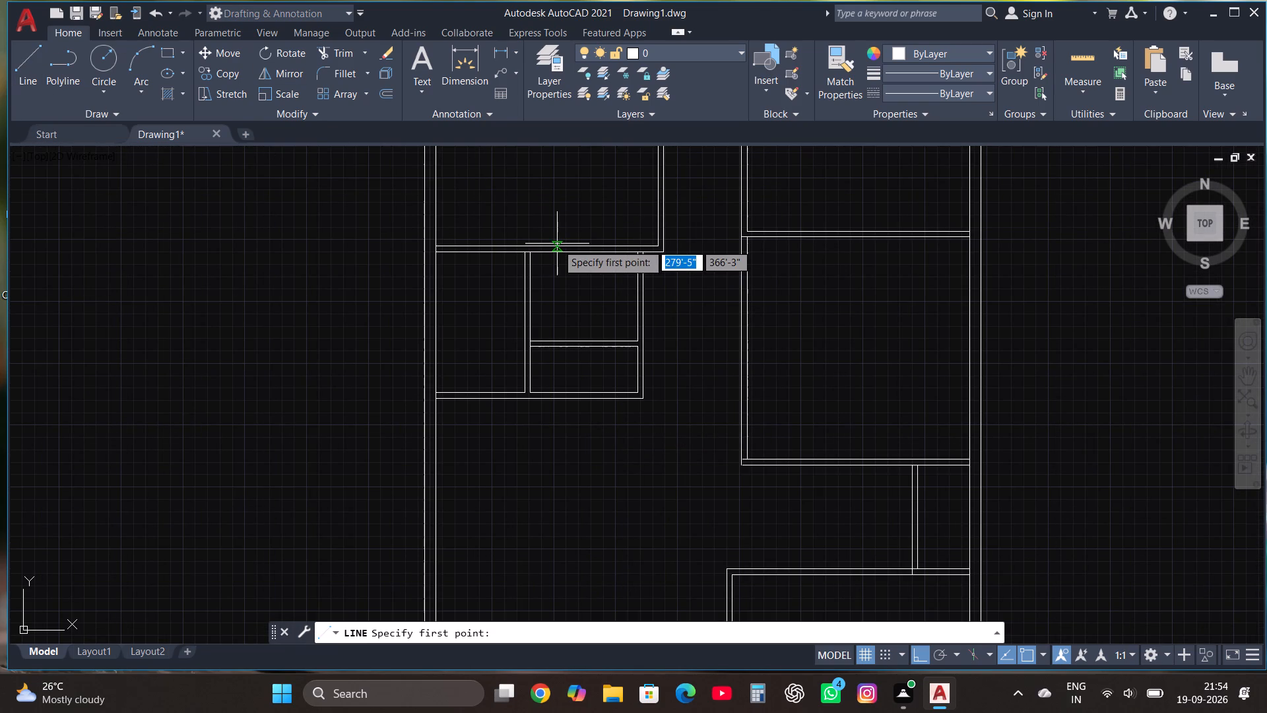
{"action": "scroll", "coordinate": [557, 244], "scroll_direction": "down", "scroll_amount": 1}
{"action": "scroll", "coordinate": [529, 462], "scroll_direction": "up", "scroll_amount": 3}
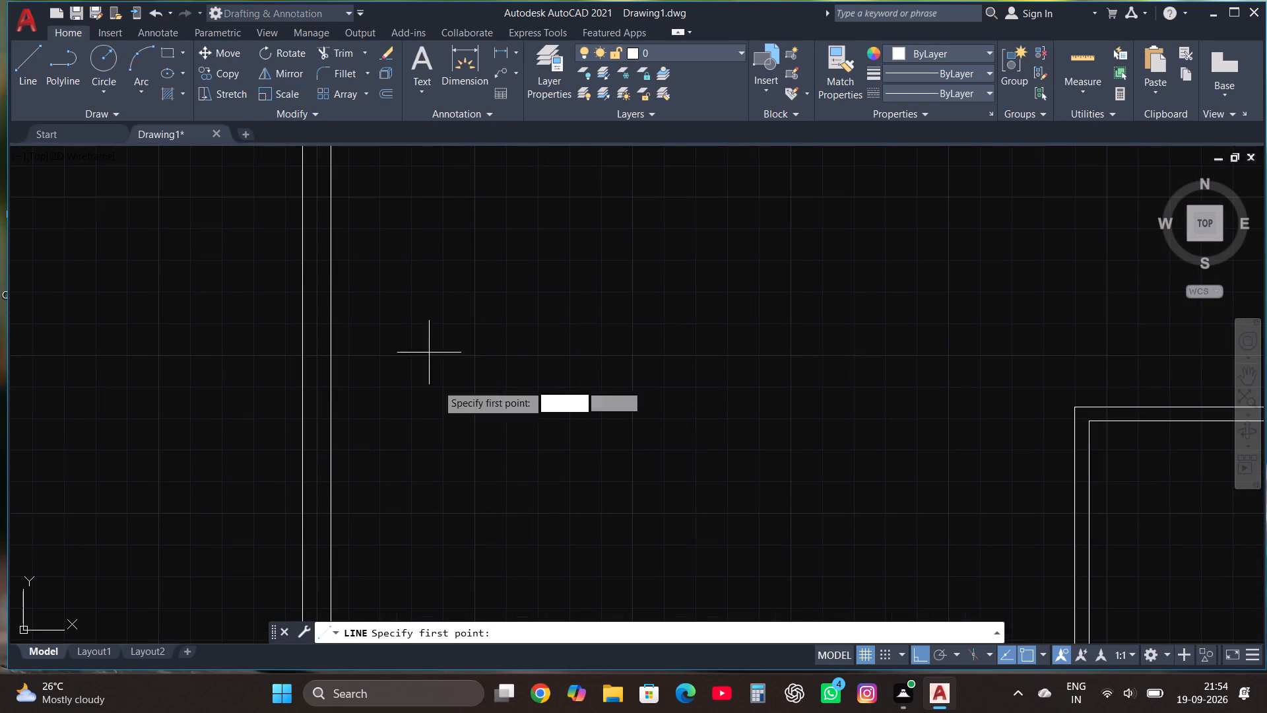
{"action": "scroll", "coordinate": [443, 422], "scroll_direction": "down", "scroll_amount": 2}
{"action": "scroll", "coordinate": [393, 240], "scroll_direction": "up", "scroll_amount": 2}
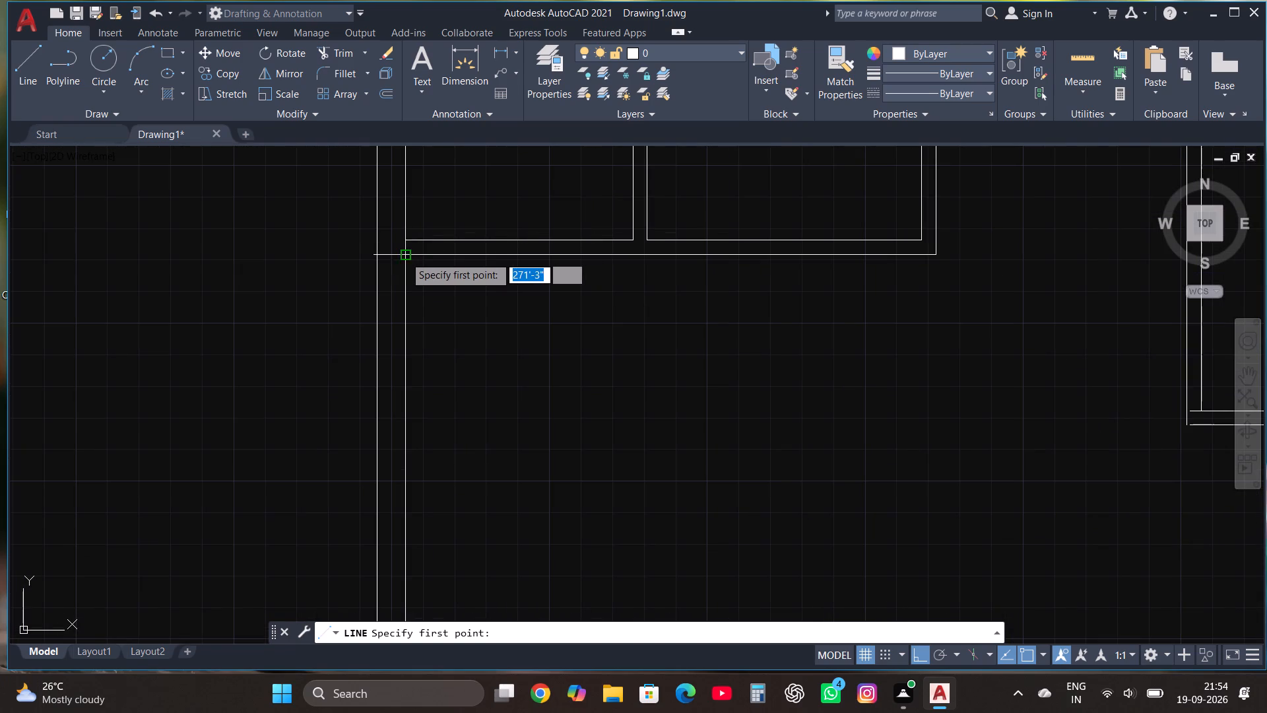
{"action": "left_click", "coordinate": [404, 253]}
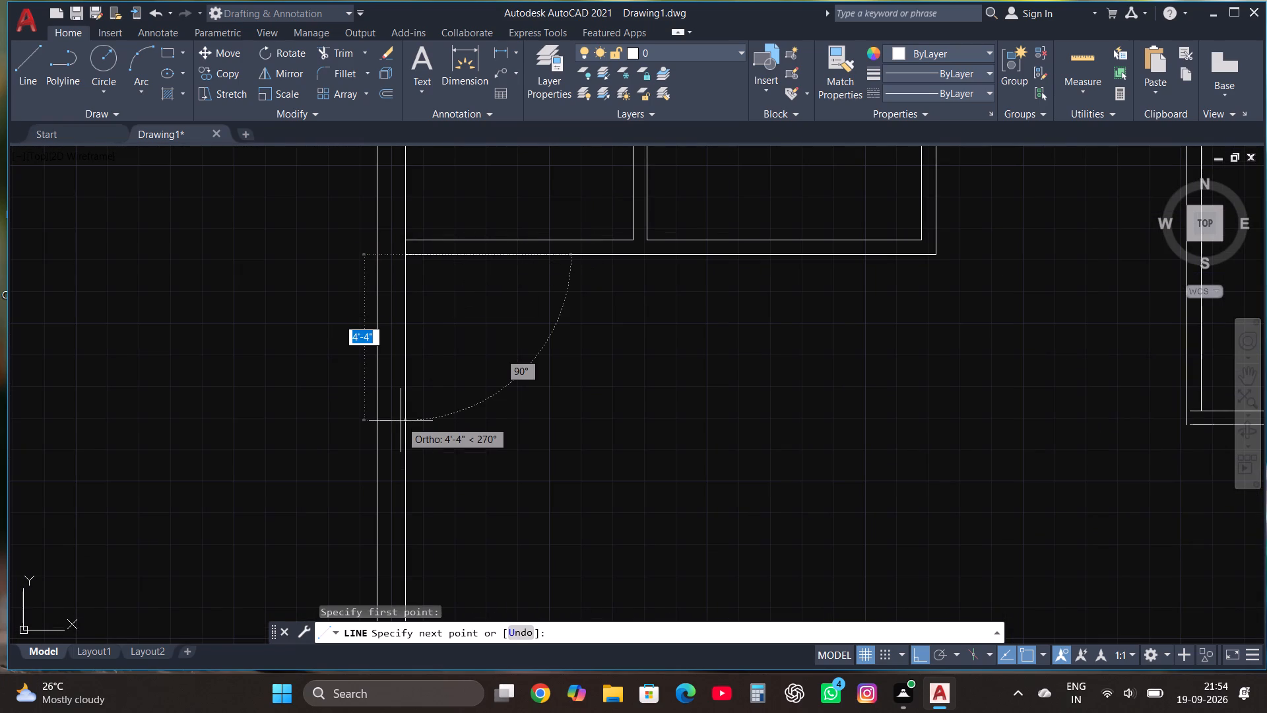
{"action": "type", "text": "10'"}
{"action": "key", "text": "Return"}
{"action": "scroll", "coordinate": [513, 375], "scroll_direction": "down", "scroll_amount": 2}
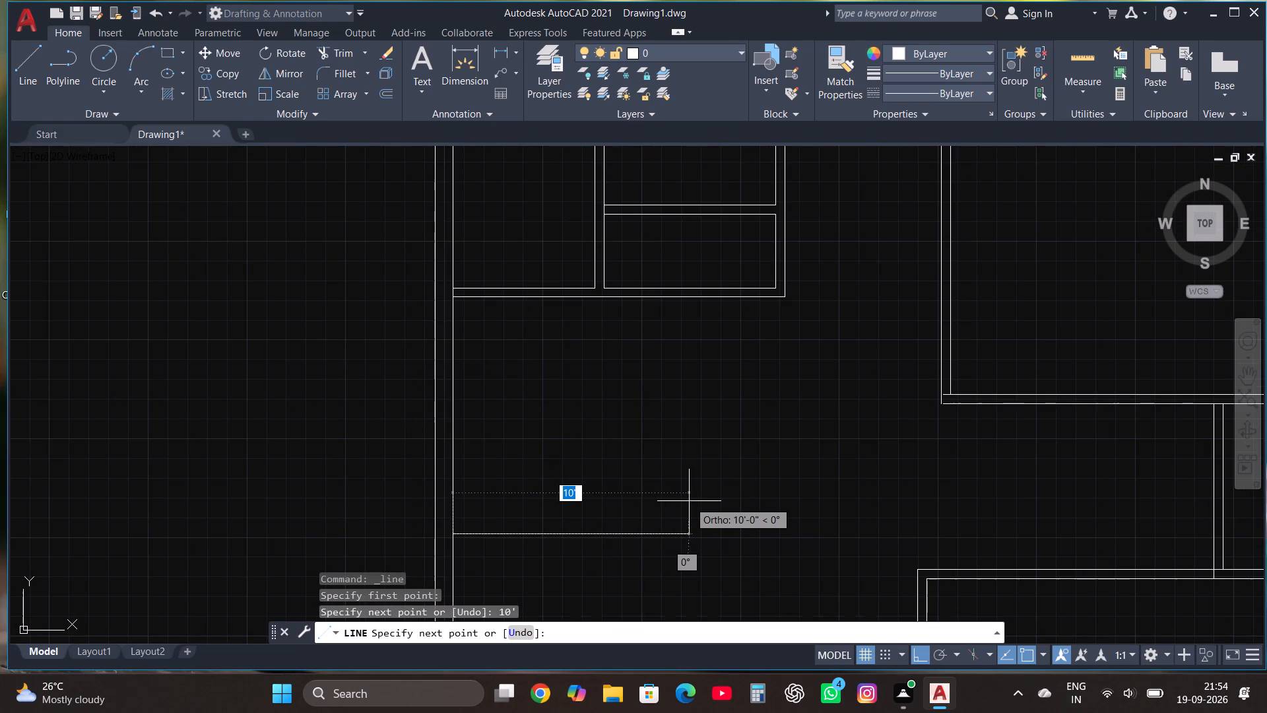
{"action": "scroll", "coordinate": [689, 501], "scroll_direction": "up", "scroll_amount": 1}
{"action": "type", "text": "13"}
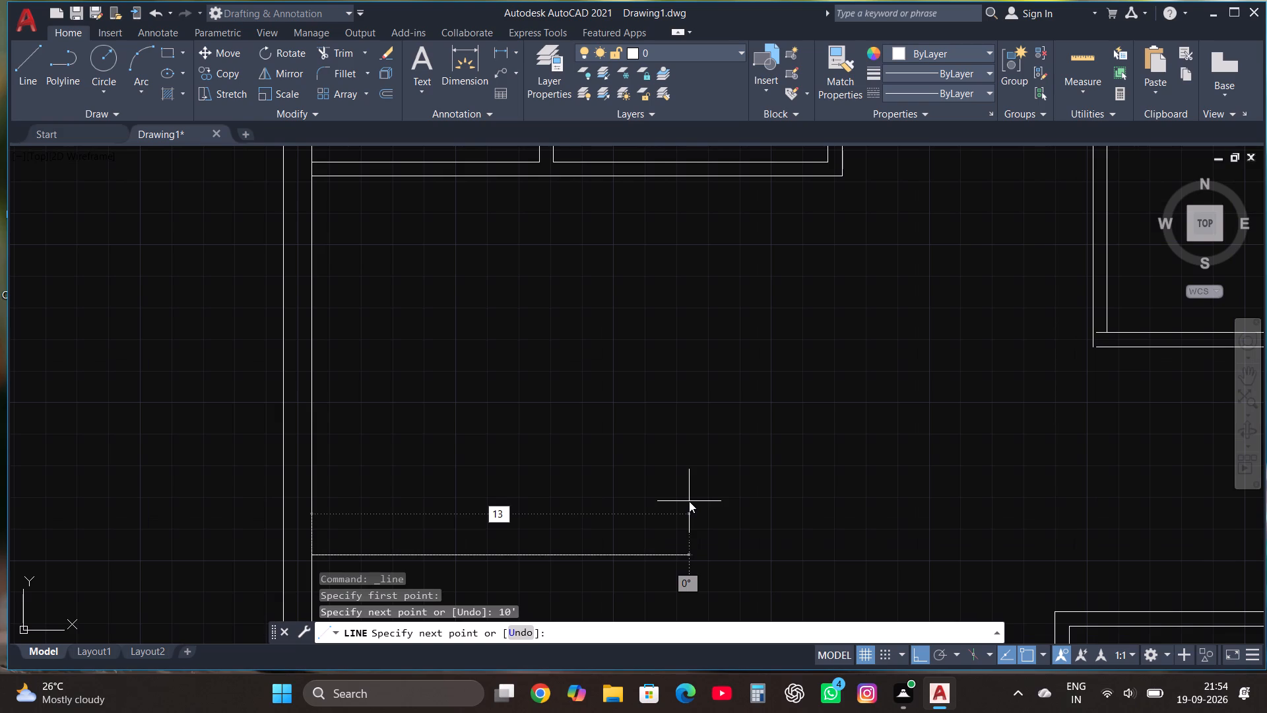
{"action": "key", "text": "apostrophe"}
{"action": "type", "text": "7.5\""}
{"action": "key", "text": "Return"}
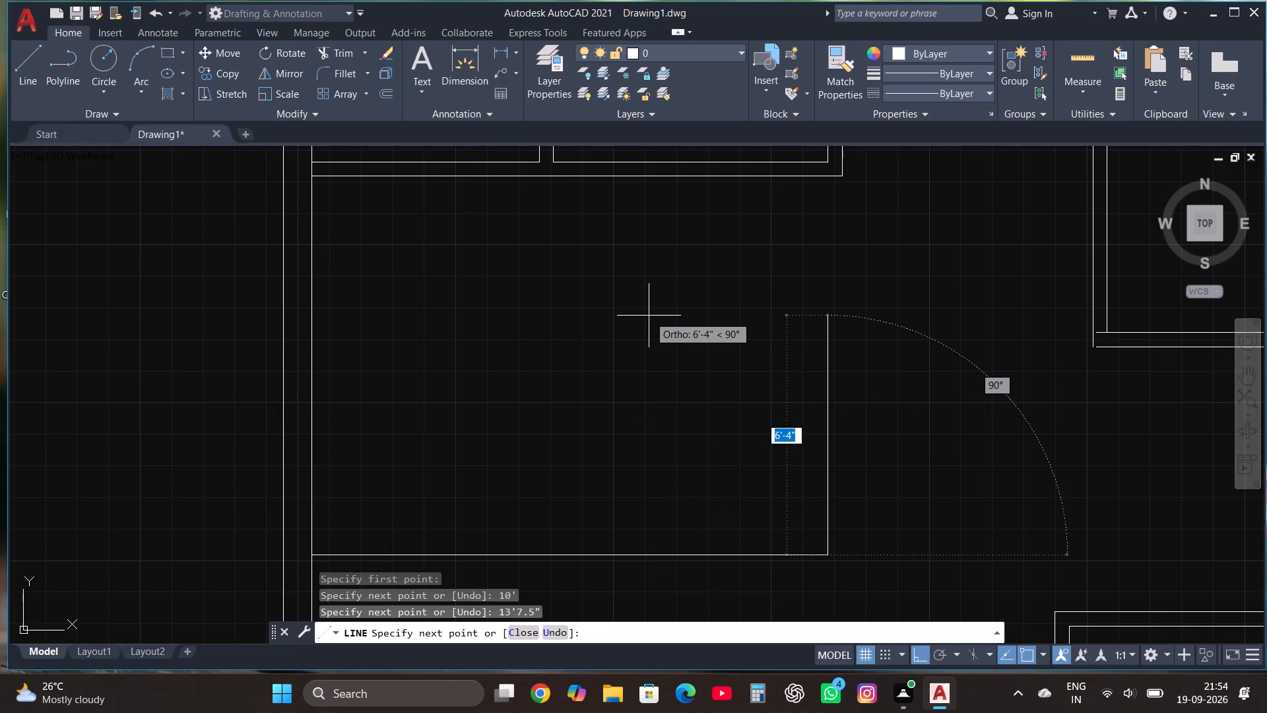
{"action": "type", "text": "10'"}
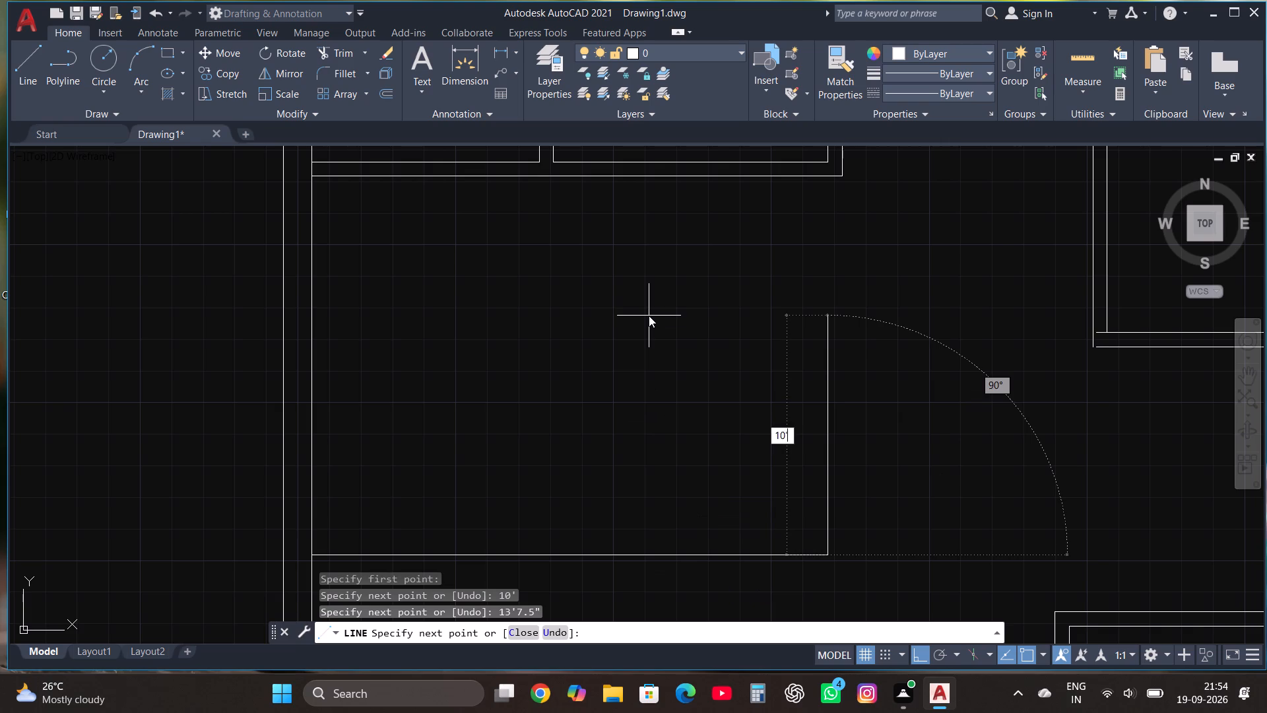
{"action": "key", "text": "Return"}
{"action": "key", "text": "Escape"}
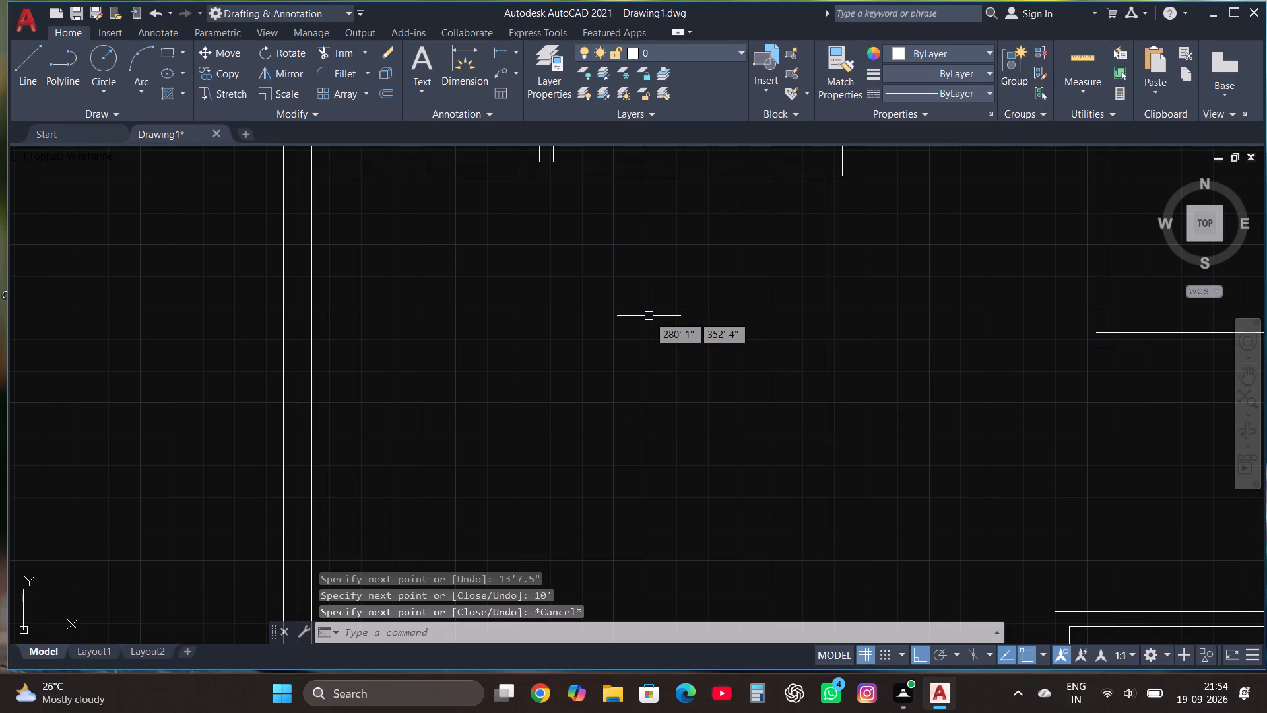
Offset the new room's right and bottom lines outward by 4.5" to form its partition walls.
{"action": "scroll", "coordinate": [682, 349], "scroll_direction": "down", "scroll_amount": 1}
{"action": "scroll", "coordinate": [778, 501], "scroll_direction": "up", "scroll_amount": 1}
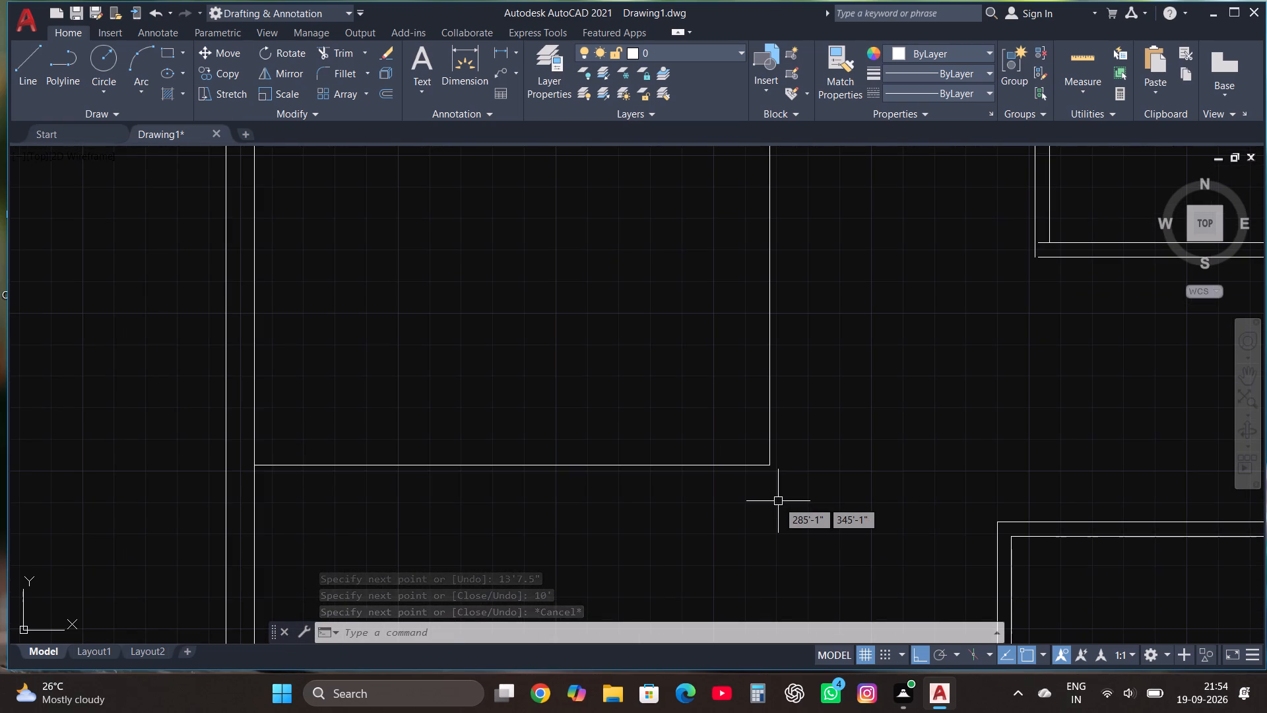
{"action": "scroll", "coordinate": [778, 501], "scroll_direction": "down", "scroll_amount": 2}
{"action": "scroll", "coordinate": [841, 497], "scroll_direction": "up", "scroll_amount": 1}
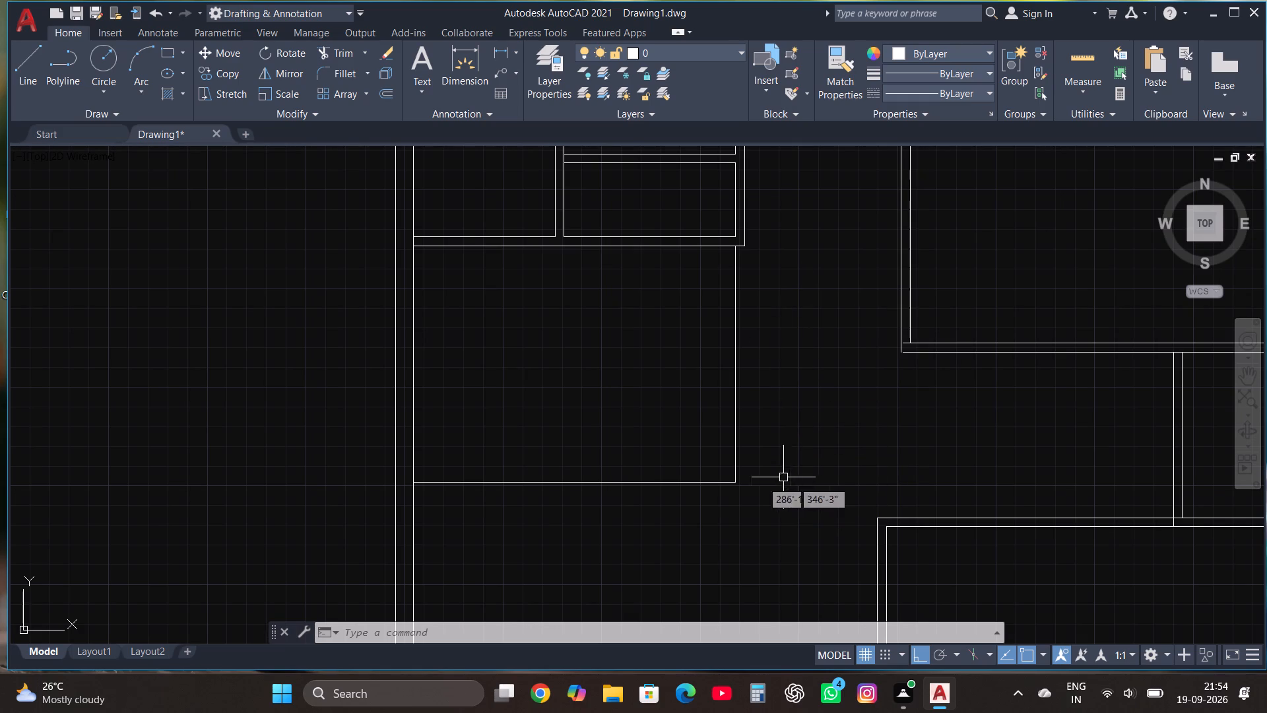
{"action": "left_click", "coordinate": [765, 527]}
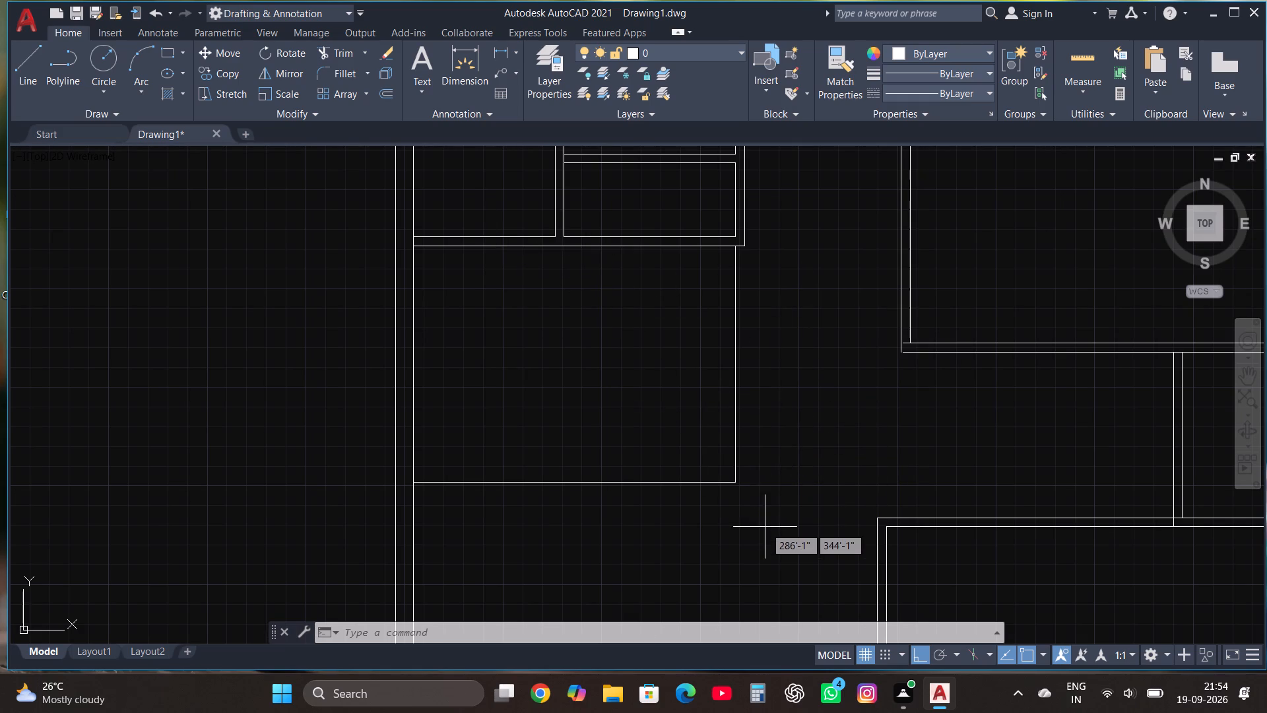
{"action": "left_click", "coordinate": [670, 372]}
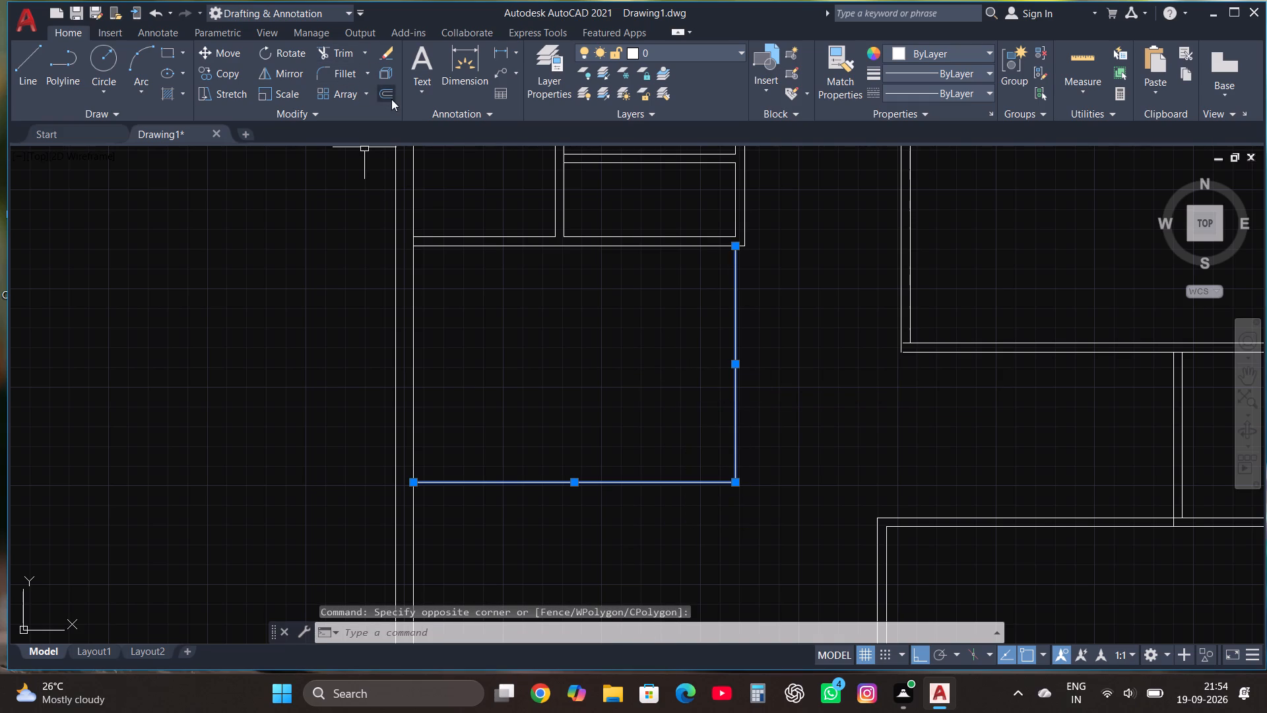
{"action": "left_click", "coordinate": [387, 88]}
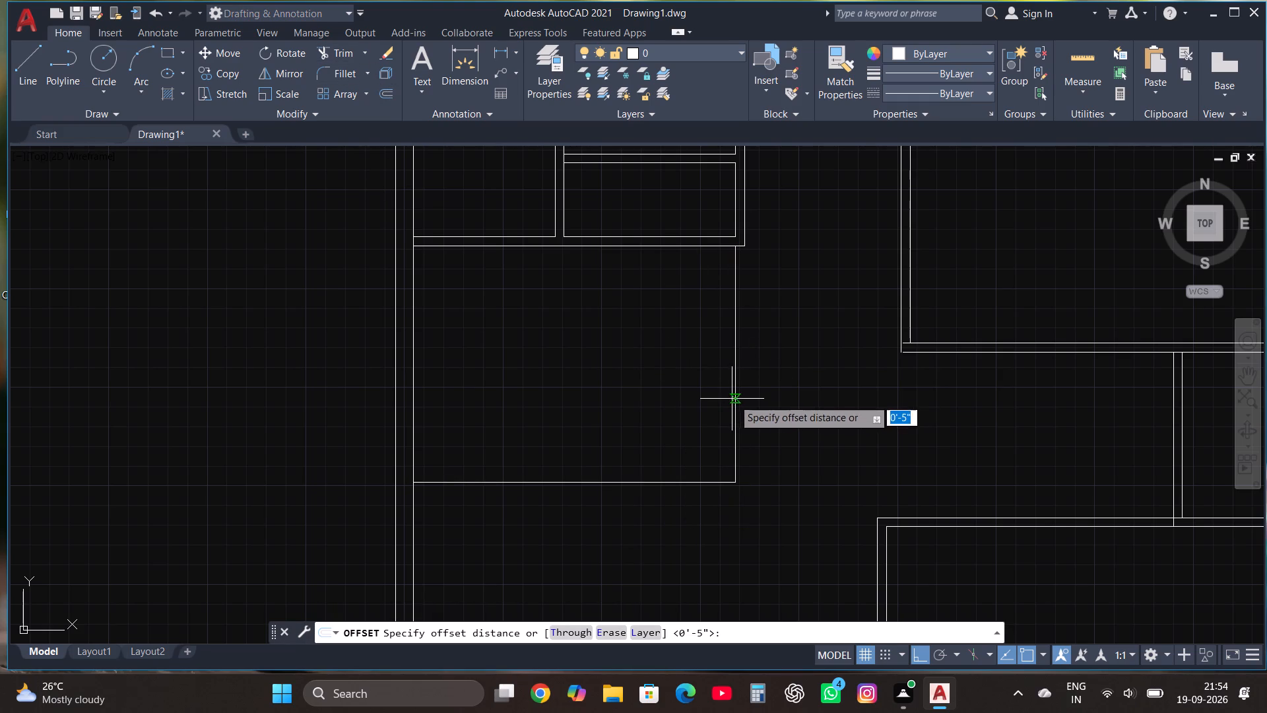
{"action": "left_click", "coordinate": [737, 401]}
{"action": "left_click", "coordinate": [752, 403]}
{"action": "left_click", "coordinate": [734, 395]}
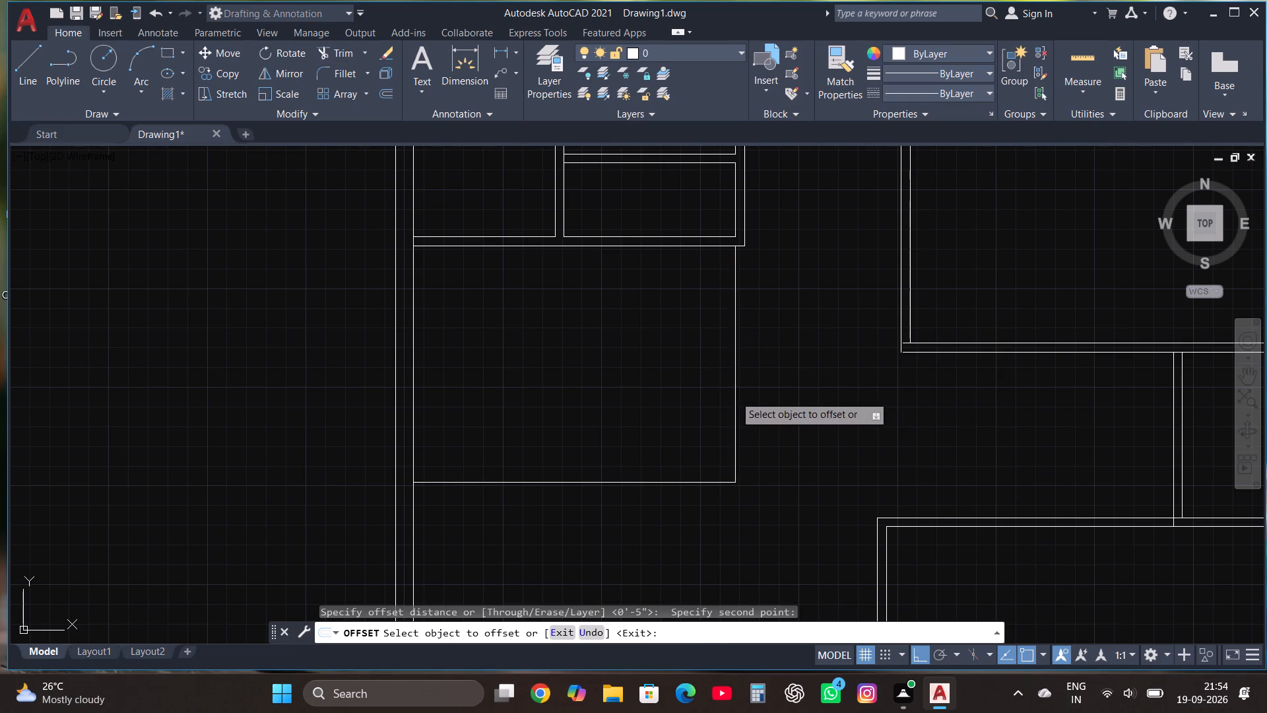
{"action": "type", "text": "4.5\""}
{"action": "key", "text": "Return"}
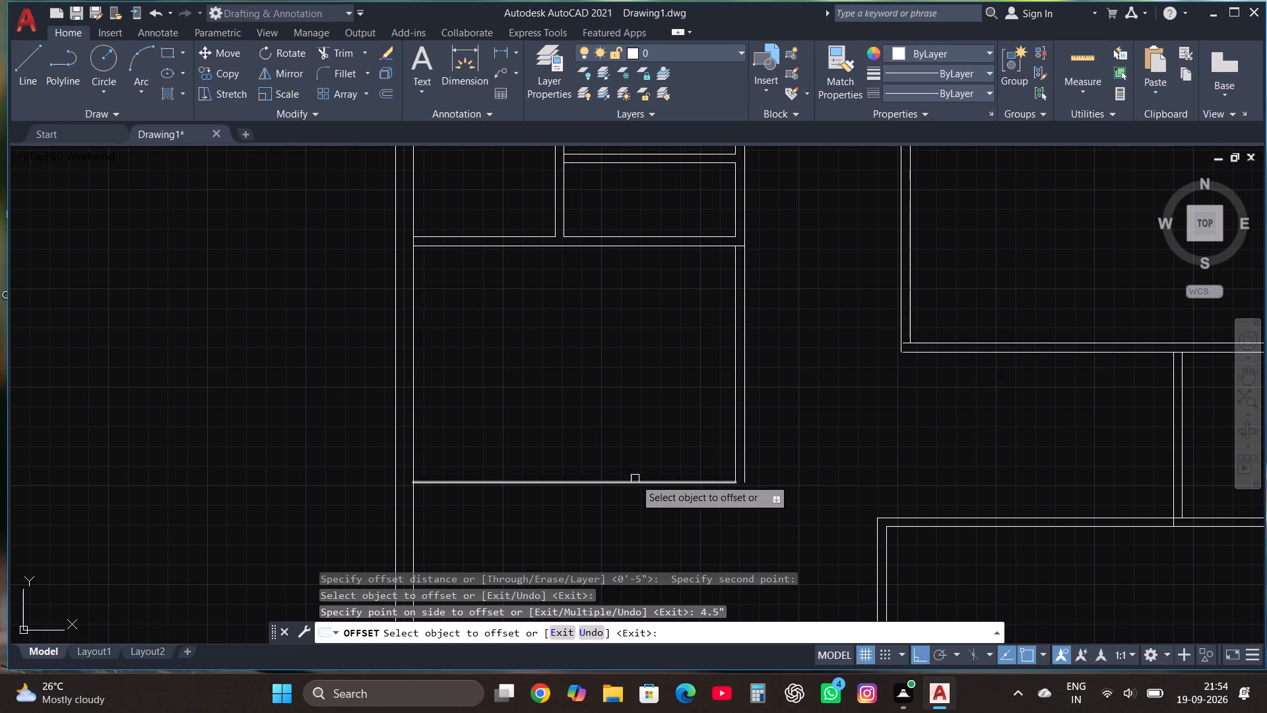
{"action": "left_click", "coordinate": [635, 479]}
{"action": "left_click", "coordinate": [639, 482]}
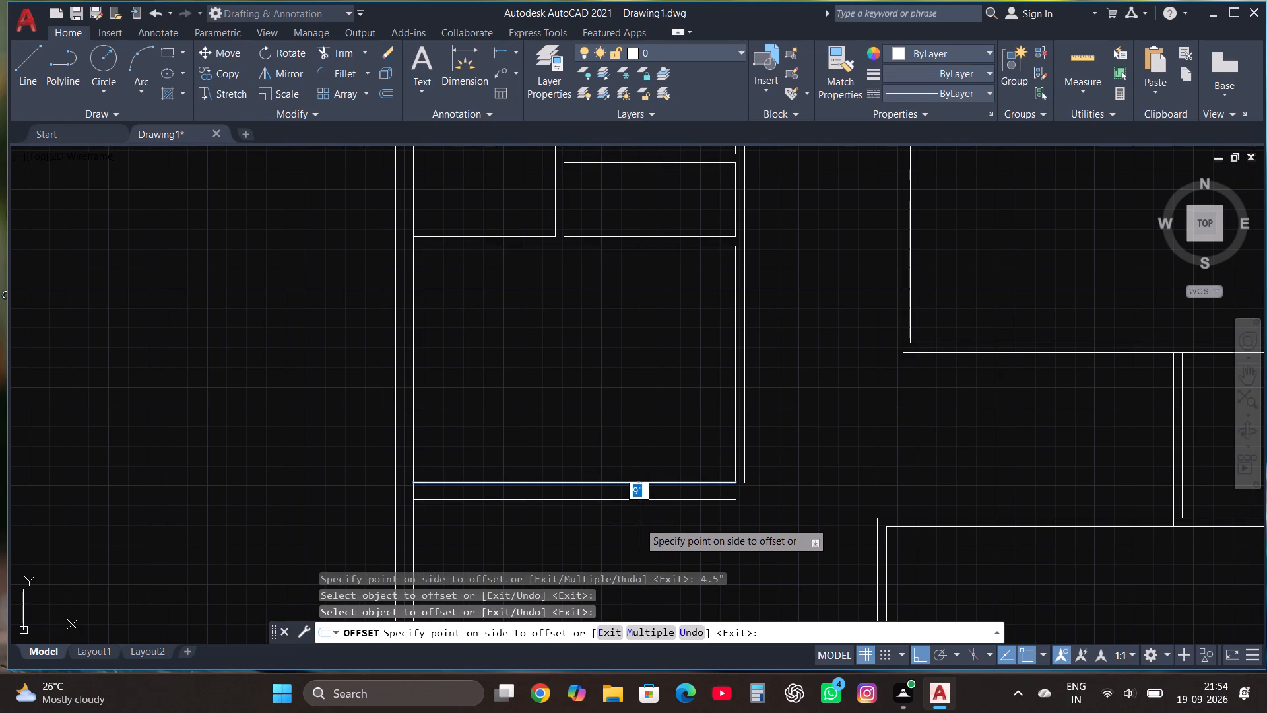
{"action": "type", "text": "4.5\""}
{"action": "key", "text": "Return"}
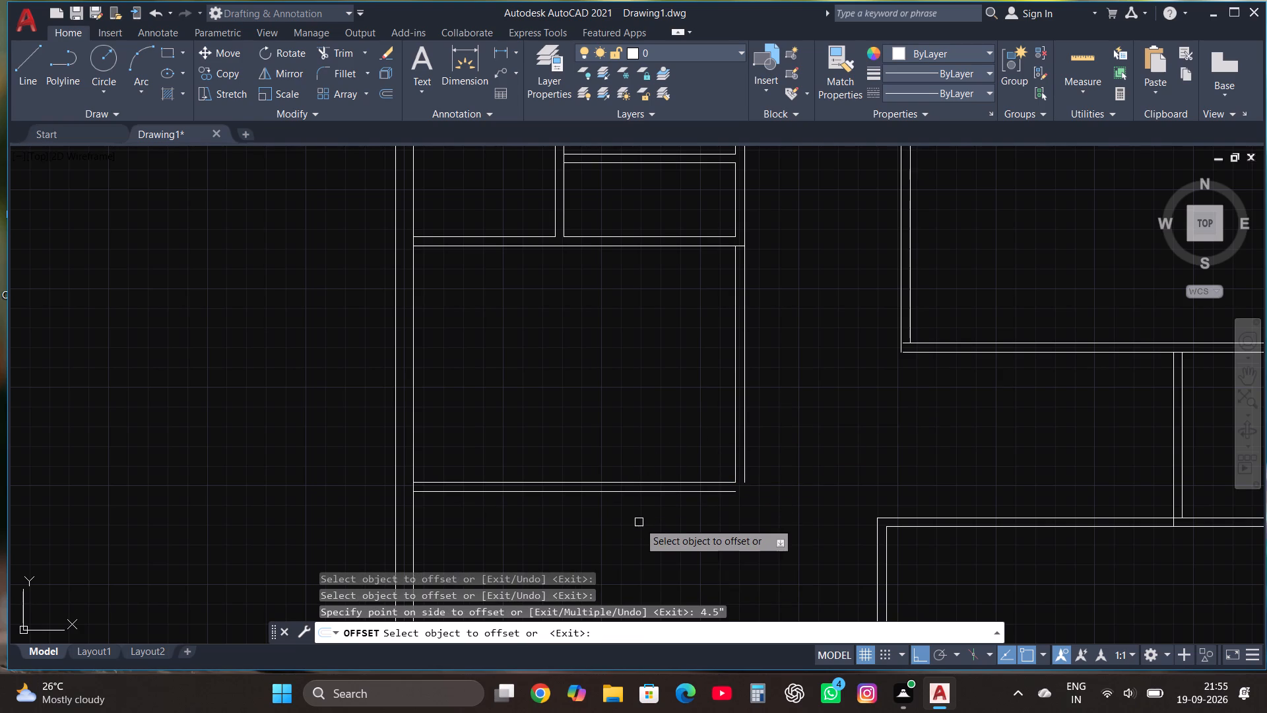
{"action": "key", "text": "Escape"}
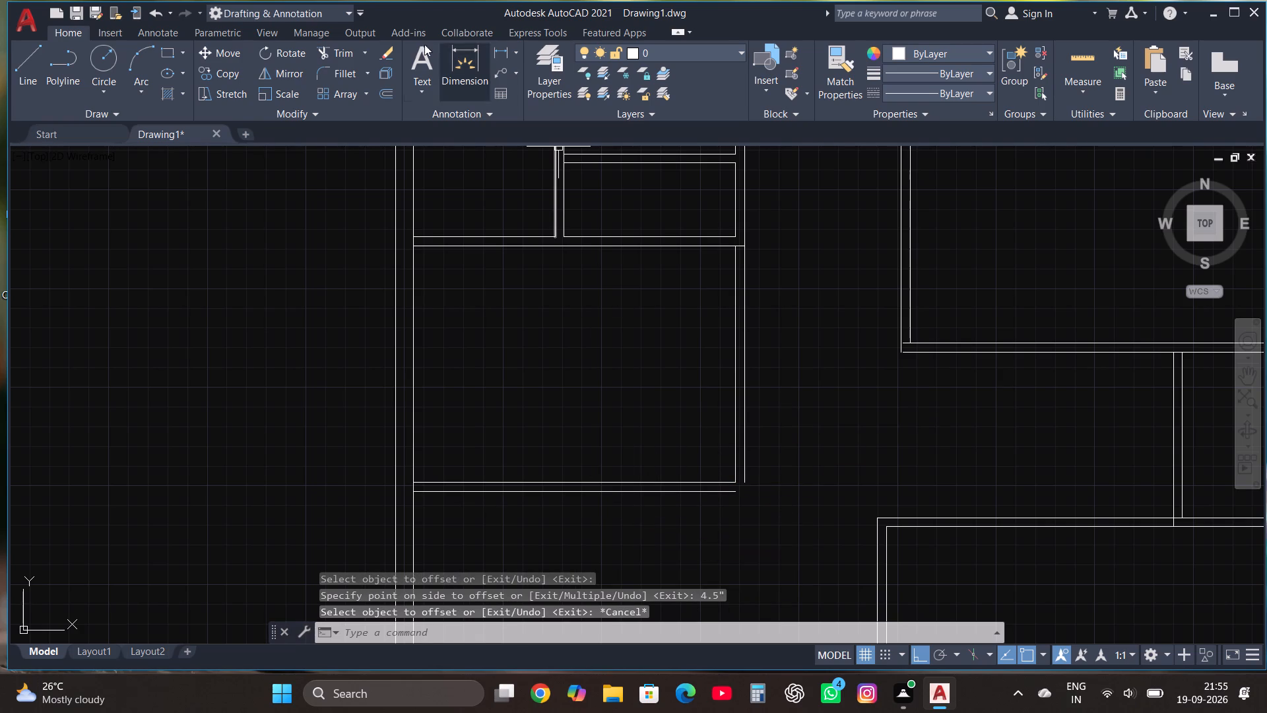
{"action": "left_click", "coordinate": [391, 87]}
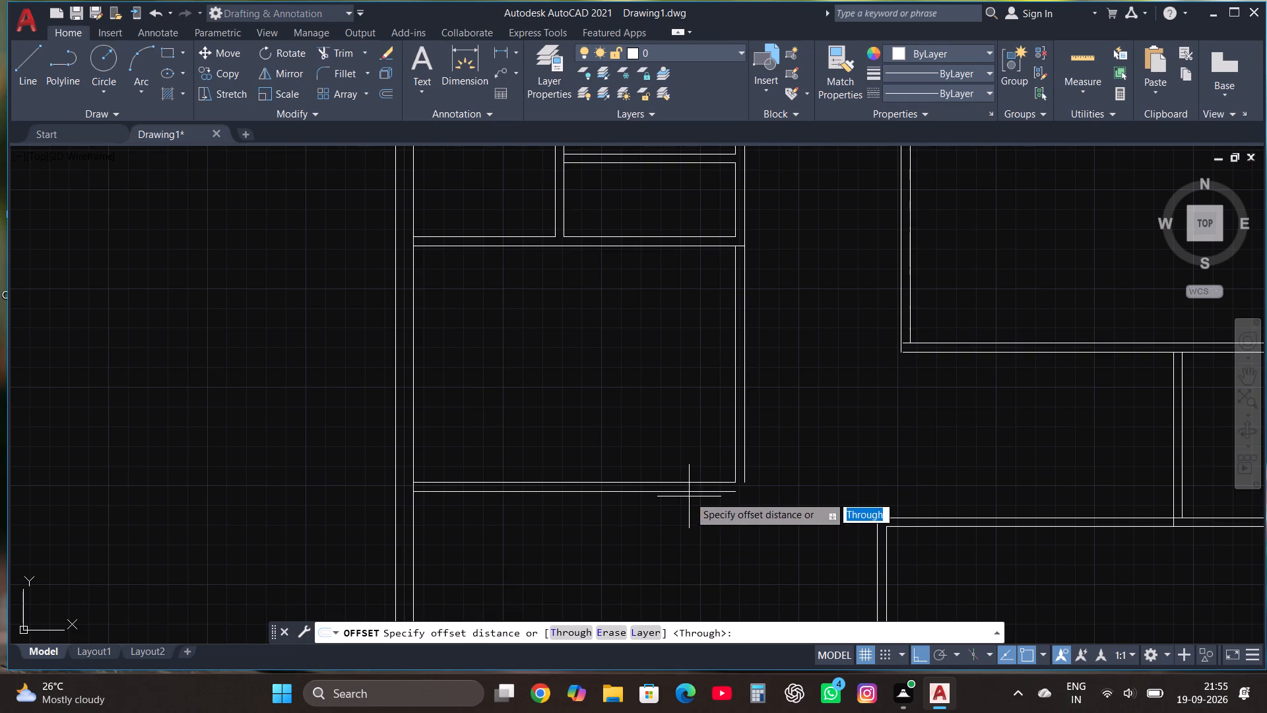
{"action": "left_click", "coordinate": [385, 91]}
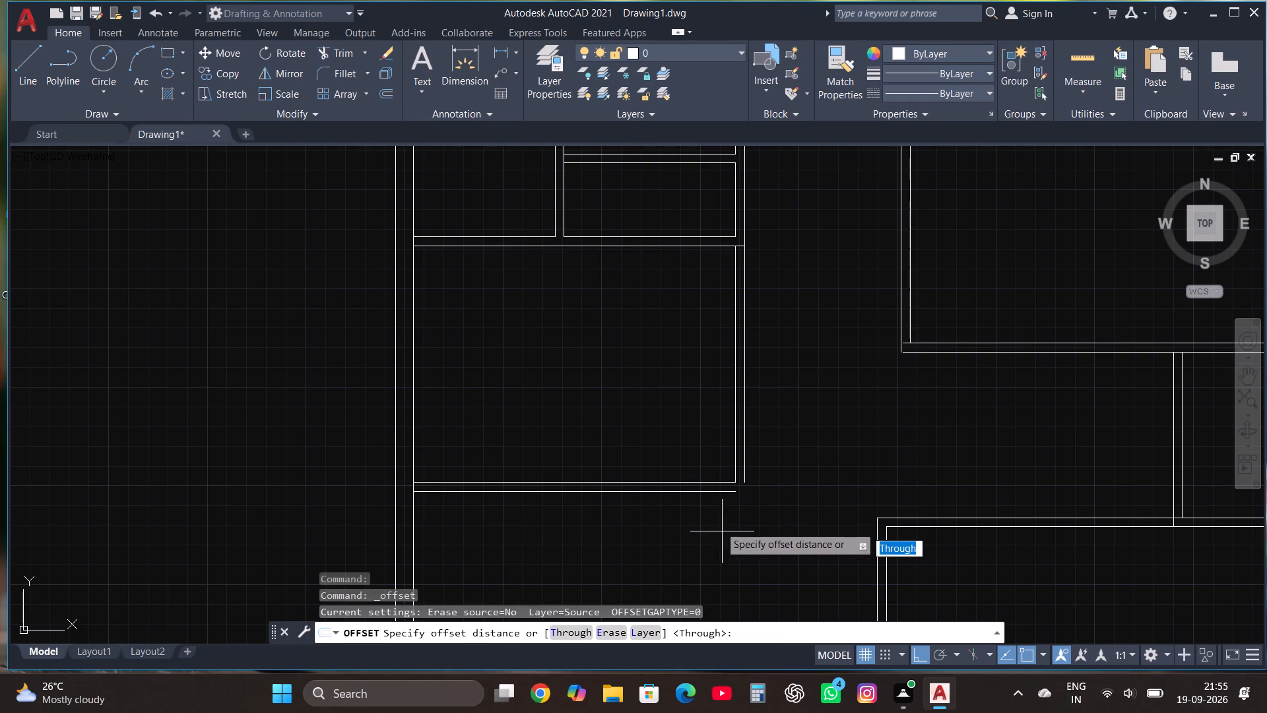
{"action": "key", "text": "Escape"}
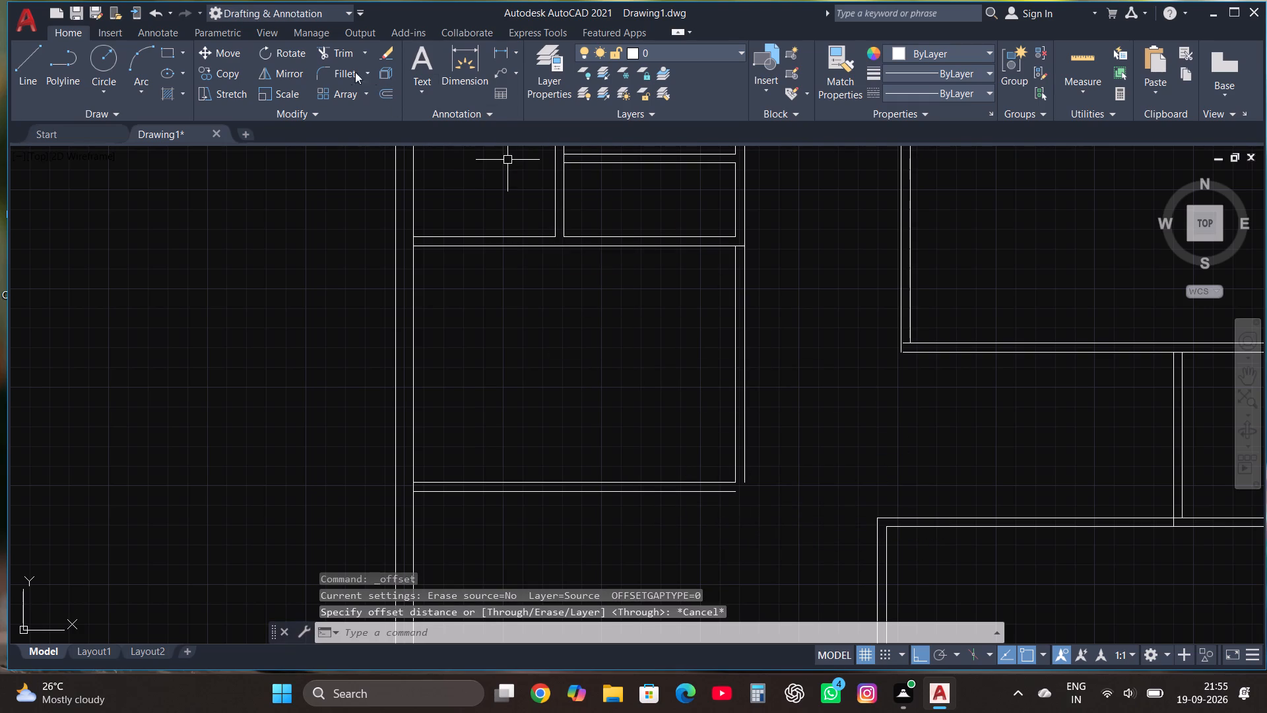
Fillet the new room's two outer wall lines into a closed corner at its lower right.
{"action": "left_click", "coordinate": [338, 73]}
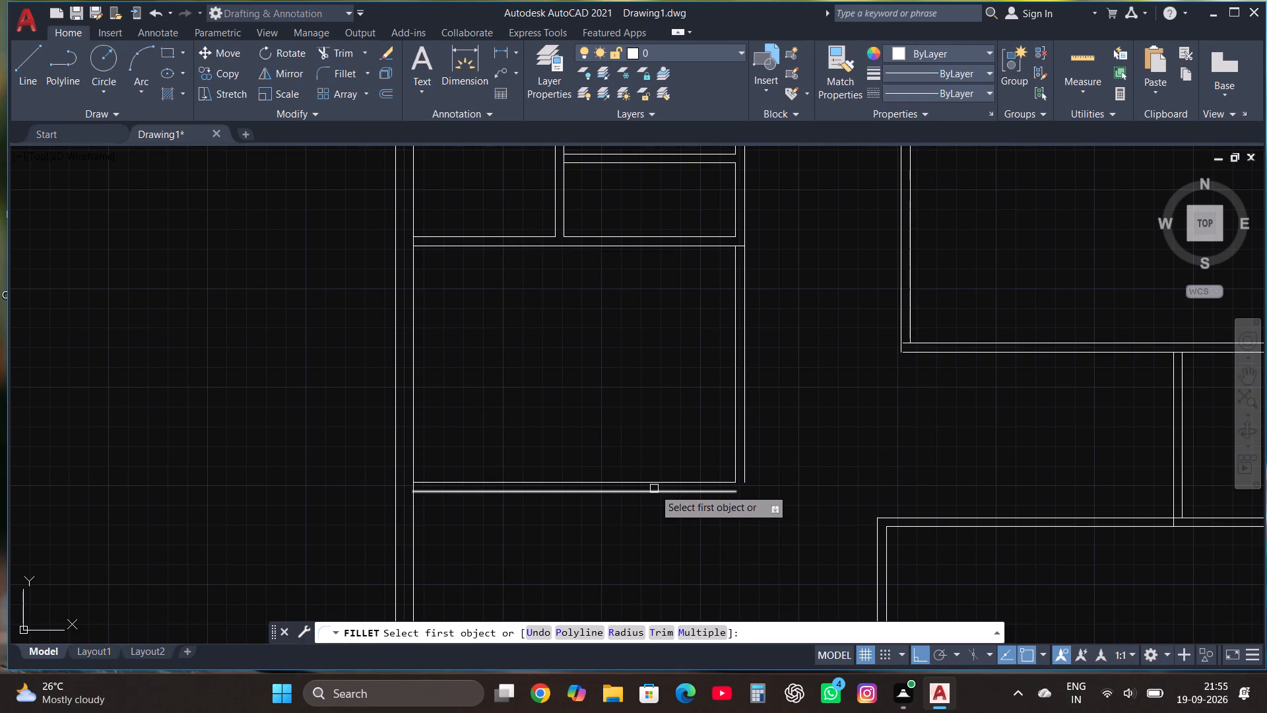
{"action": "left_click", "coordinate": [654, 489]}
{"action": "left_click", "coordinate": [747, 446]}
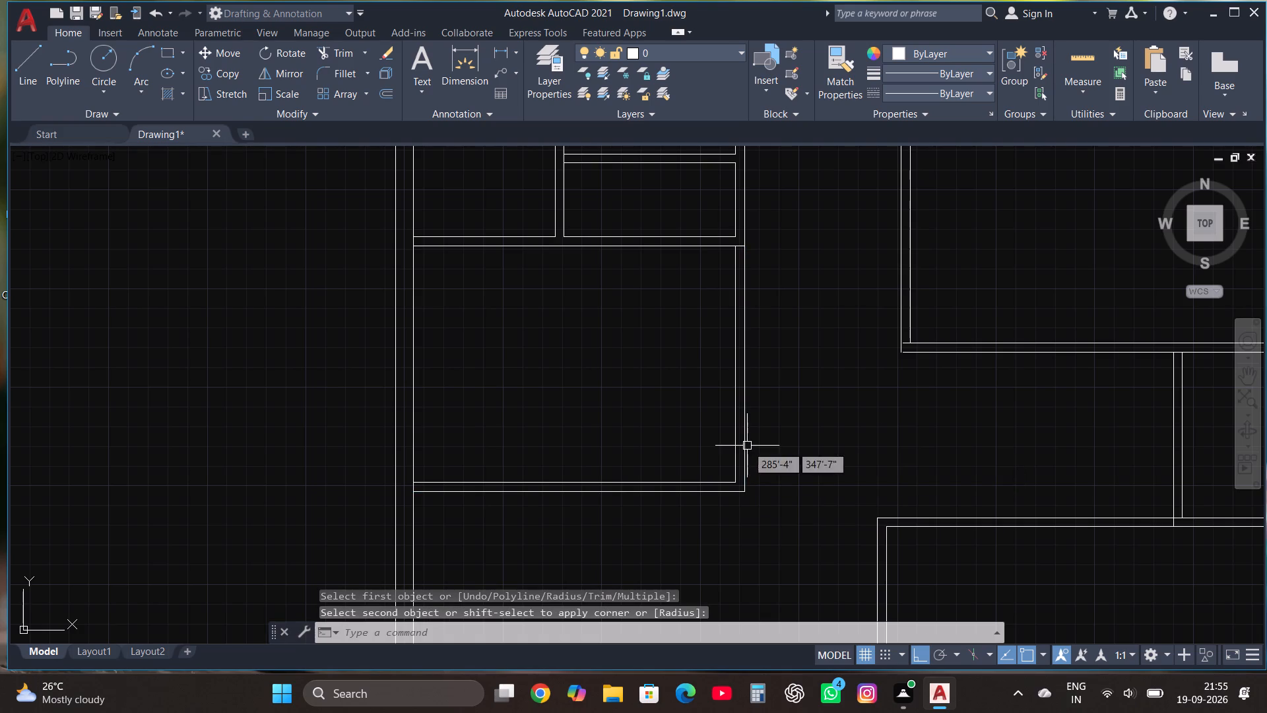
{"action": "key", "text": "Escape"}
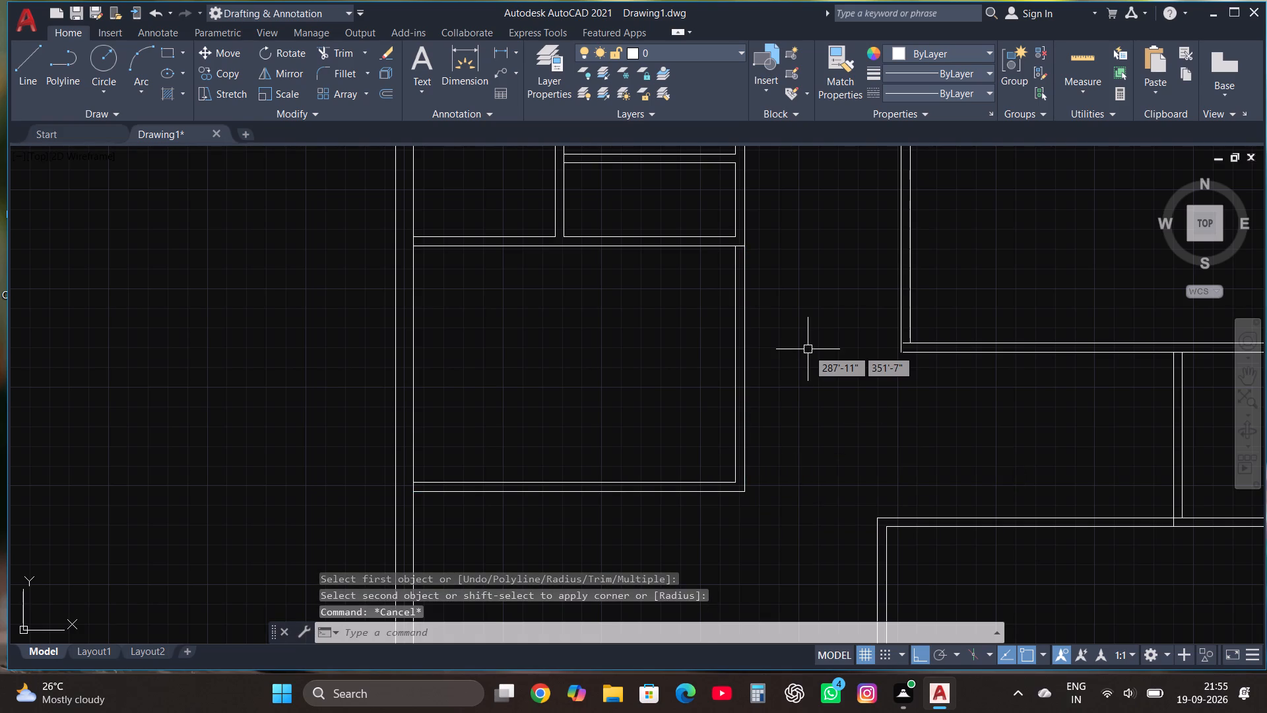
Draw lines from the lower-left room's outer bottom corner at the outer wall 13' down, 18'9" across, and on past the lower-right room's partition.
{"action": "scroll", "coordinate": [746, 358], "scroll_direction": "down", "scroll_amount": 3}
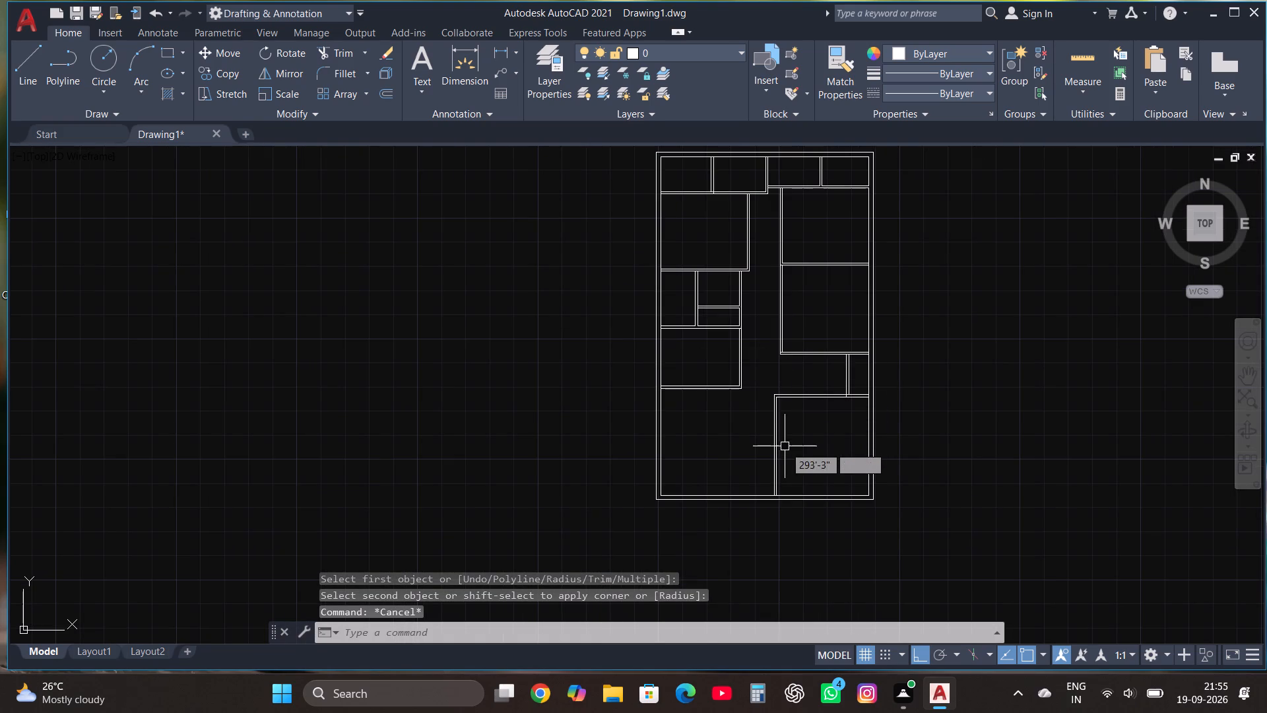
{"action": "scroll", "coordinate": [781, 450], "scroll_direction": "up", "scroll_amount": 1}
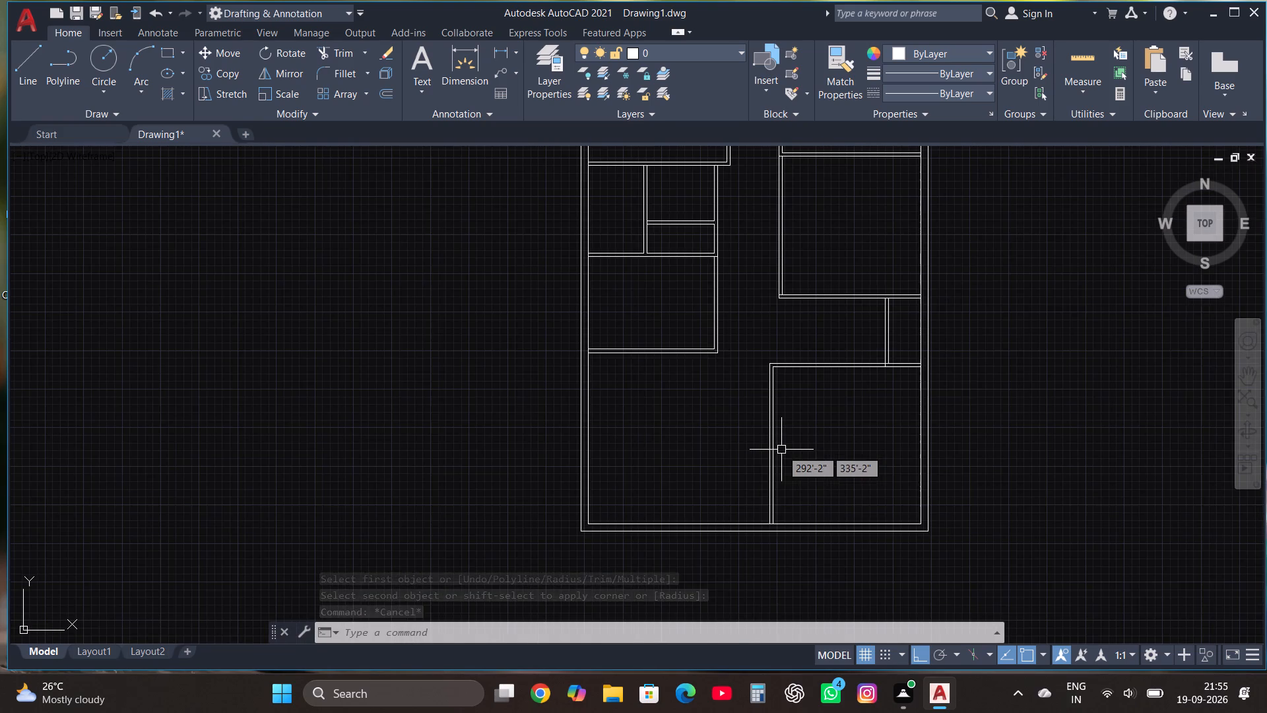
{"action": "left_click", "coordinate": [38, 61]}
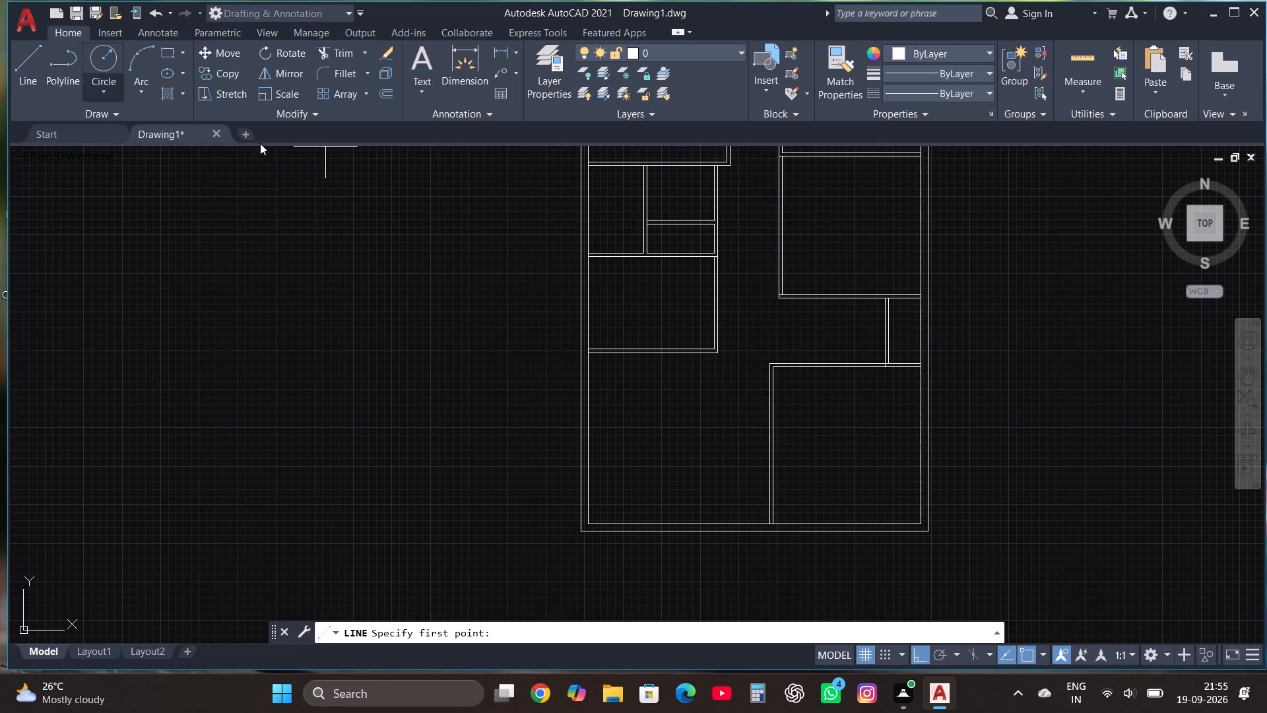
{"action": "scroll", "coordinate": [618, 507], "scroll_direction": "up", "scroll_amount": 1}
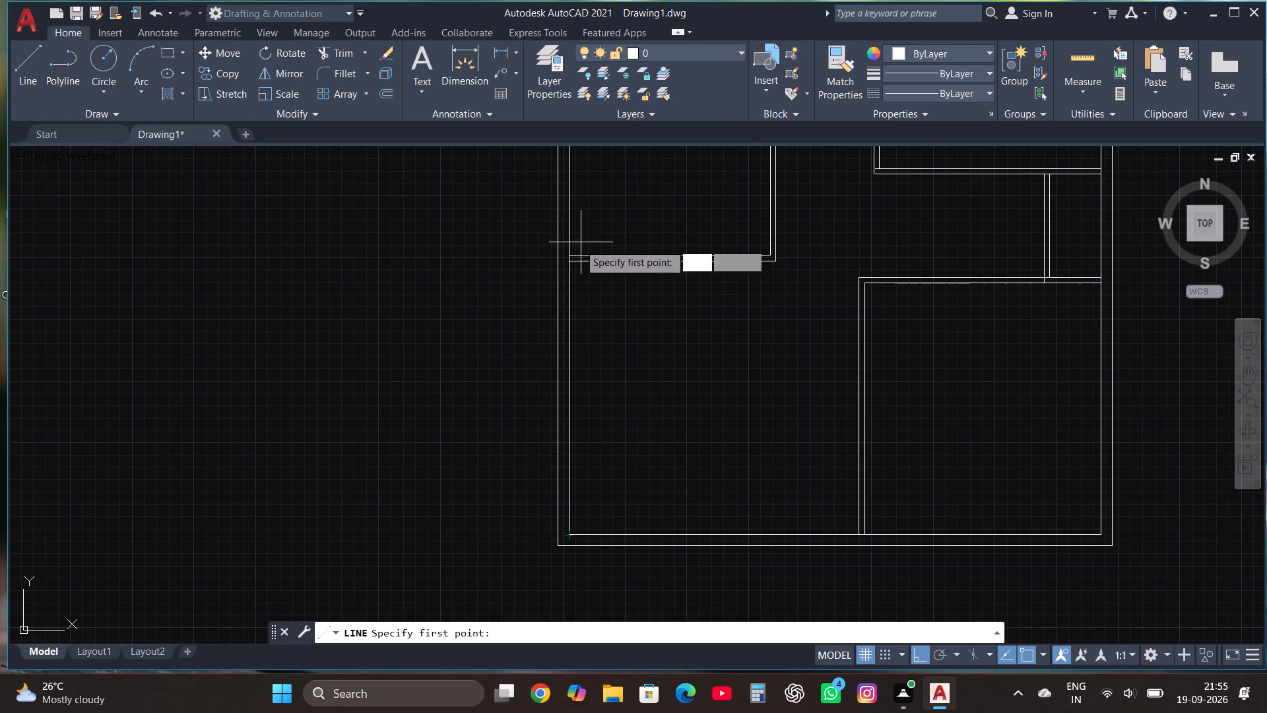
{"action": "left_click", "coordinate": [568, 262]}
{"action": "type", "text": "13'"}
{"action": "key", "text": "Return"}
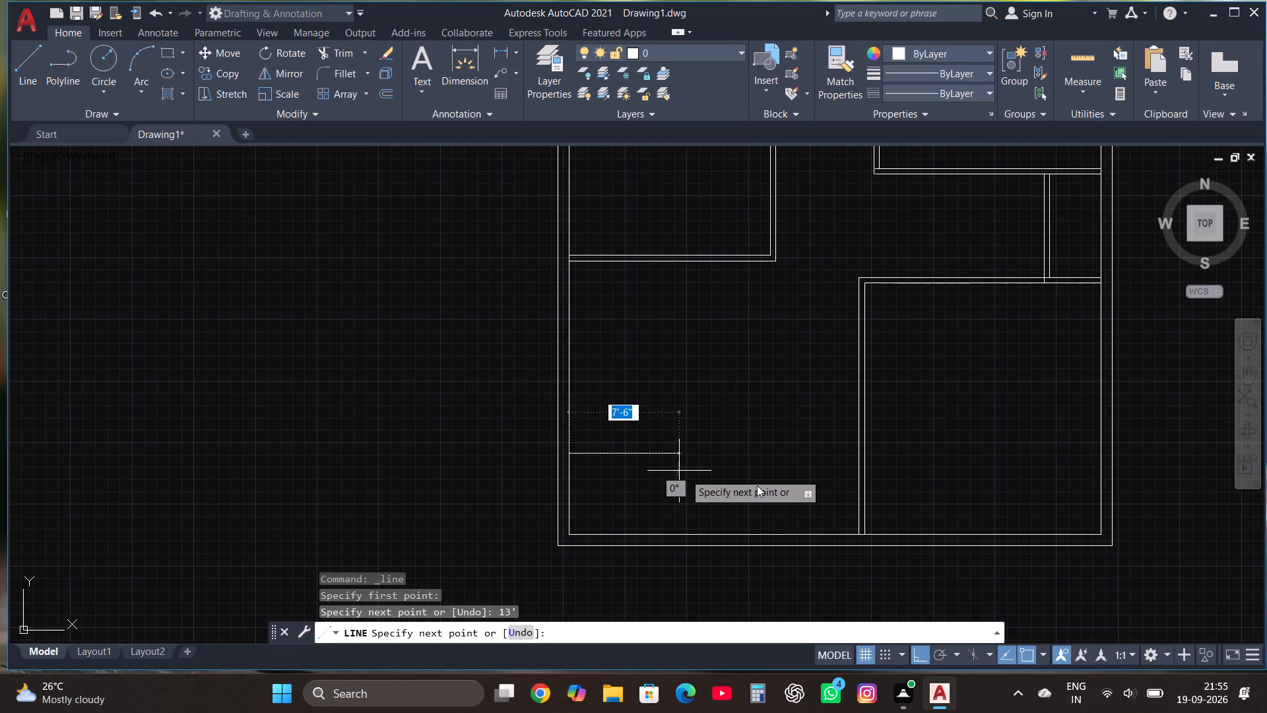
{"action": "type", "text": "18"}
{"action": "type", "text": "'9\""}
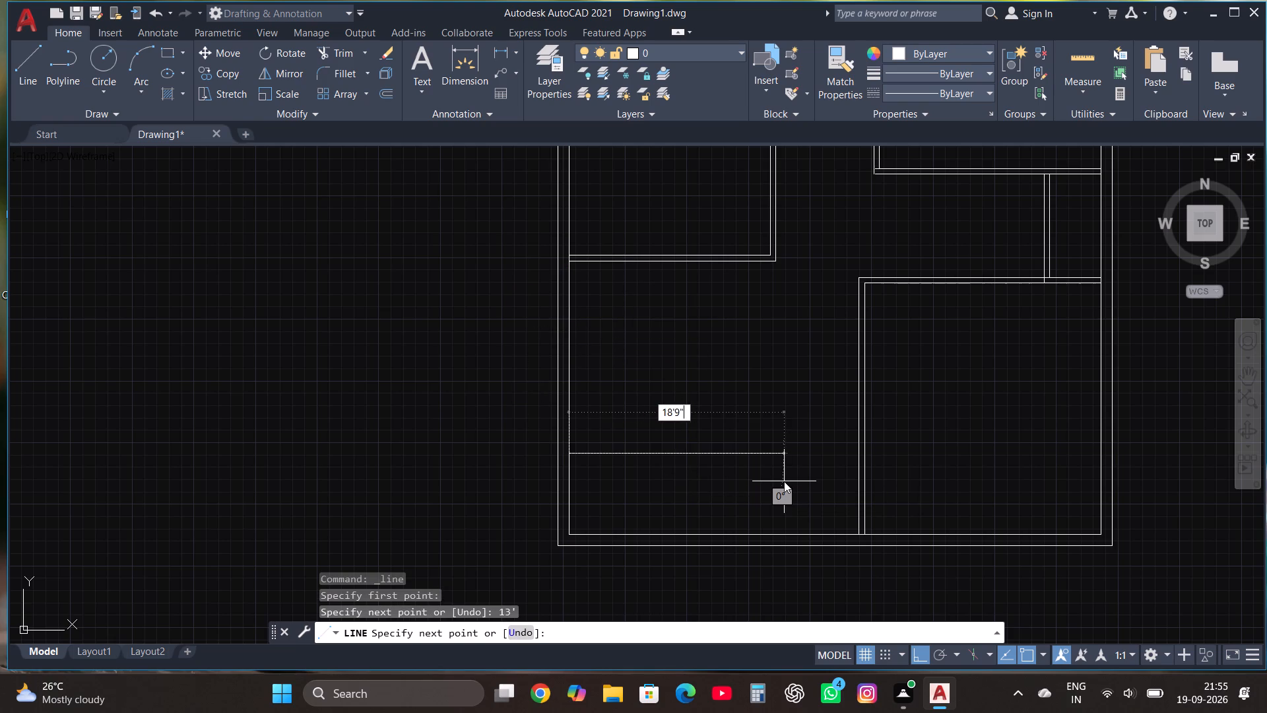
{"action": "key", "text": "Return"}
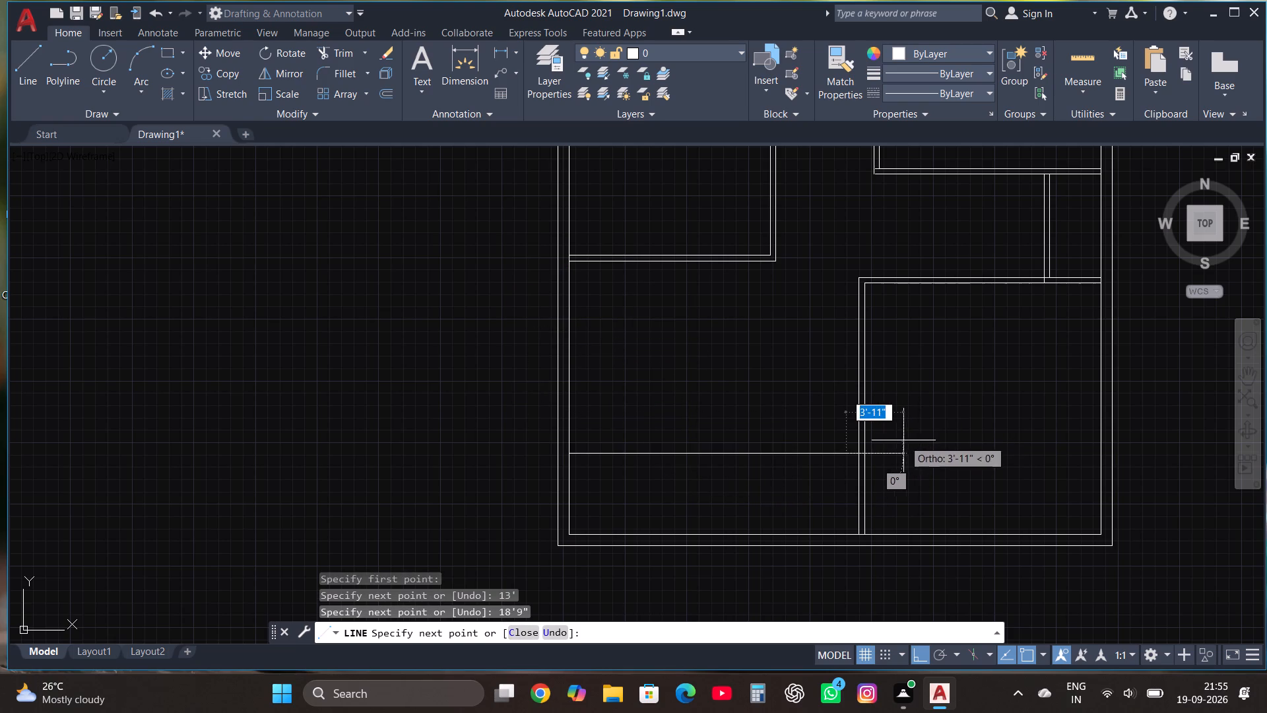
{"action": "scroll", "coordinate": [895, 462], "scroll_direction": "up", "scroll_amount": 3}
{"action": "left_click", "coordinate": [826, 461]}
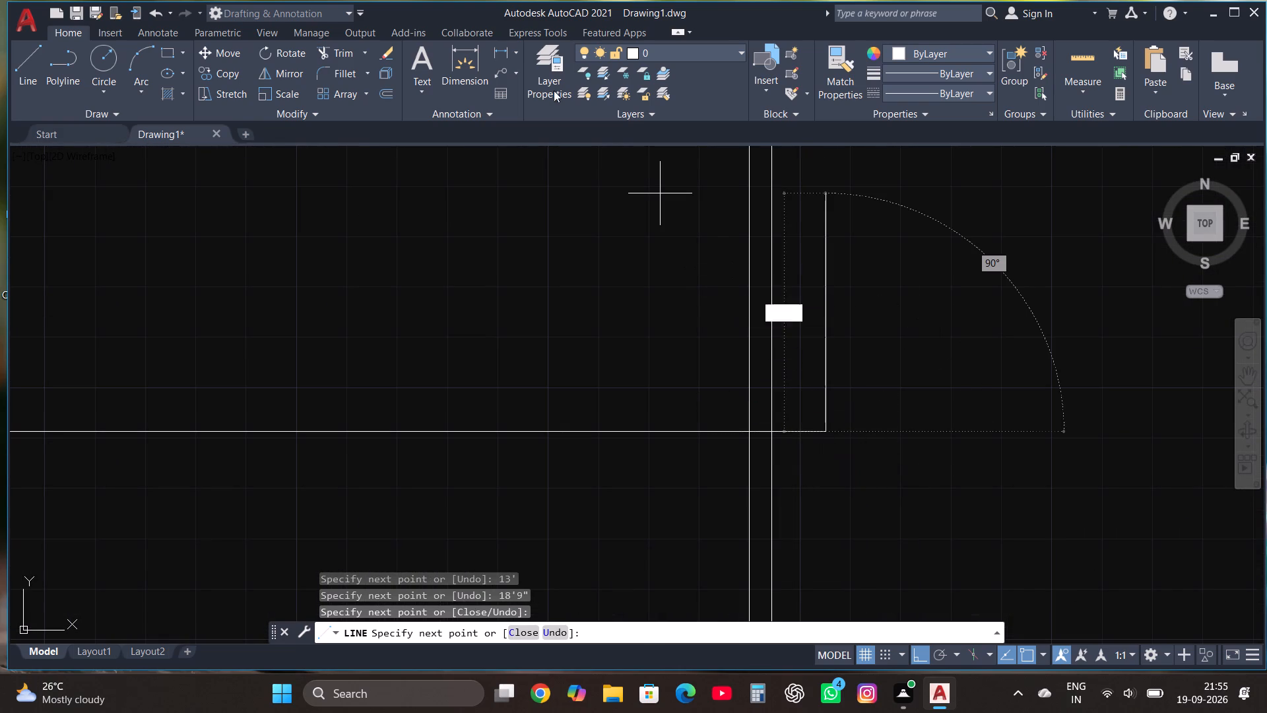
Trim the new horizontal line back to the left face of the lower-right room's partition.
{"action": "left_click", "coordinate": [355, 53]}
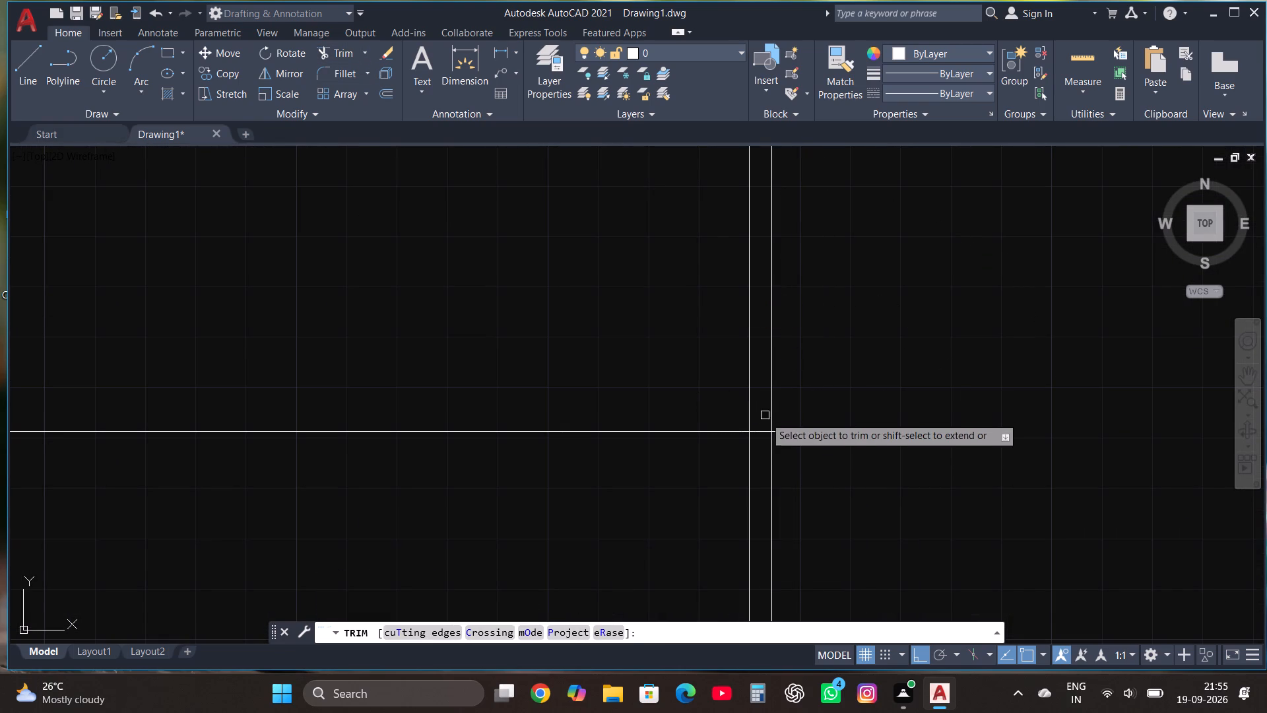
{"action": "left_click", "coordinate": [762, 431]}
{"action": "left_click", "coordinate": [799, 432]}
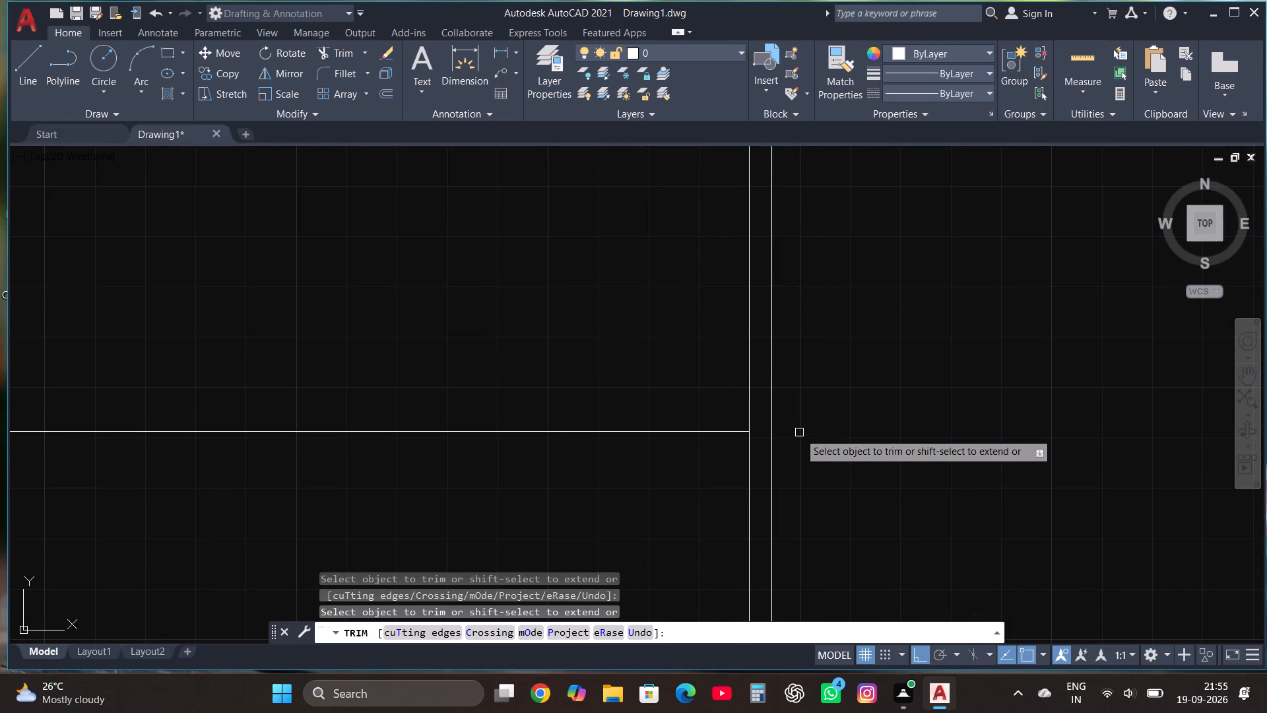
{"action": "key", "text": "Escape"}
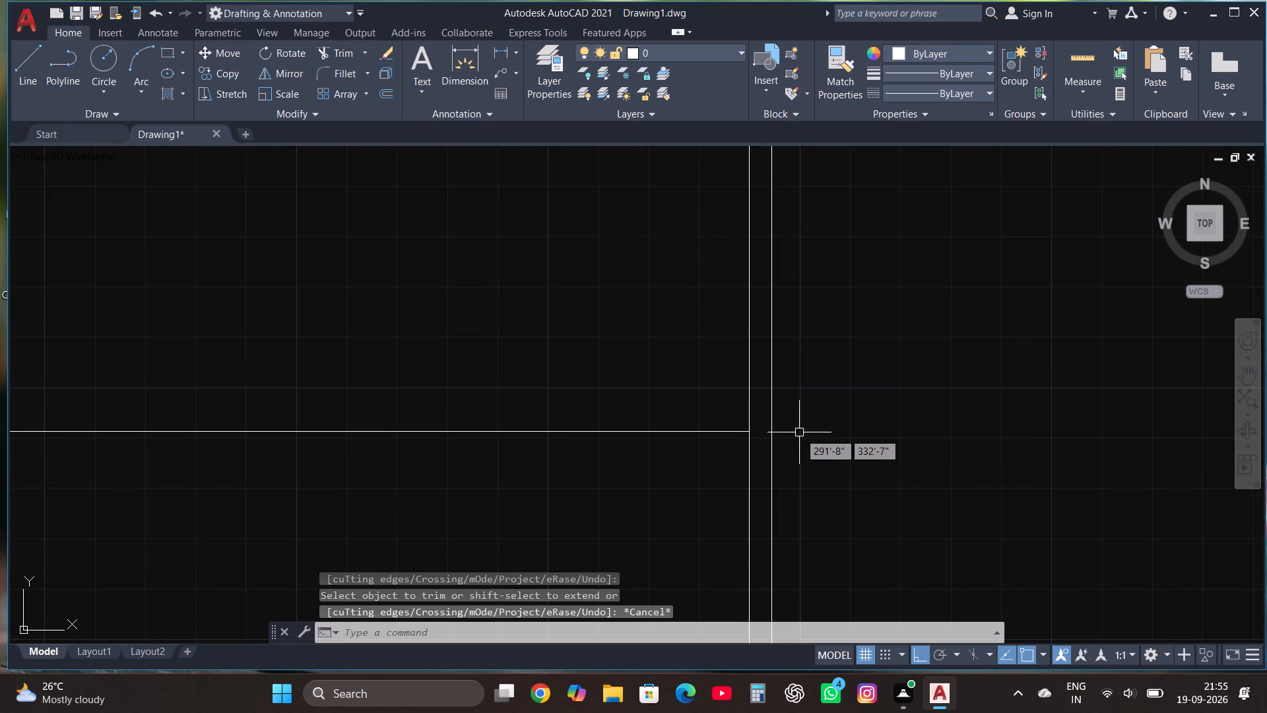
Offset the new horizontal line 9" upward to form the wall's second face.
{"action": "scroll", "coordinate": [789, 424], "scroll_direction": "down", "scroll_amount": 2}
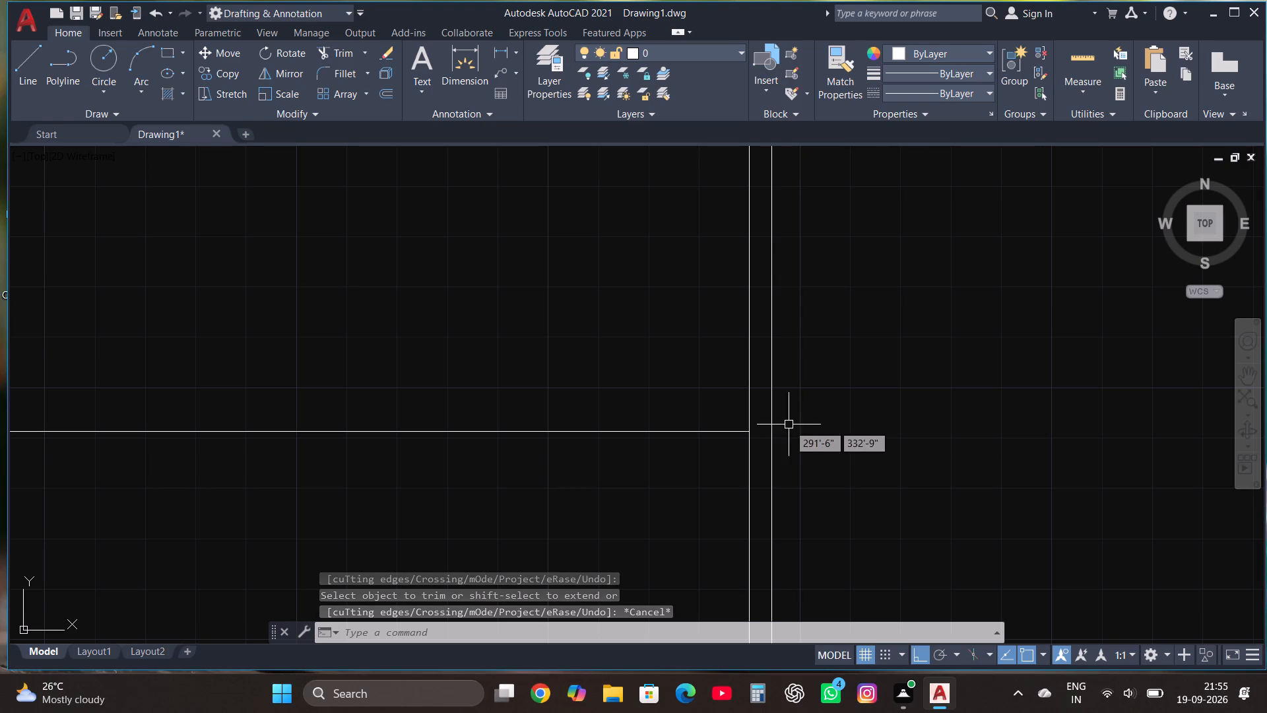
{"action": "scroll", "coordinate": [789, 424], "scroll_direction": "down", "scroll_amount": 1}
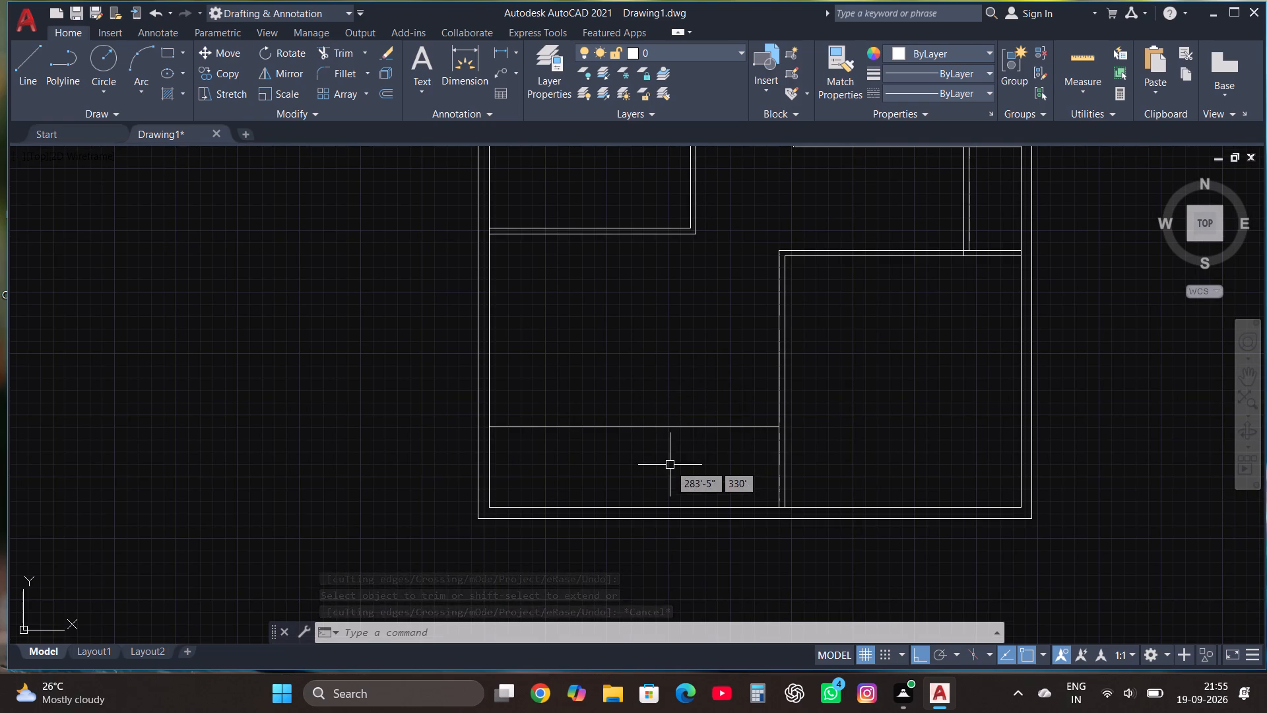
{"action": "left_click", "coordinate": [670, 465]}
{"action": "left_click", "coordinate": [644, 391]}
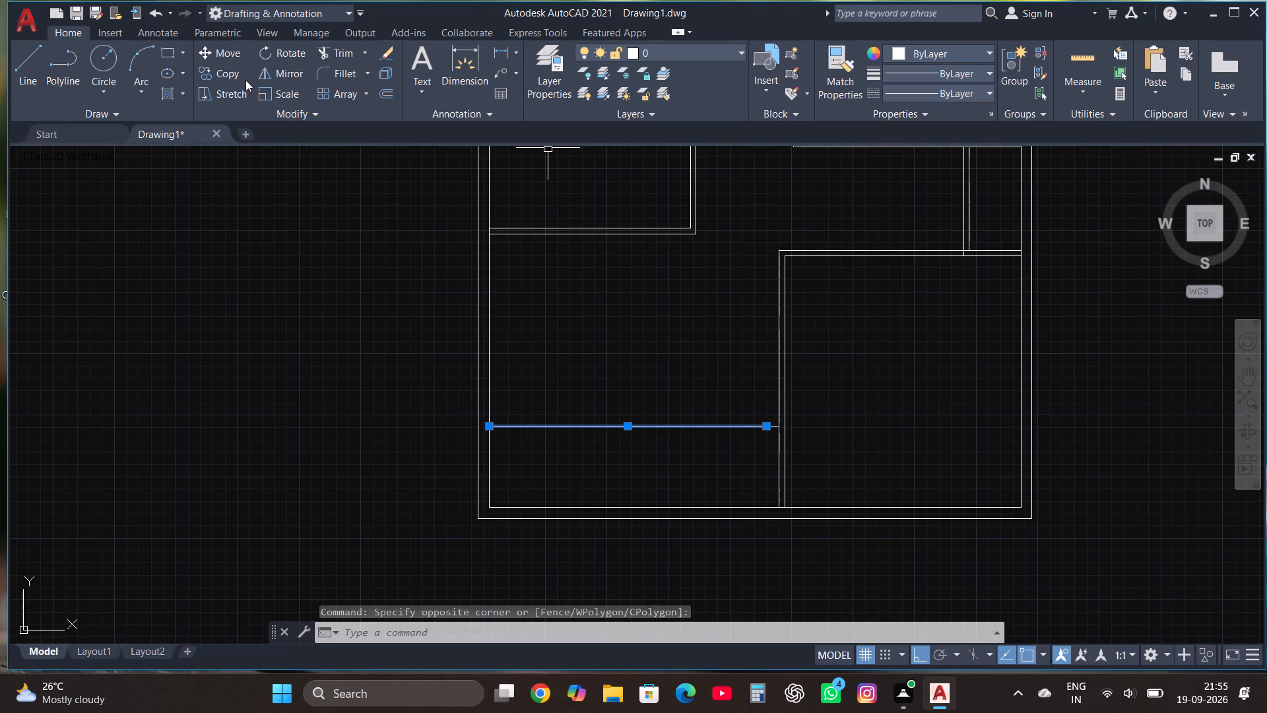
{"action": "left_click", "coordinate": [389, 91]}
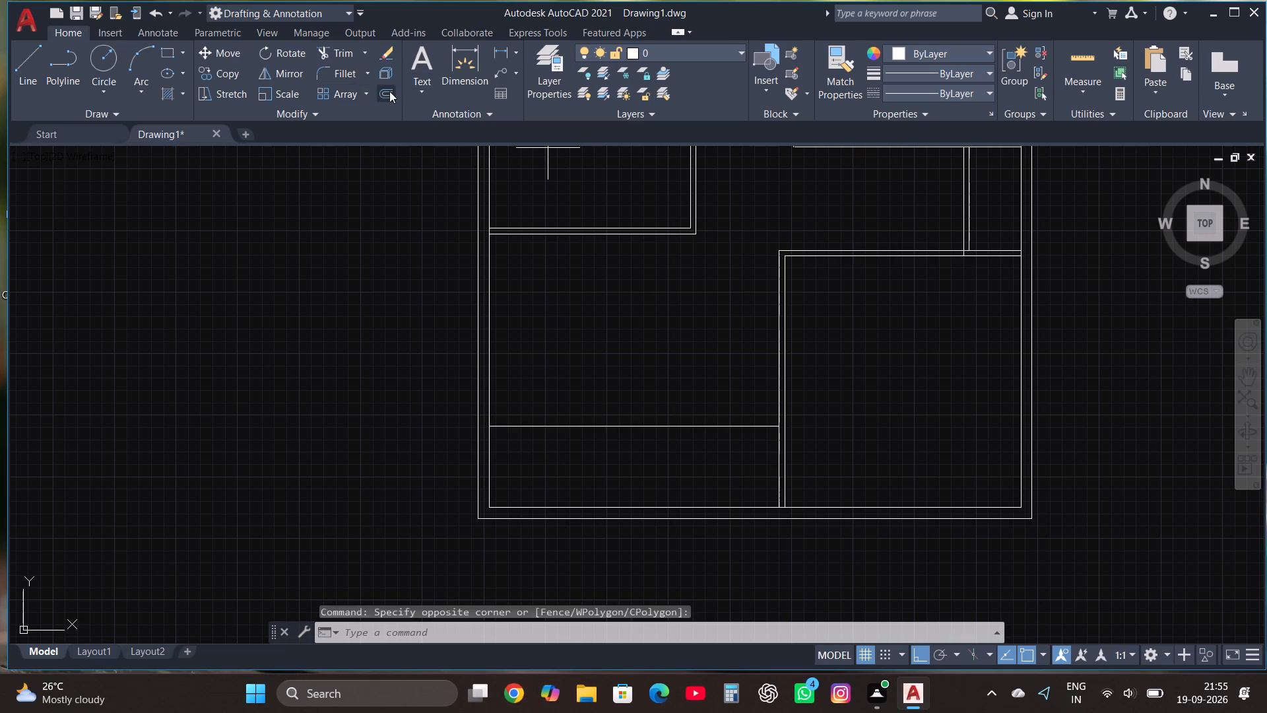
{"action": "left_click", "coordinate": [625, 426]}
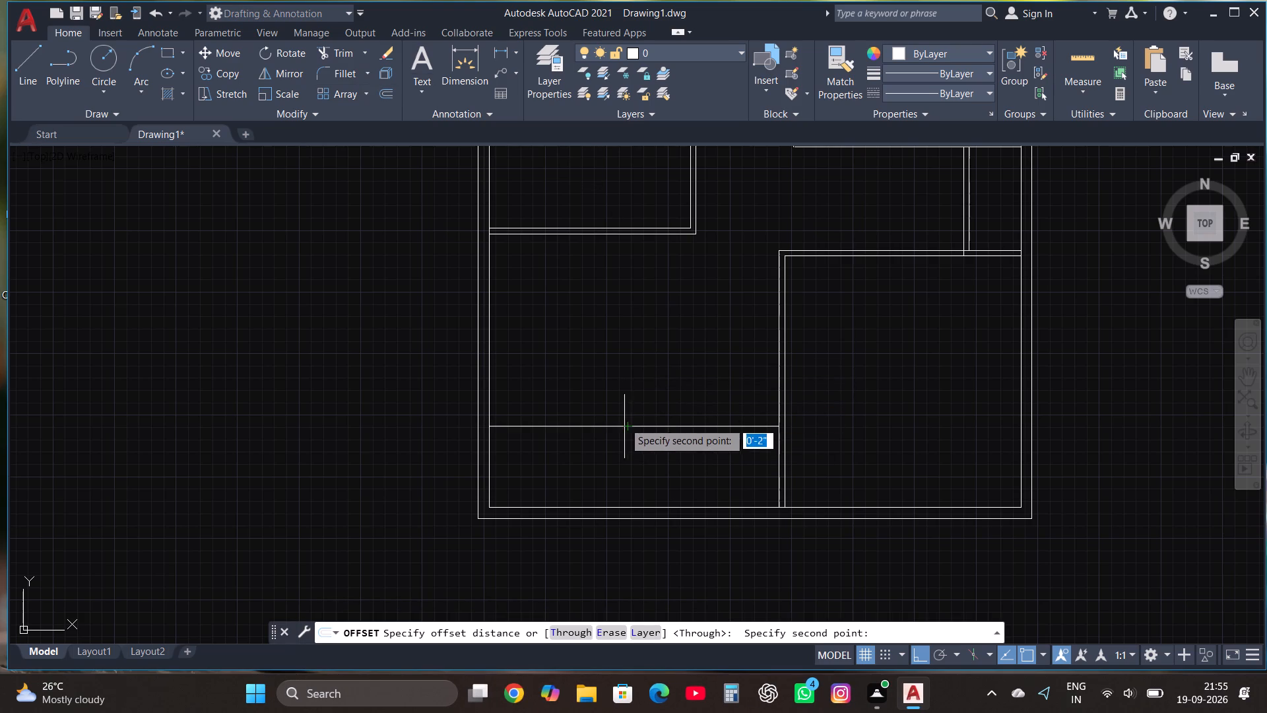
{"action": "left_click", "coordinate": [623, 408]}
{"action": "type", "text": "9\""}
{"action": "key", "text": "Return"}
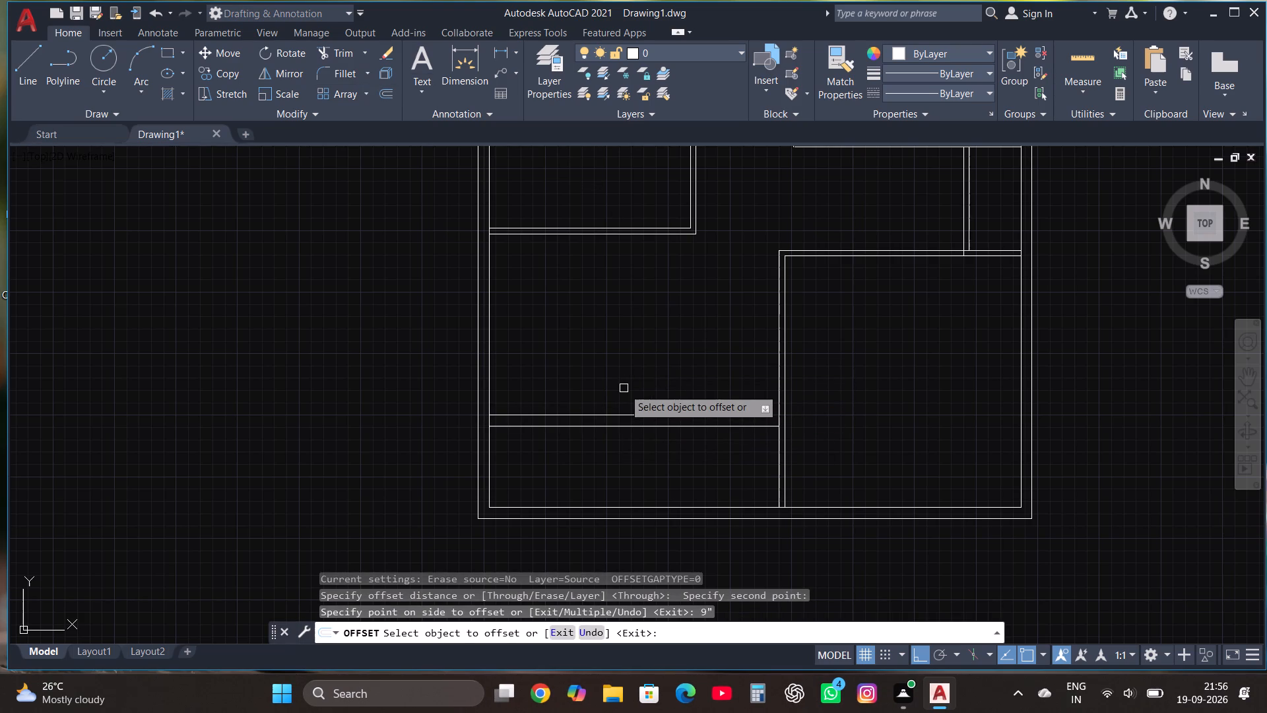
{"action": "key", "text": "Escape"}
{"action": "key", "text": "Escape"}
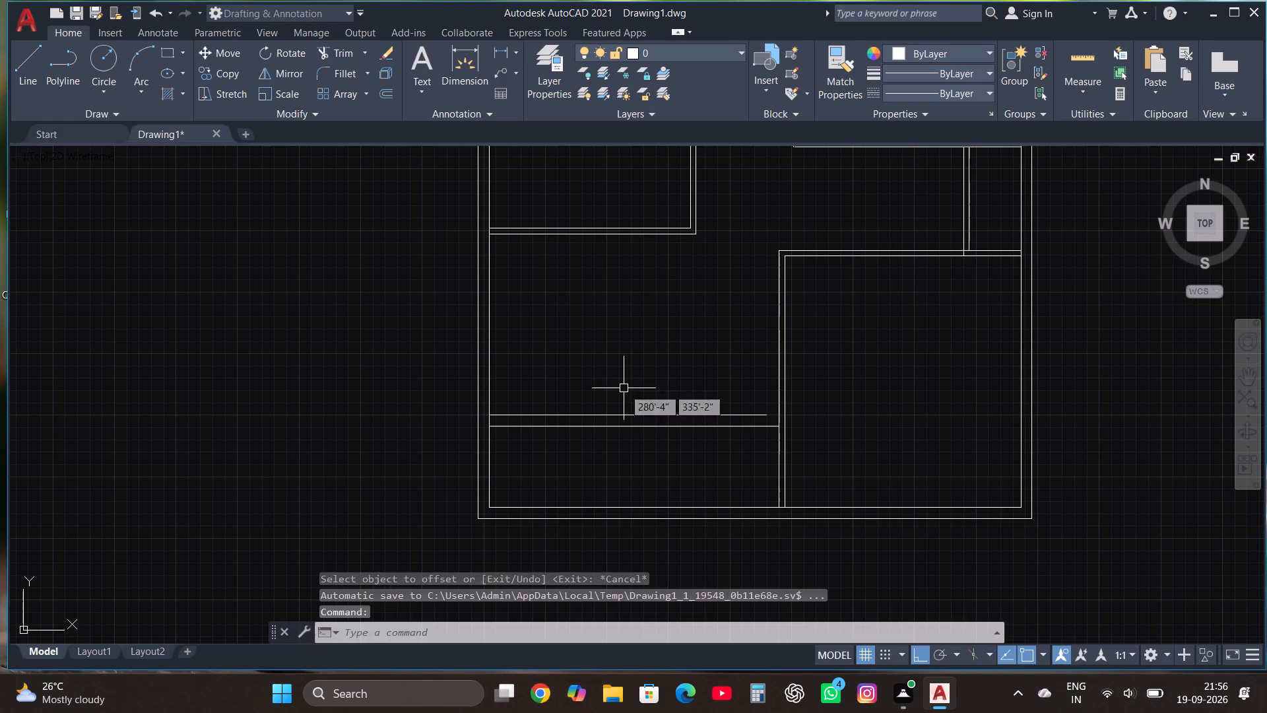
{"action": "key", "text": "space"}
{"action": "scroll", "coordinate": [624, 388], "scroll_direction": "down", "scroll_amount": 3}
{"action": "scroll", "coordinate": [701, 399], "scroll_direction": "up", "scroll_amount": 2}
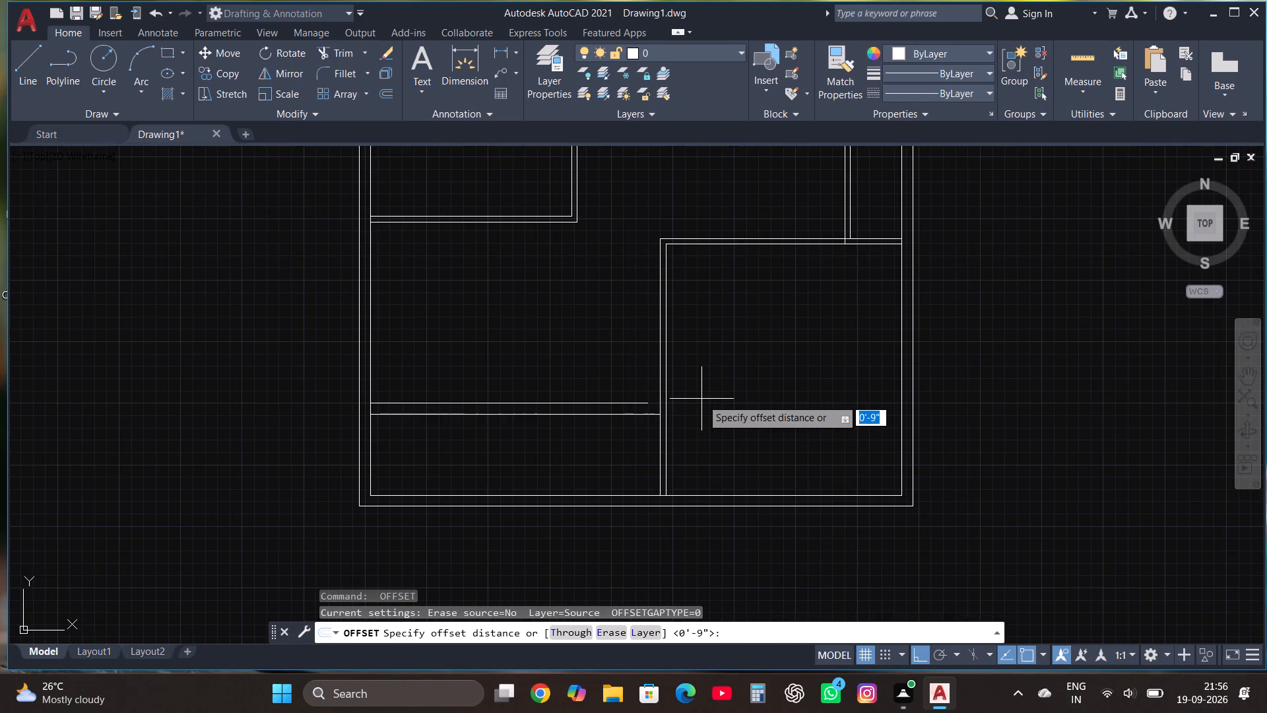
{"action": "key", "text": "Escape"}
Continue the wall's upper line to the lower-right room's partition with a short line, trimming it at the partition's left face.
{"action": "scroll", "coordinate": [701, 399], "scroll_direction": "up", "scroll_amount": 1}
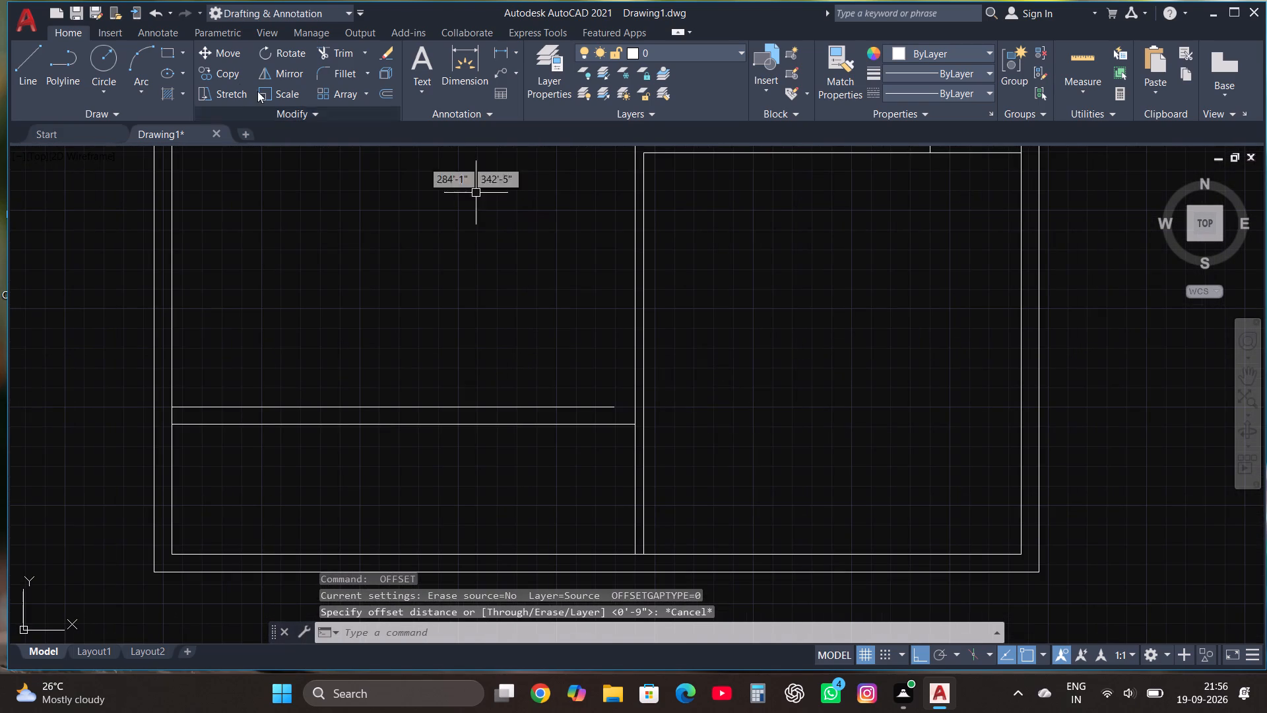
{"action": "left_click", "coordinate": [26, 58]}
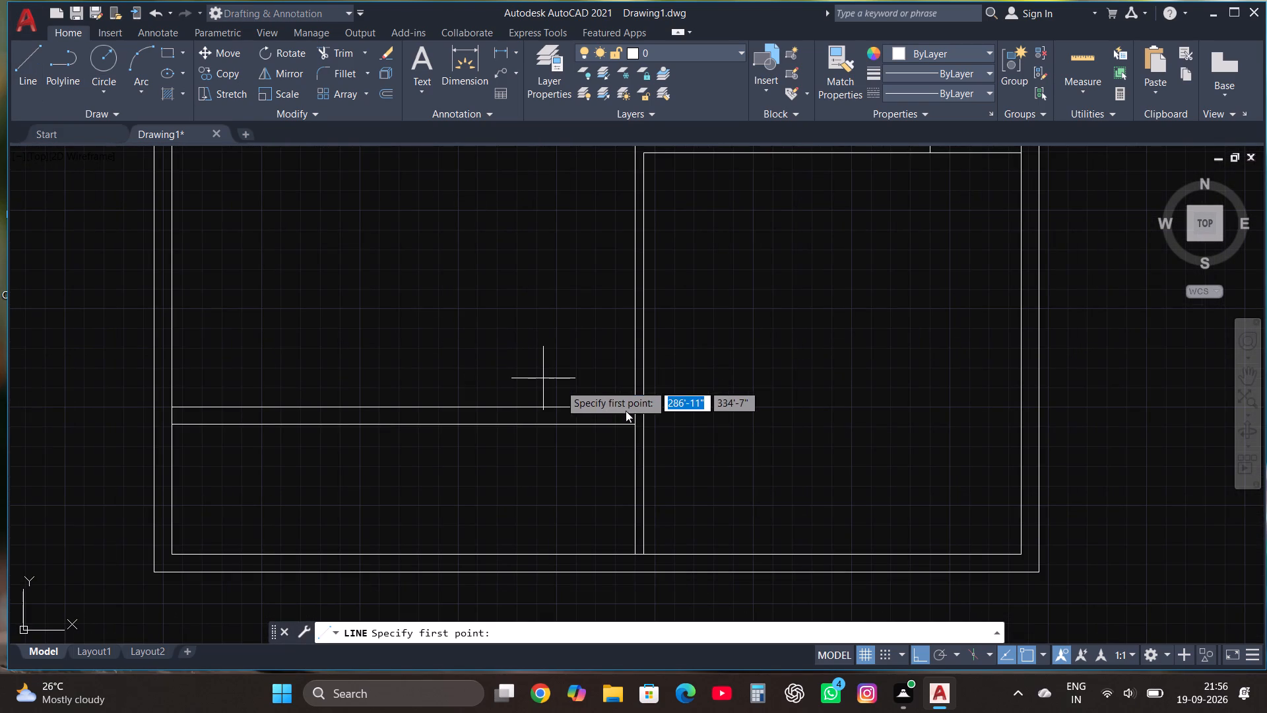
{"action": "left_click", "coordinate": [614, 409]}
{"action": "left_click", "coordinate": [698, 406]}
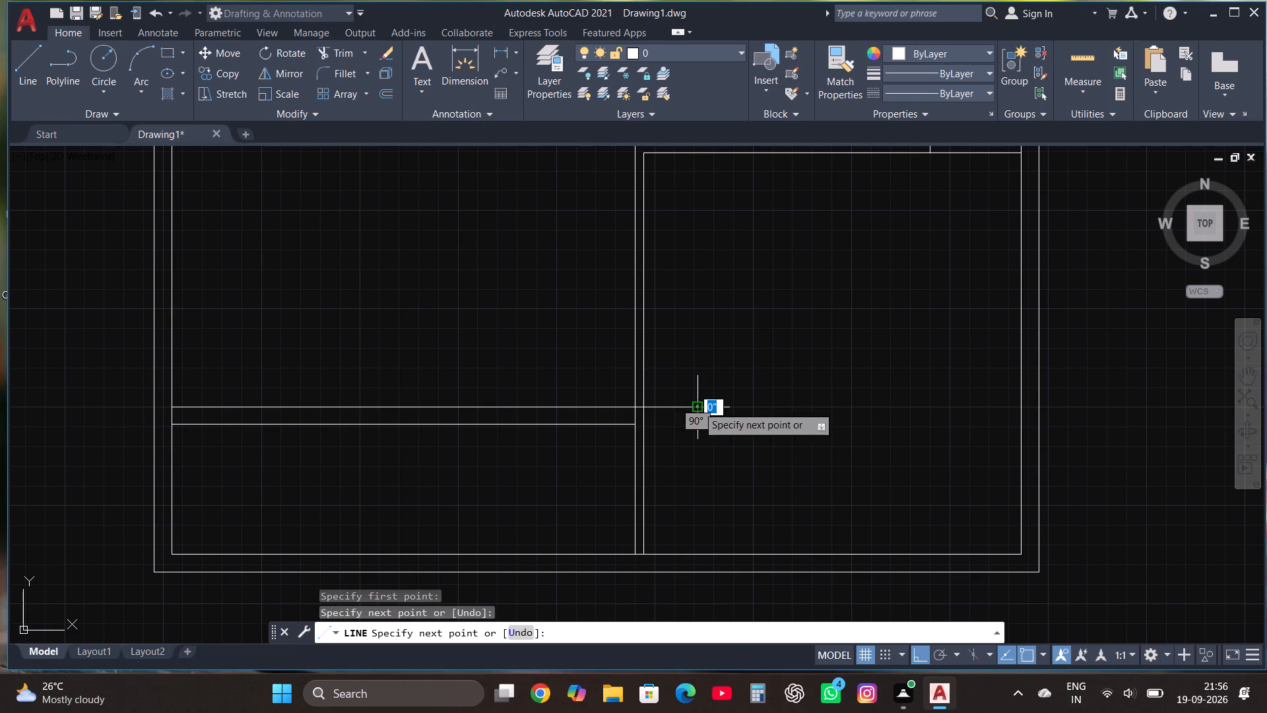
{"action": "left_click", "coordinate": [334, 57]}
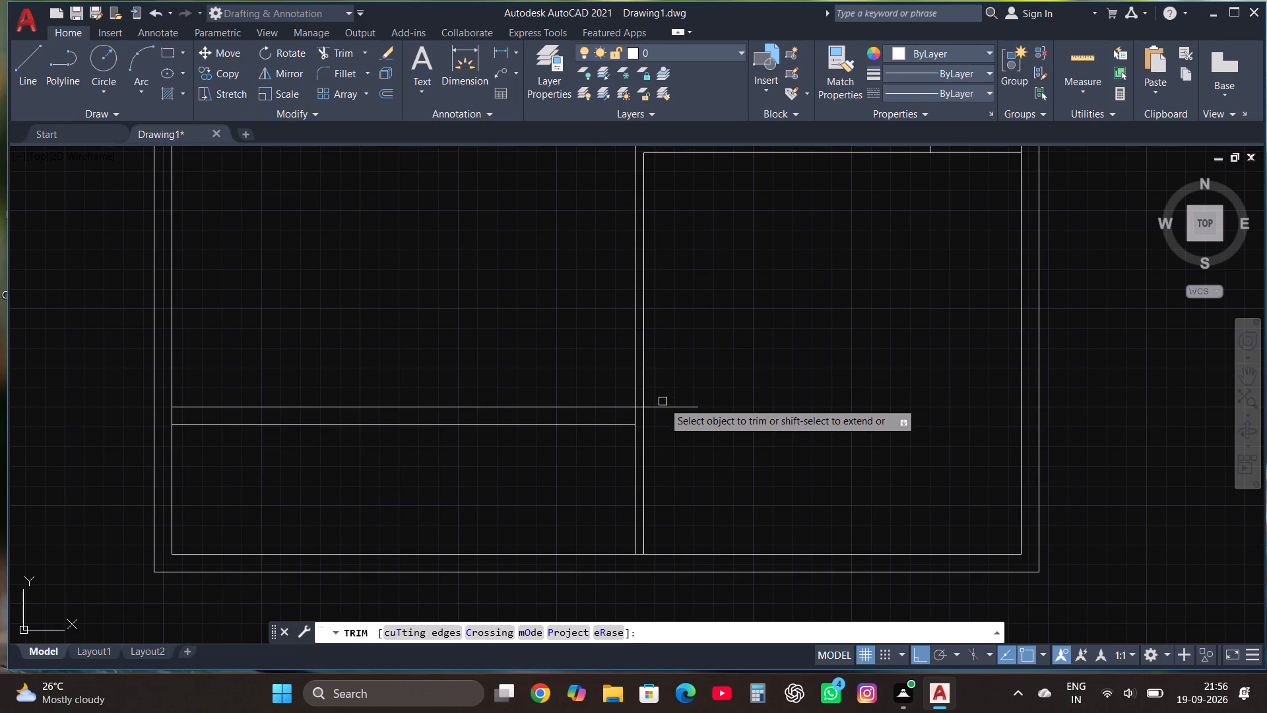
{"action": "left_click", "coordinate": [668, 412]}
{"action": "left_click", "coordinate": [669, 389]}
{"action": "scroll", "coordinate": [661, 393], "scroll_direction": "up", "scroll_amount": 3}
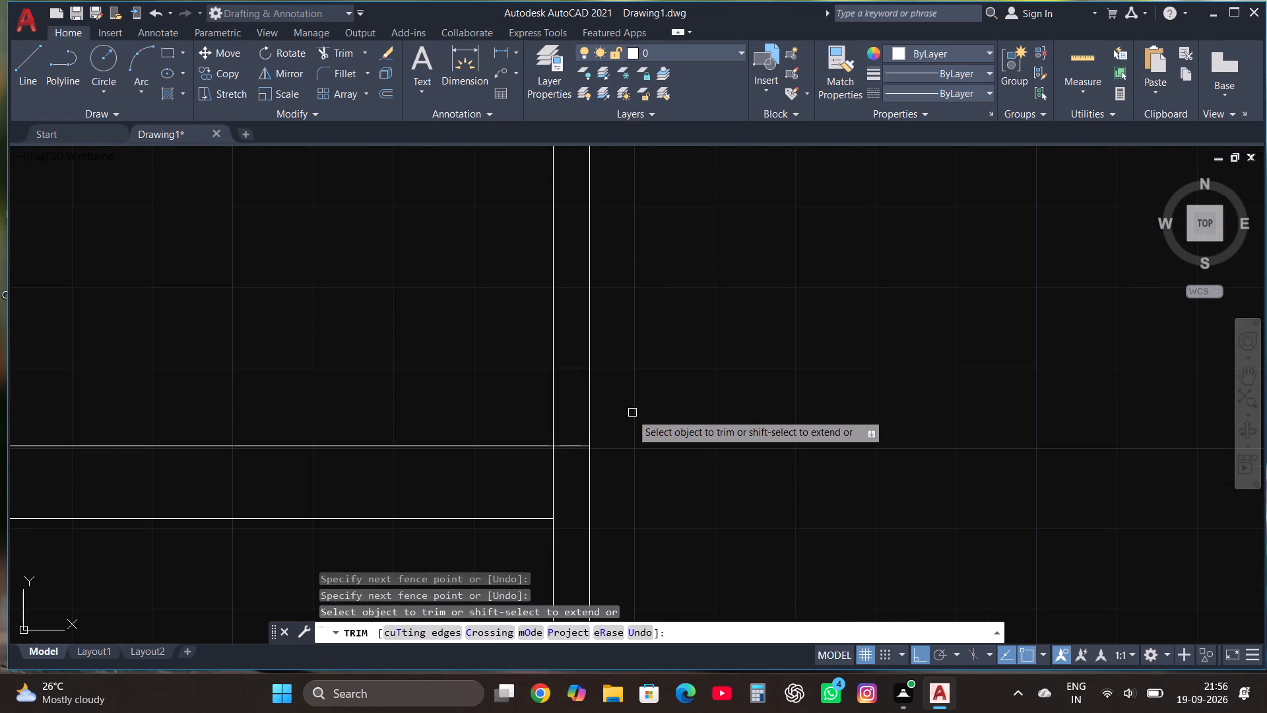
{"action": "left_click", "coordinate": [573, 444]}
{"action": "scroll", "coordinate": [573, 444], "scroll_direction": "down", "scroll_amount": 3}
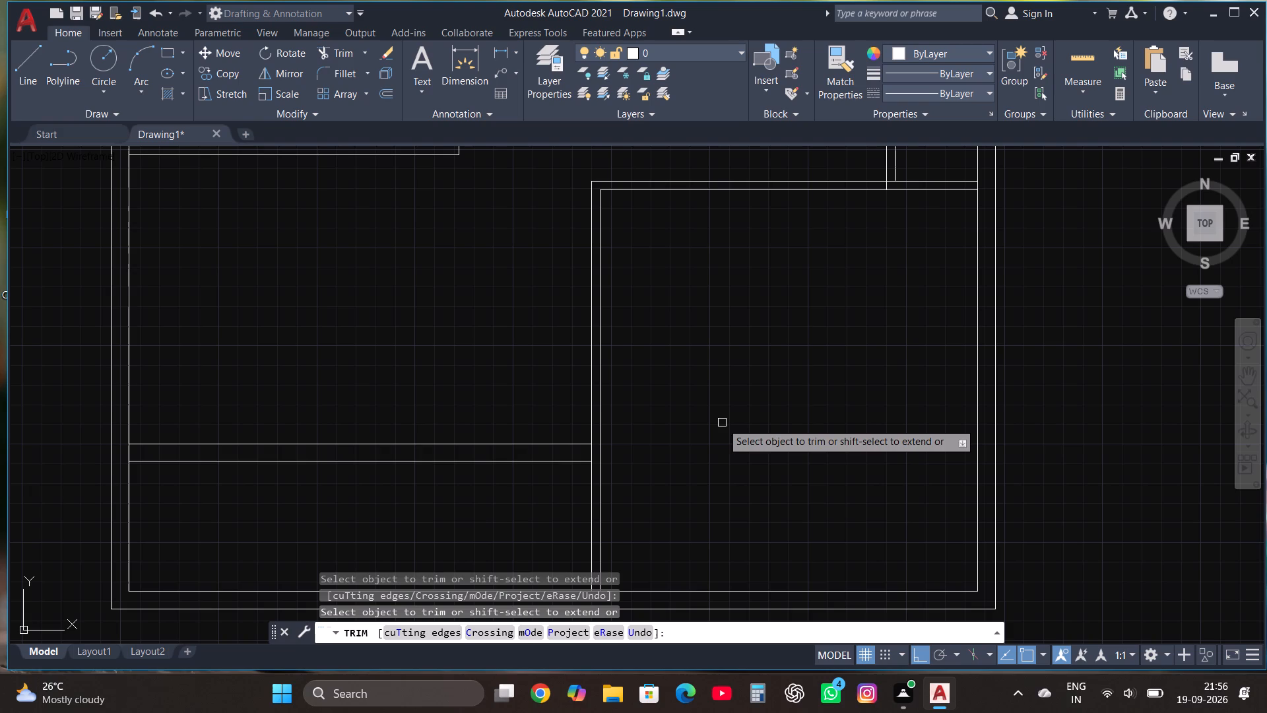
{"action": "key", "text": "Escape"}
Draw two short horizontal lines carrying both faces of the 9" wall across the lower-right room's partition.
{"action": "scroll", "coordinate": [722, 423], "scroll_direction": "down", "scroll_amount": 2}
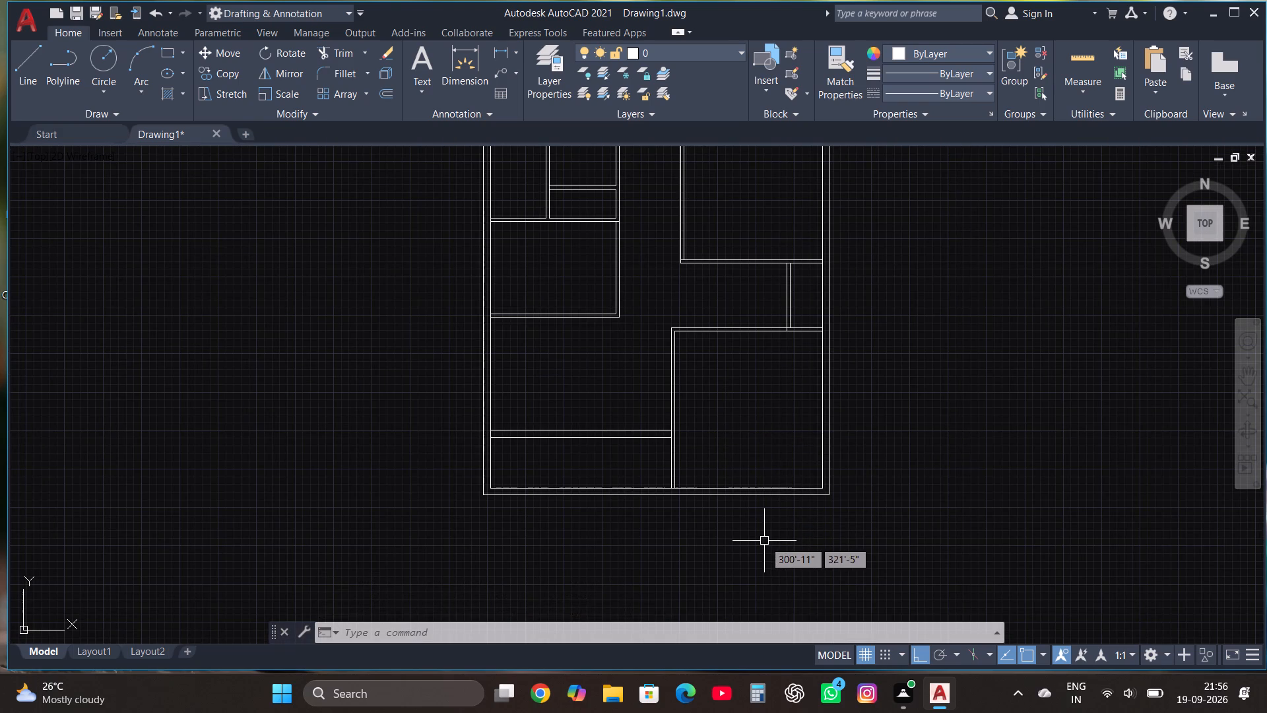
{"action": "scroll", "coordinate": [764, 501], "scroll_direction": "up", "scroll_amount": 1}
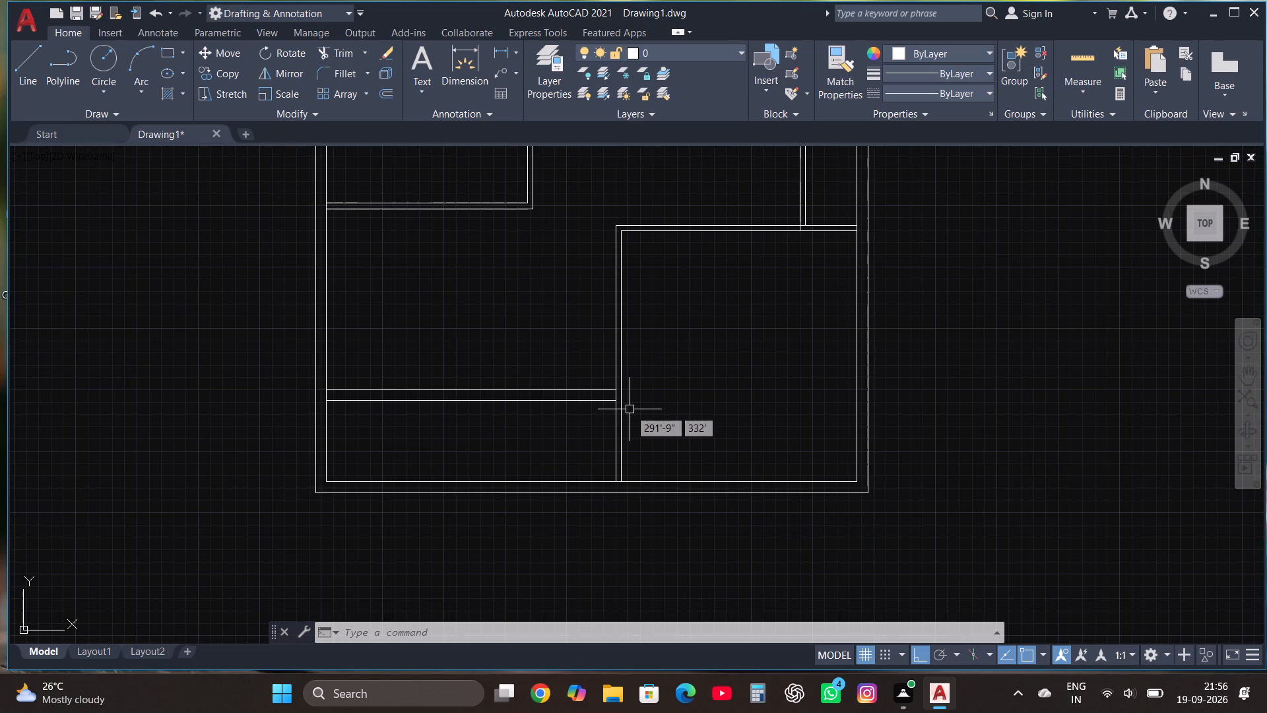
{"action": "scroll", "coordinate": [612, 414], "scroll_direction": "up", "scroll_amount": 2}
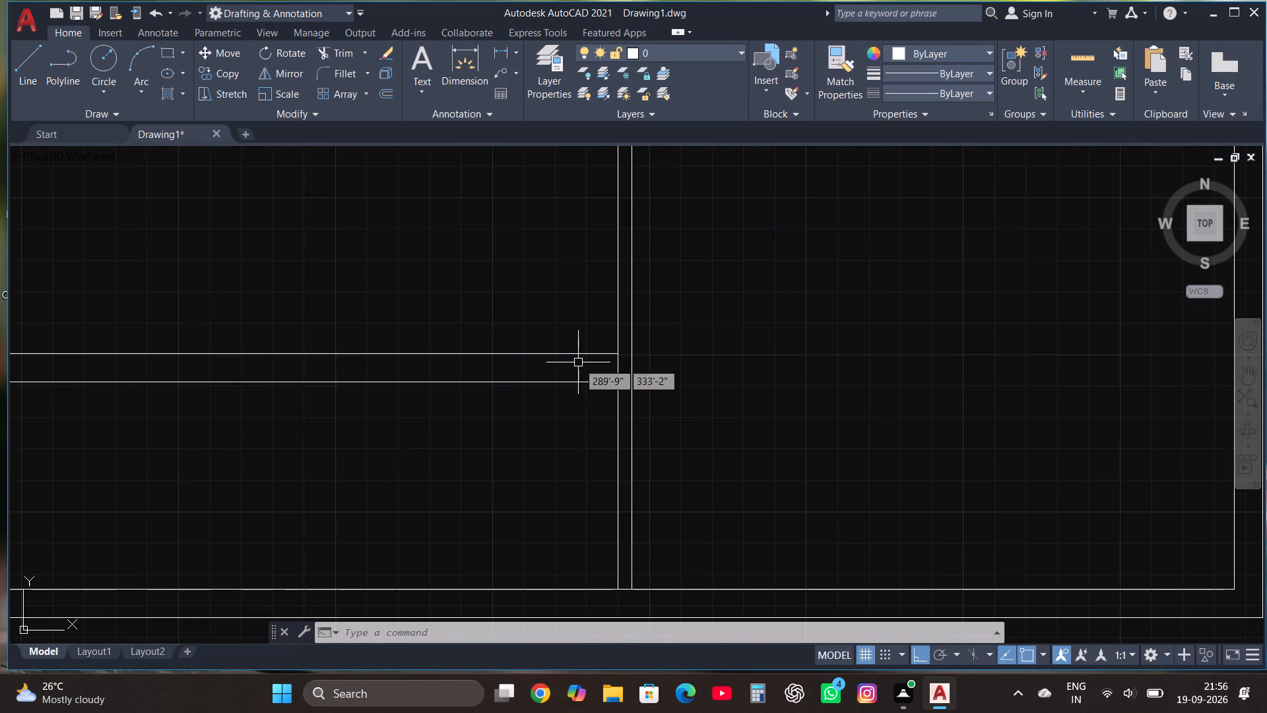
{"action": "left_click", "coordinate": [32, 60]}
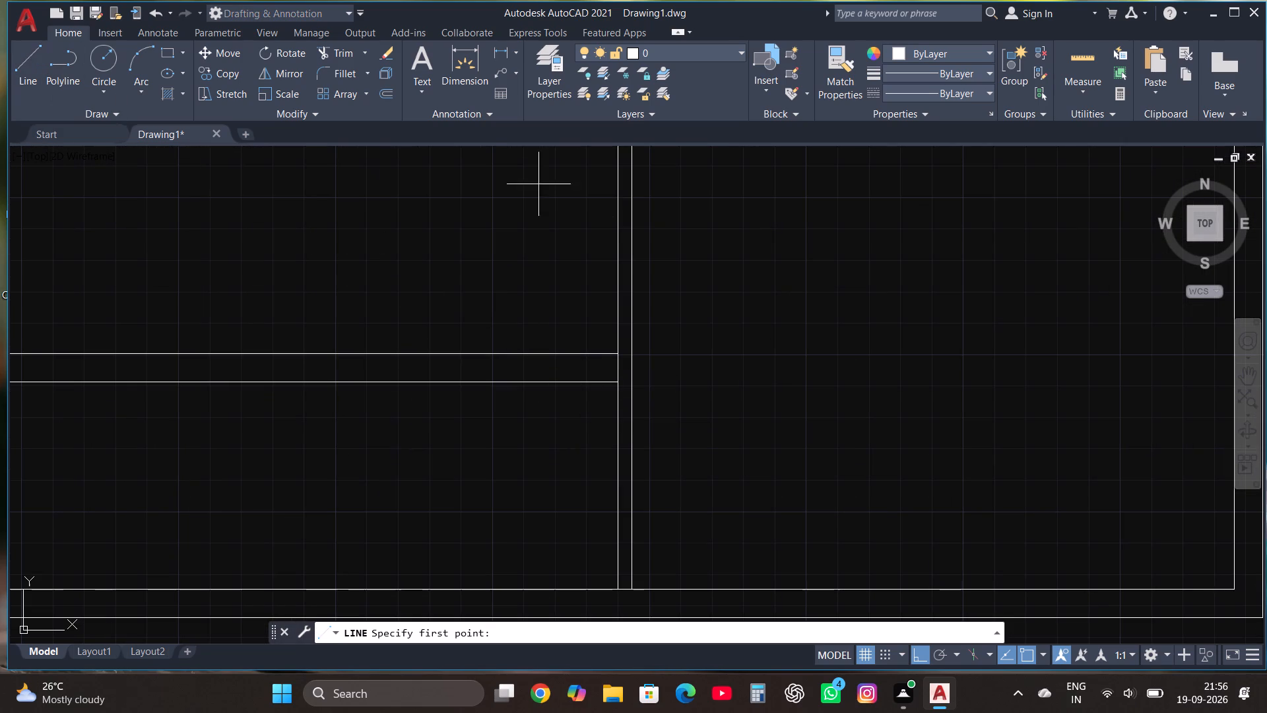
{"action": "left_click", "coordinate": [616, 353]}
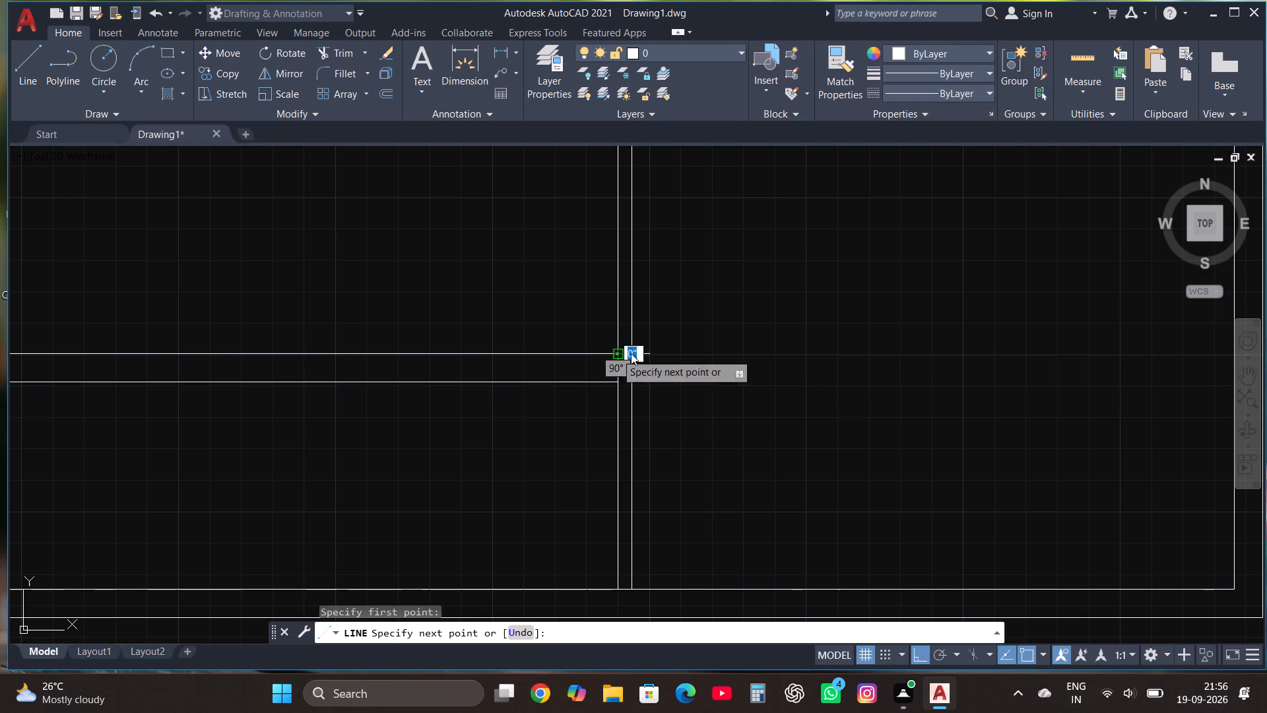
{"action": "left_click", "coordinate": [676, 353]}
{"action": "left_click", "coordinate": [23, 60]}
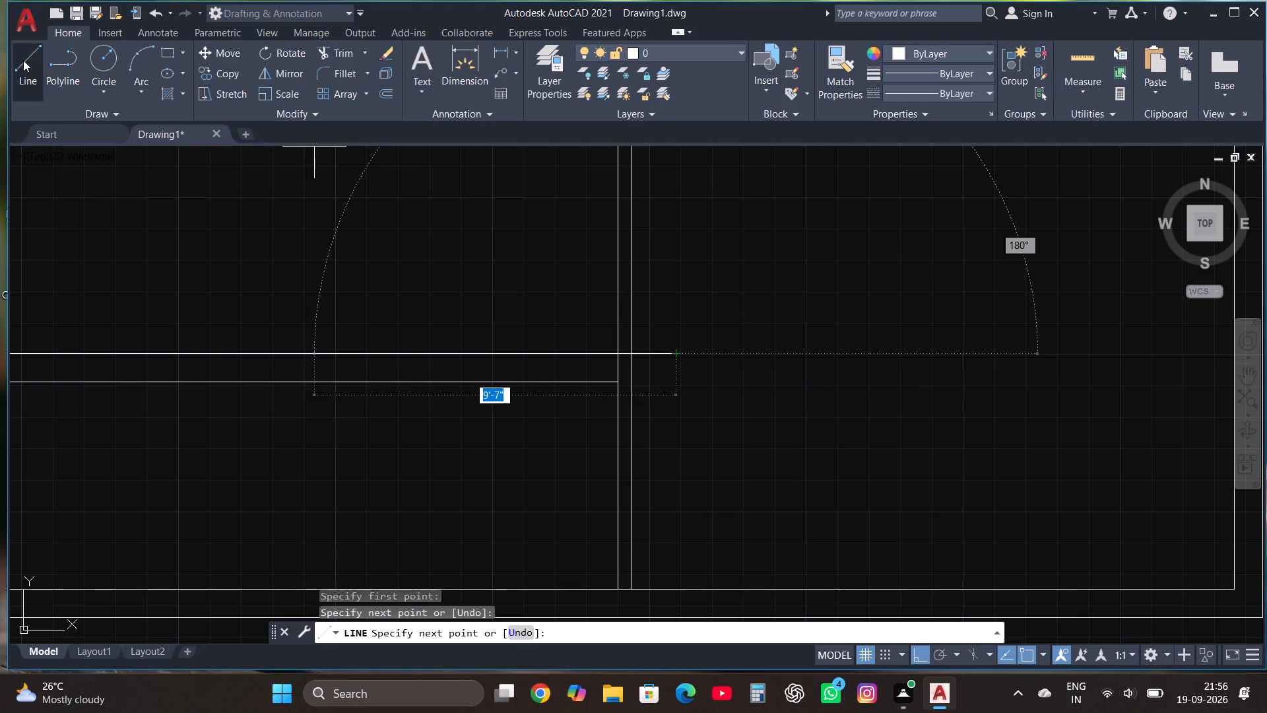
{"action": "left_click", "coordinate": [616, 383]}
{"action": "left_click", "coordinate": [678, 386]}
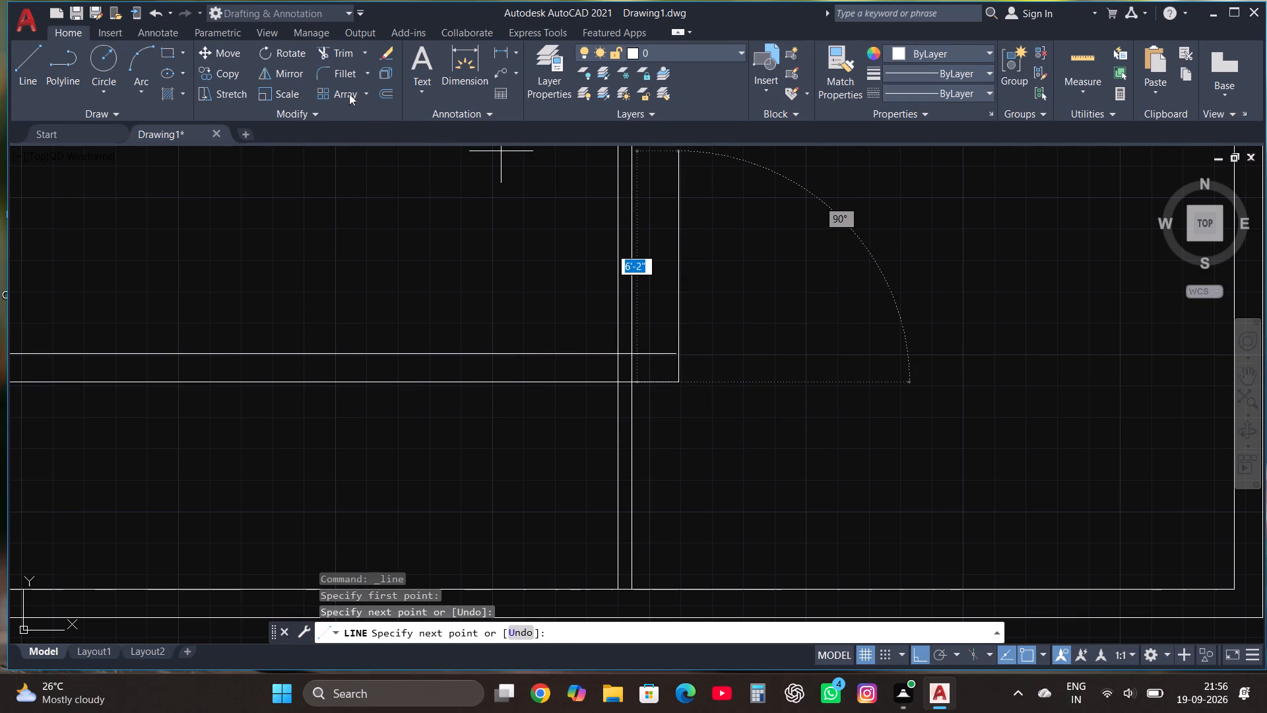
Trim the partition's left face within and below the 9" wall, and the two line ends overhanging its right face.
{"action": "left_click", "coordinate": [348, 53]}
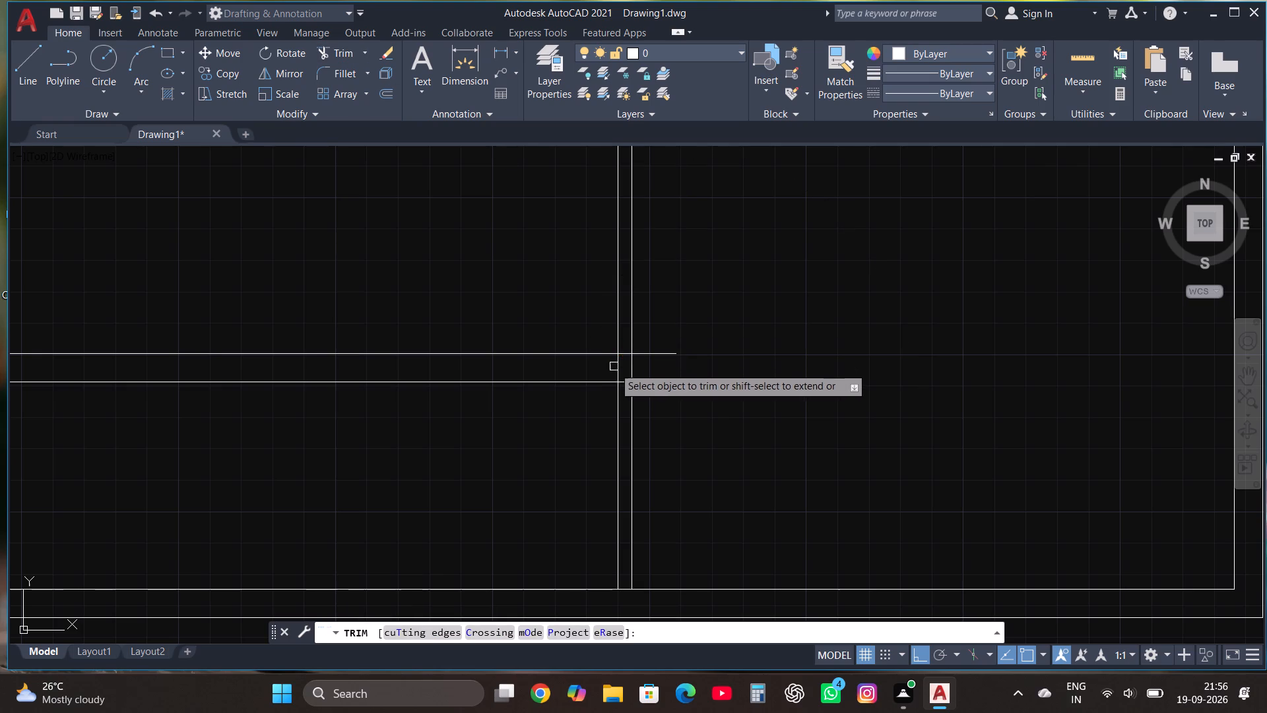
{"action": "left_click", "coordinate": [617, 368]}
{"action": "left_click", "coordinate": [618, 409]}
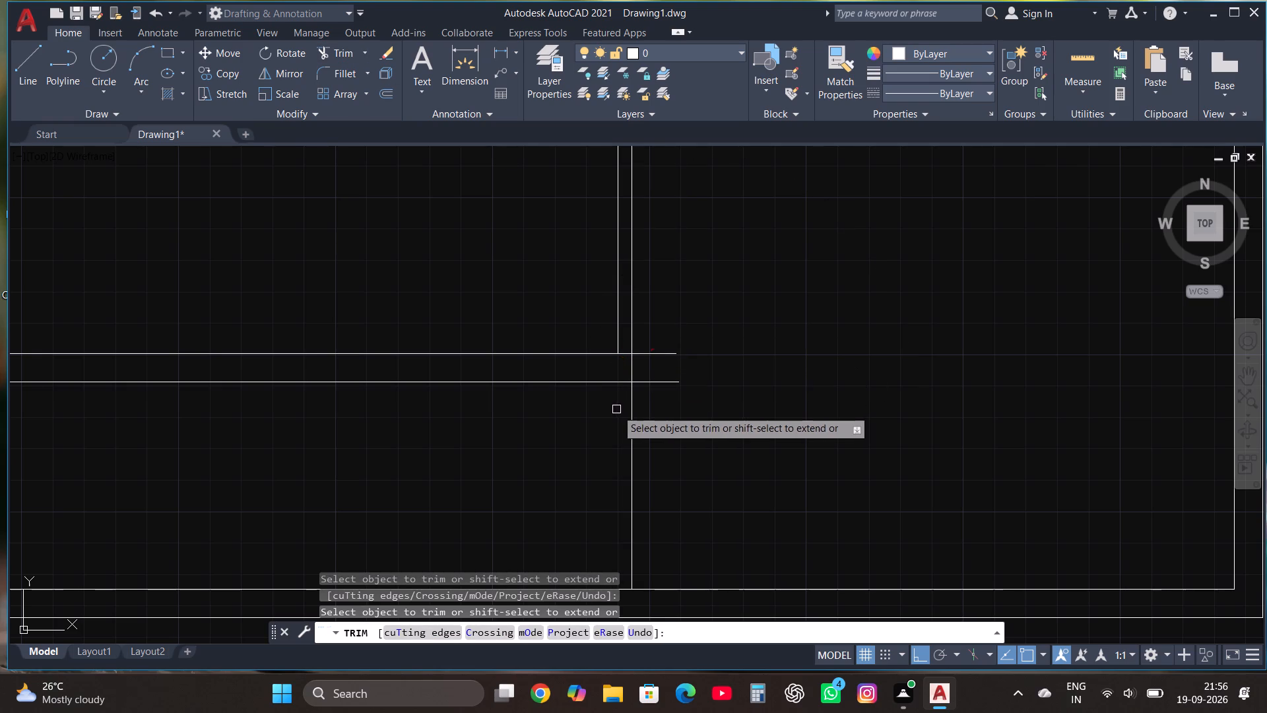
{"action": "left_click", "coordinate": [660, 341]}
{"action": "left_click", "coordinate": [659, 411]}
{"action": "scroll", "coordinate": [659, 411], "scroll_direction": "down", "scroll_amount": 3}
{"action": "scroll", "coordinate": [683, 421], "scroll_direction": "up", "scroll_amount": 1}
{"action": "key", "text": "Escape"}
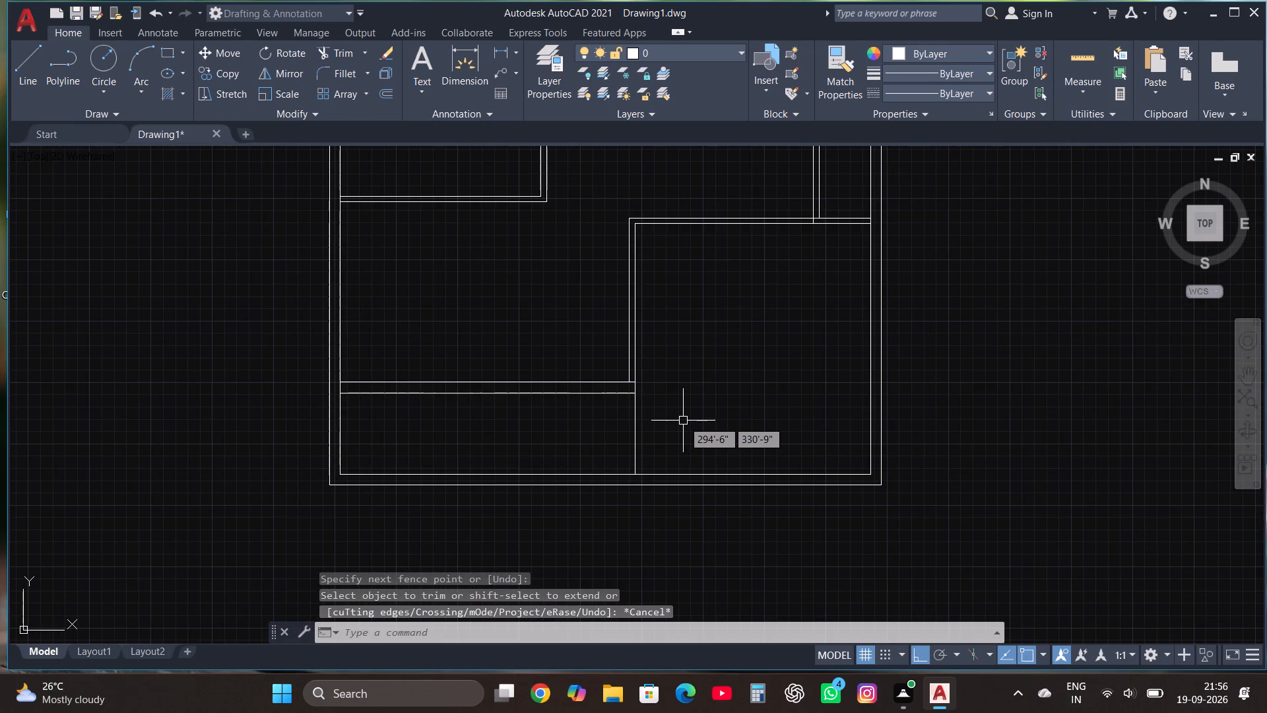
Extend the lower-right room's partition face across the bottom outer wall with a short vertical line, trimming its overhang at the wall's outer face.
{"action": "scroll", "coordinate": [683, 421], "scroll_direction": "down", "scroll_amount": 2}
{"action": "scroll", "coordinate": [687, 424], "scroll_direction": "up", "scroll_amount": 2}
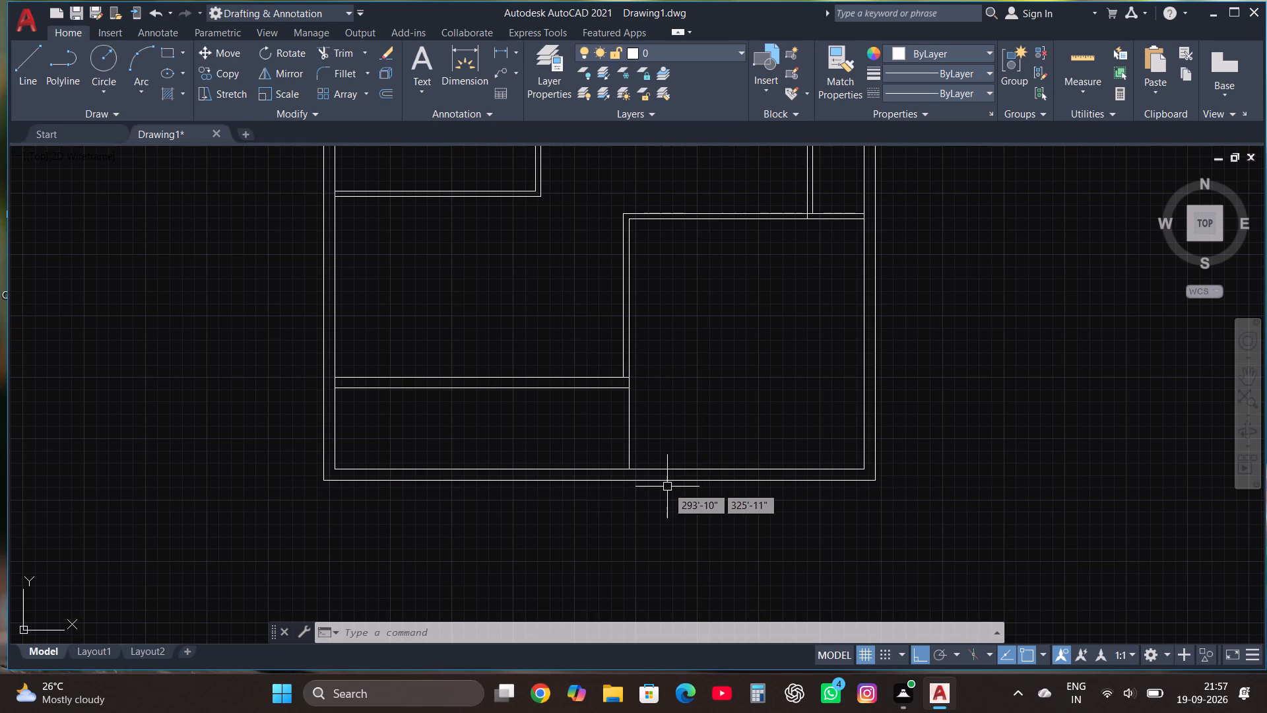
{"action": "scroll", "coordinate": [667, 487], "scroll_direction": "up", "scroll_amount": 1}
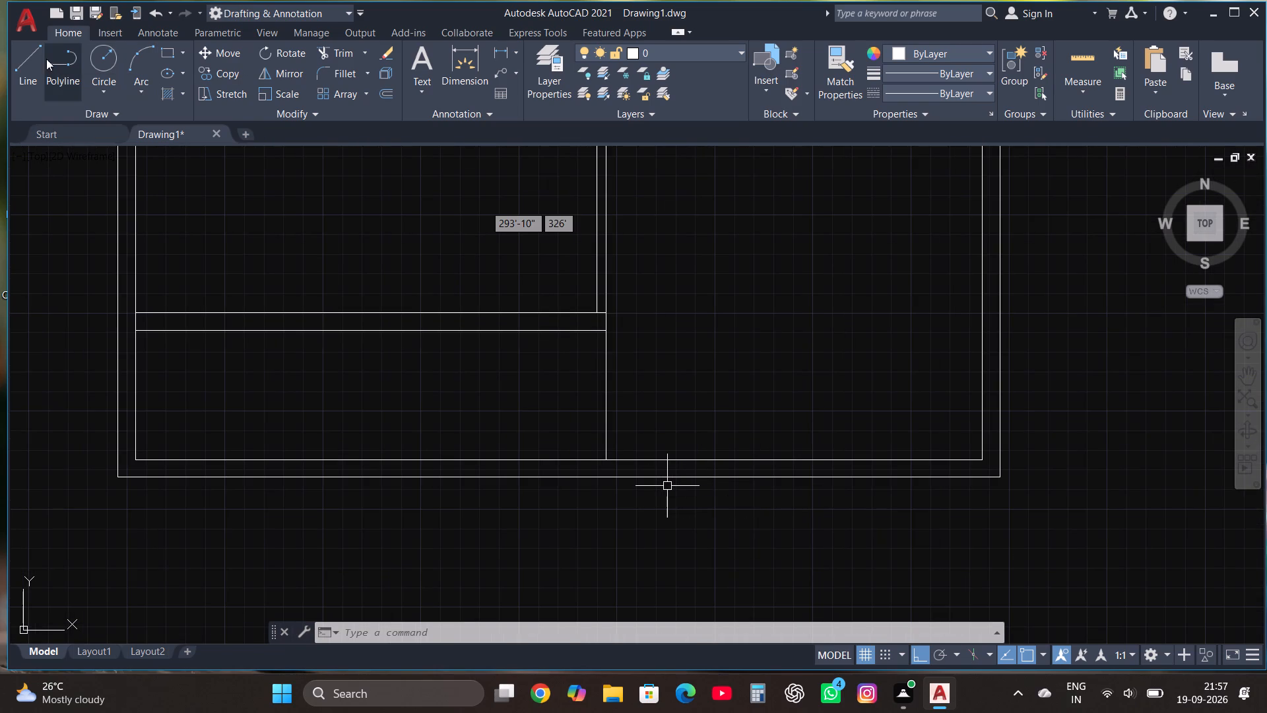
{"action": "left_click", "coordinate": [7, 62]}
{"action": "left_click", "coordinate": [29, 63]}
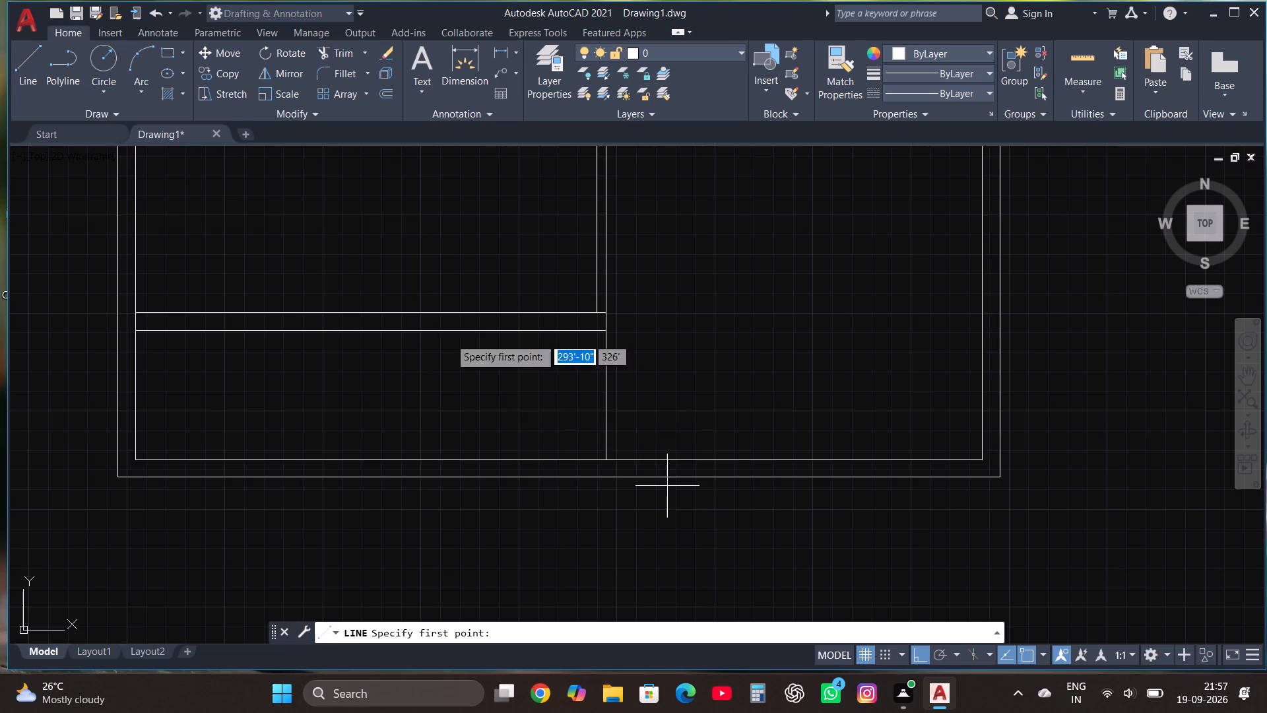
{"action": "scroll", "coordinate": [591, 461], "scroll_direction": "up", "scroll_amount": 1}
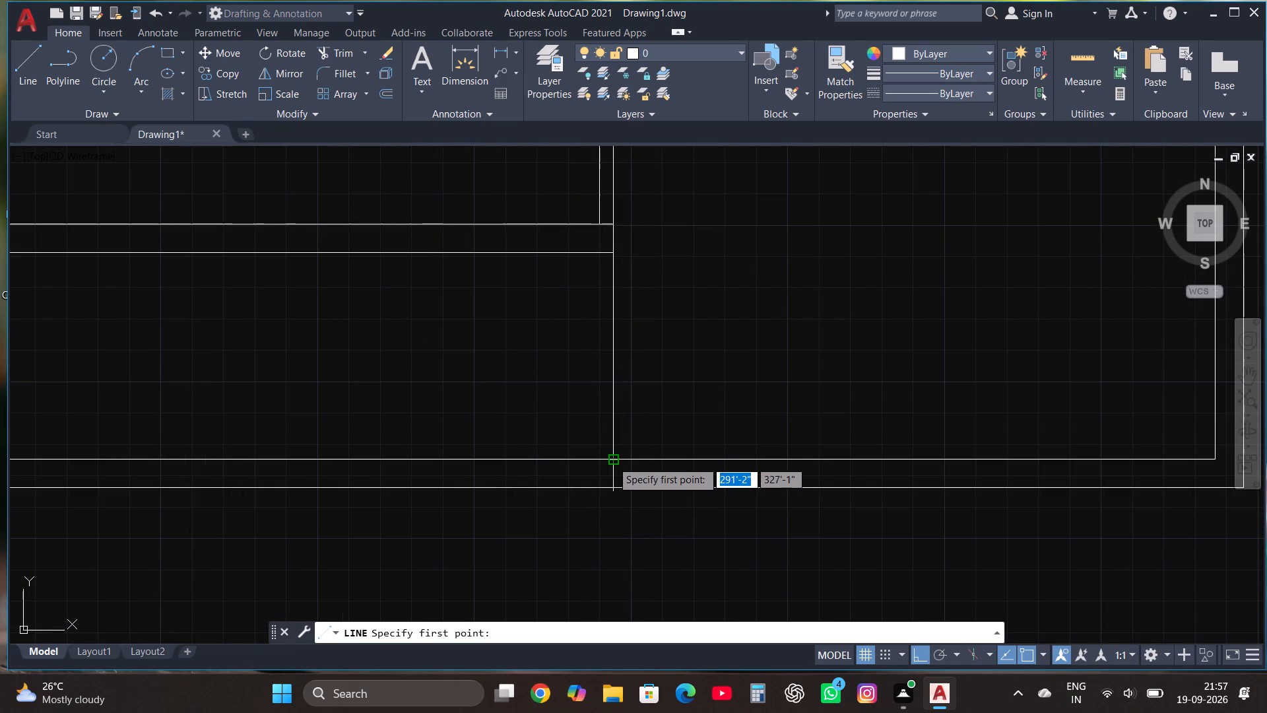
{"action": "left_click", "coordinate": [612, 461]}
{"action": "left_click", "coordinate": [602, 533]}
{"action": "left_click", "coordinate": [349, 53]}
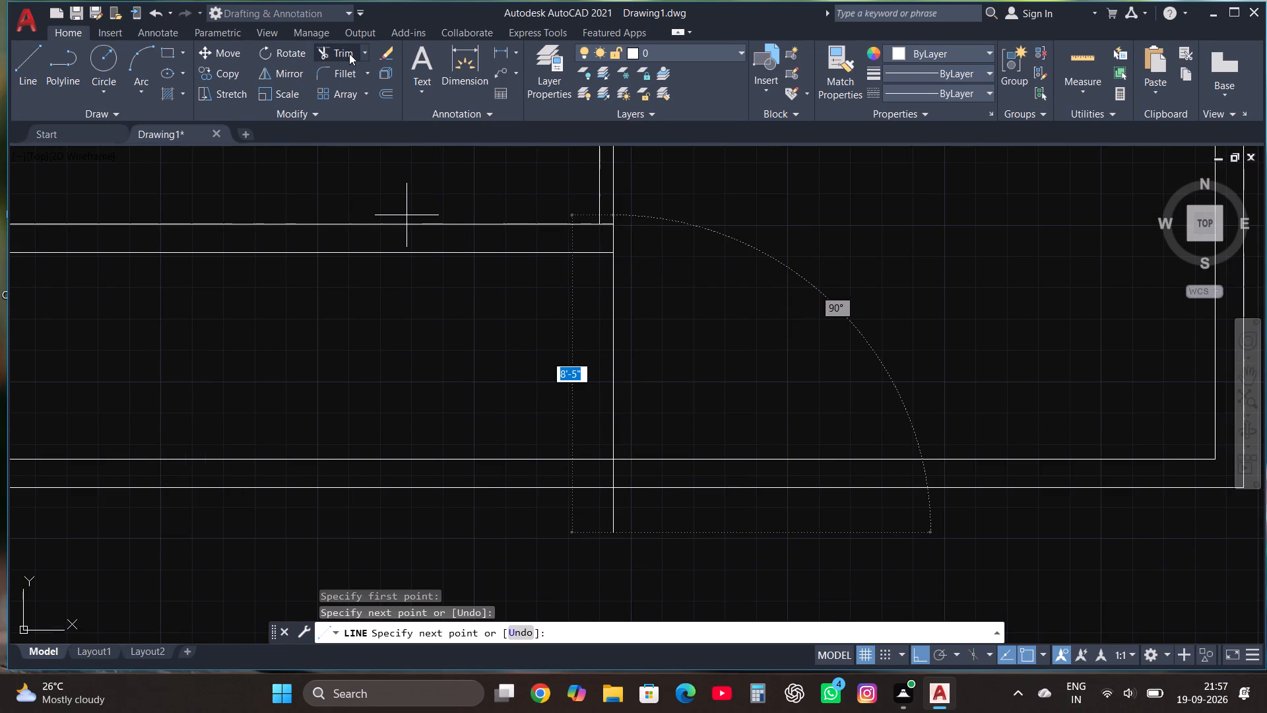
{"action": "left_click", "coordinate": [609, 519]}
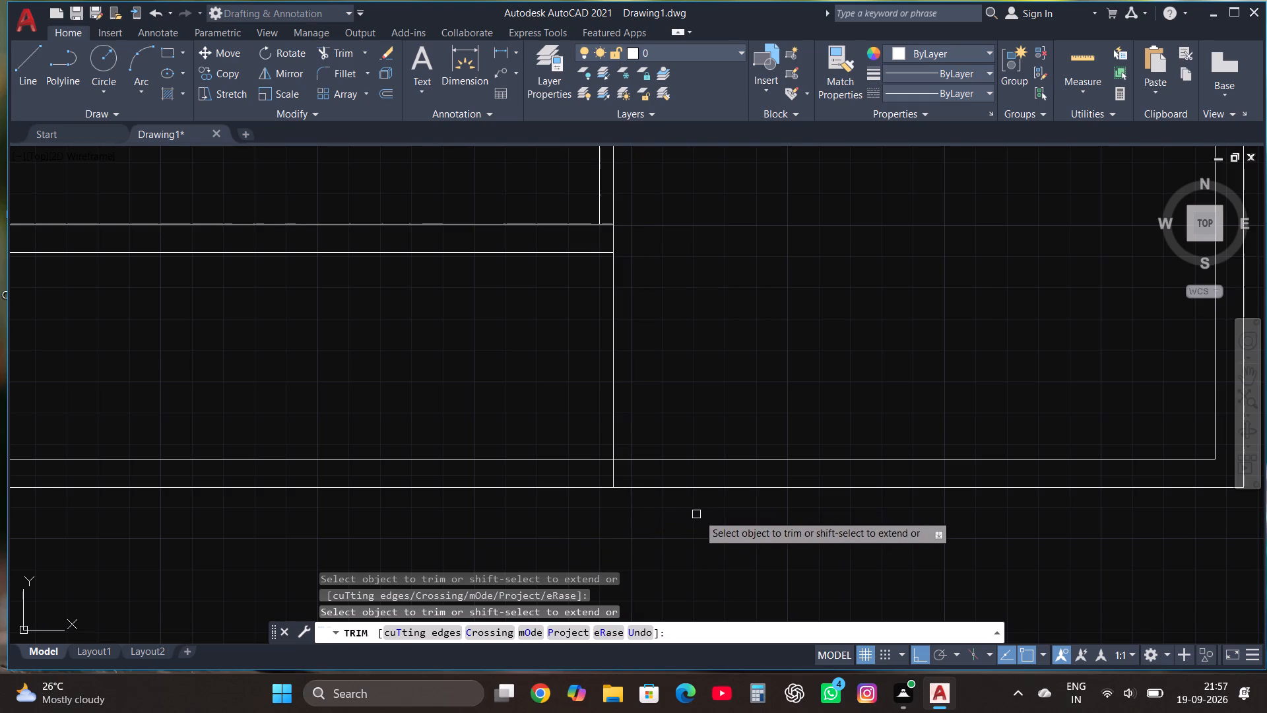
Trim the bottom wall's inner face between the lower-right room's partition line and the right outer wall.
{"action": "scroll", "coordinate": [732, 503], "scroll_direction": "down", "scroll_amount": 1}
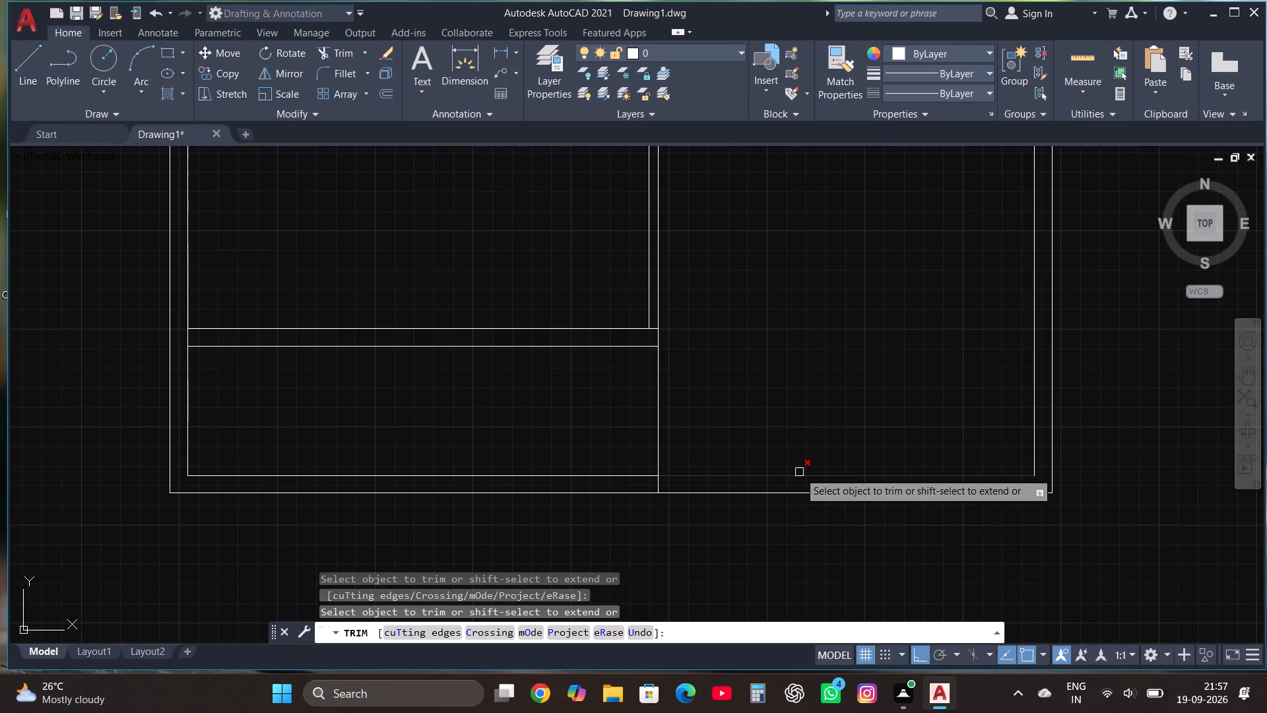
{"action": "left_click", "coordinate": [799, 472]}
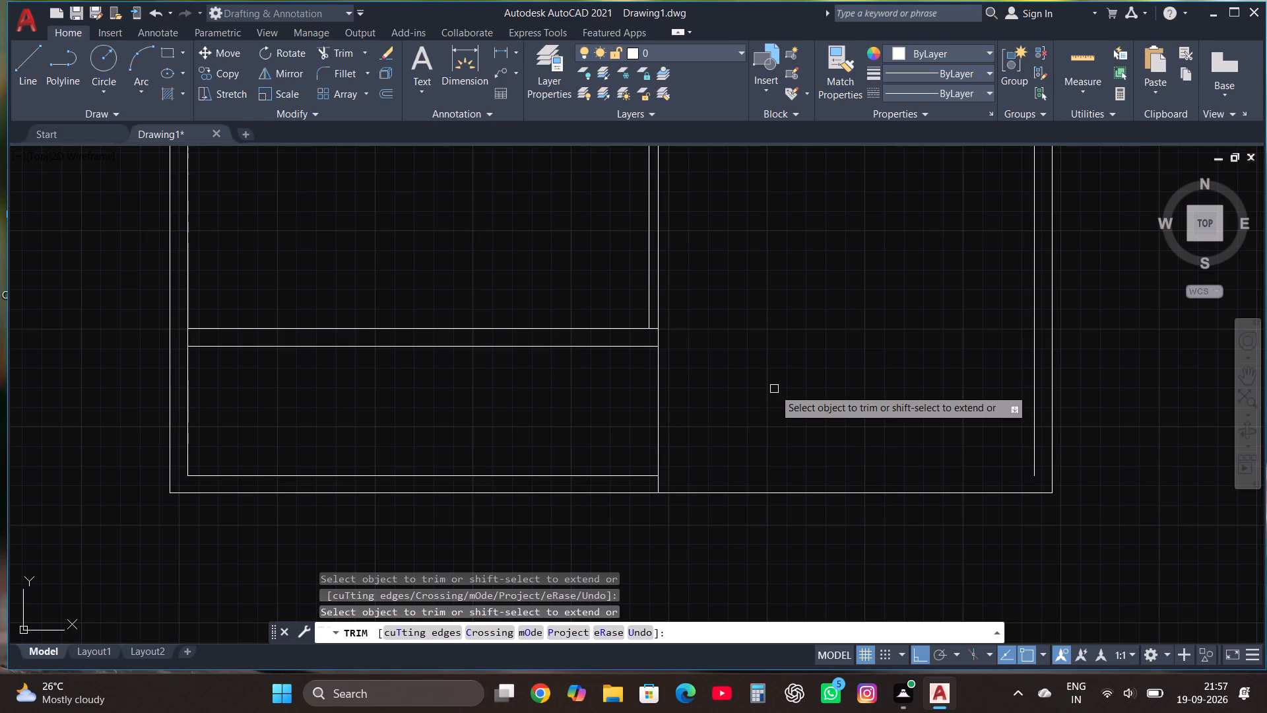
{"action": "key", "text": "Escape"}
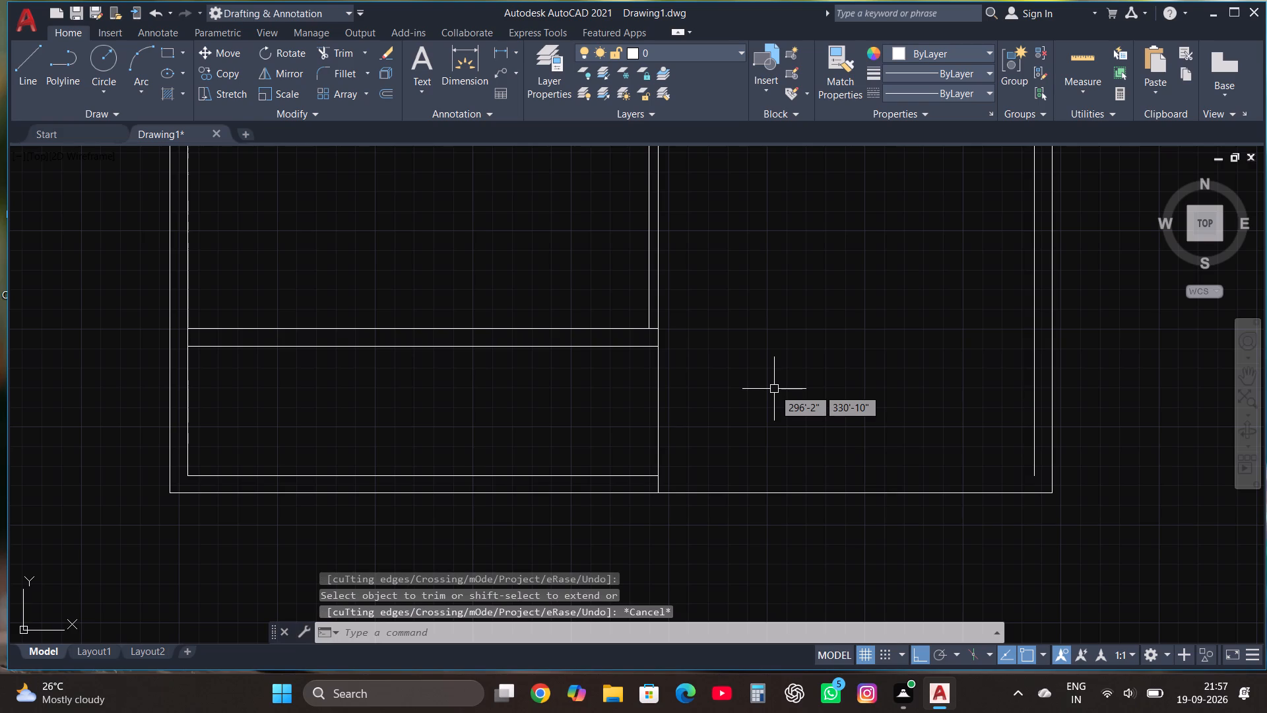
Draw a rectangle about 11" wide and 8" high within the bottom wall, from the inner face's end at the partition line.
{"action": "left_click", "coordinate": [163, 52]}
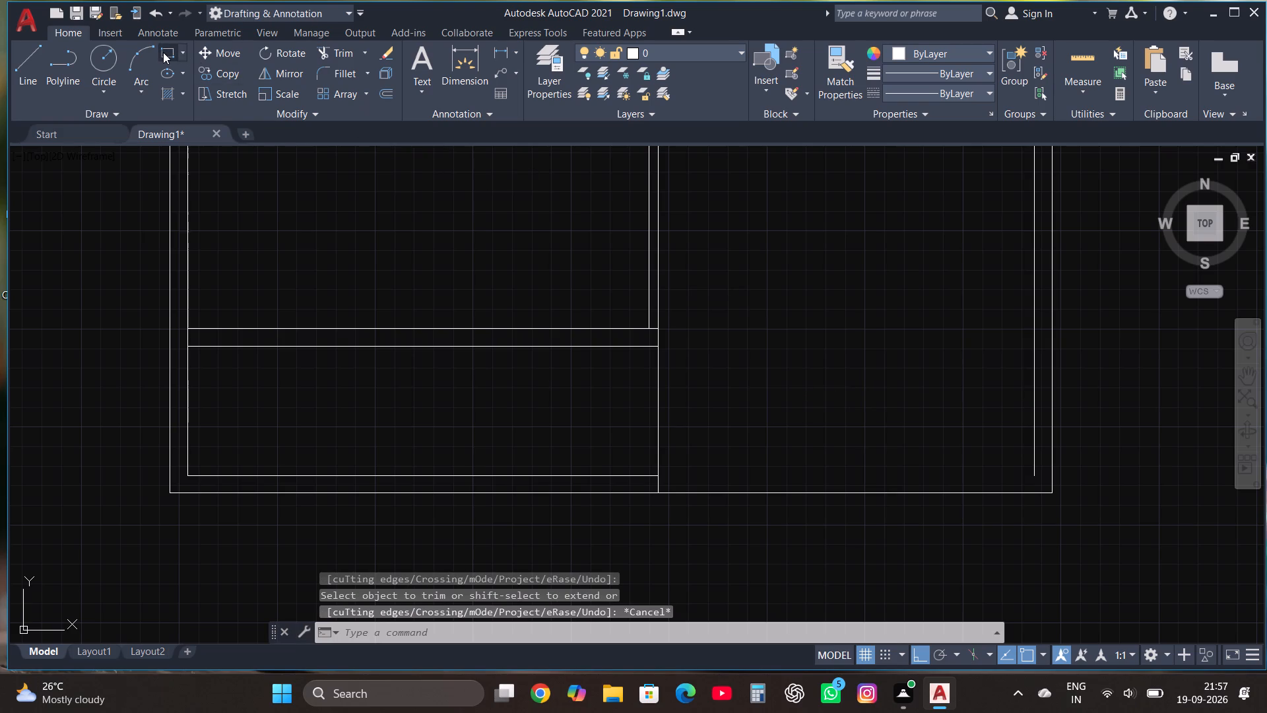
{"action": "scroll", "coordinate": [643, 512], "scroll_direction": "up", "scroll_amount": 1}
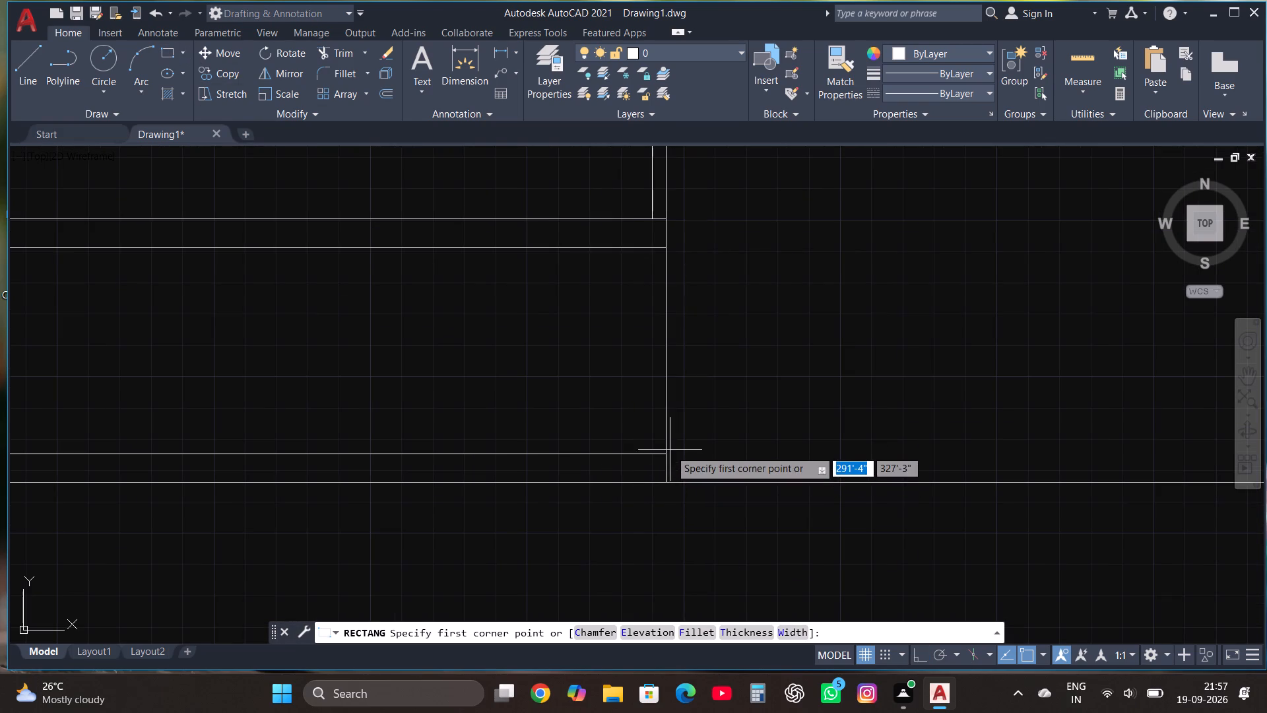
{"action": "left_click", "coordinate": [665, 454]}
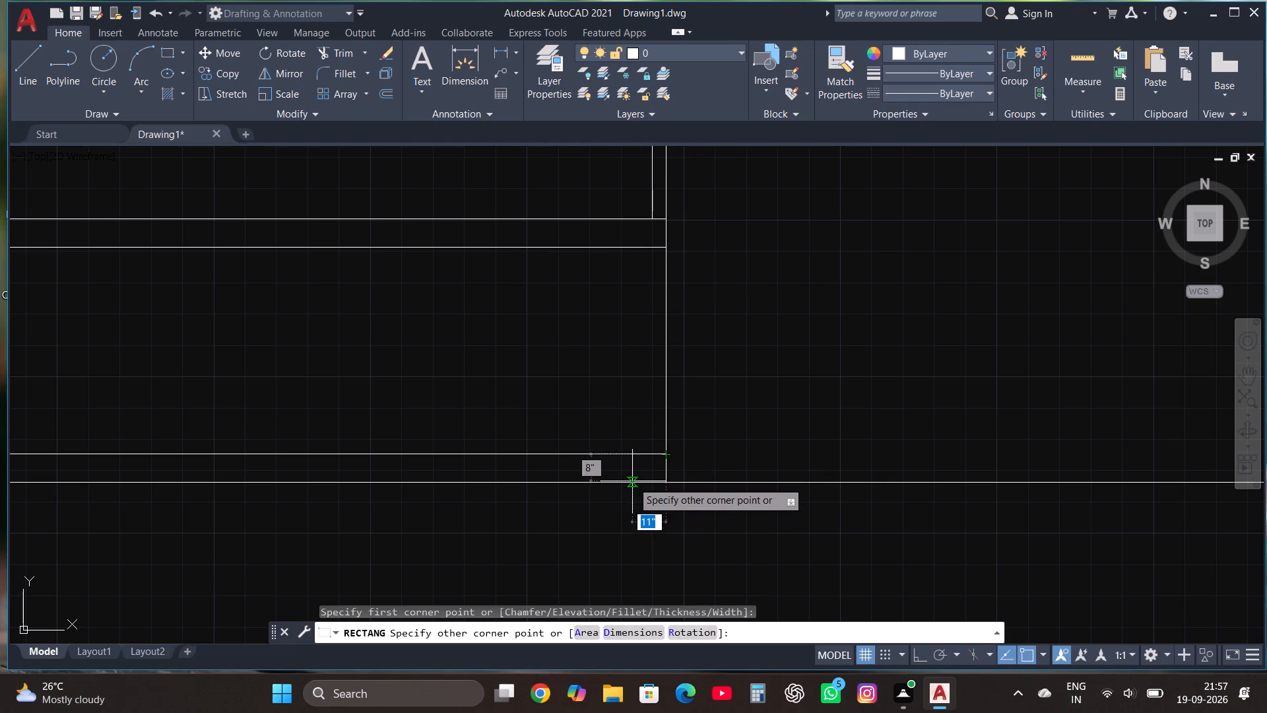
{"action": "left_click", "coordinate": [632, 481]}
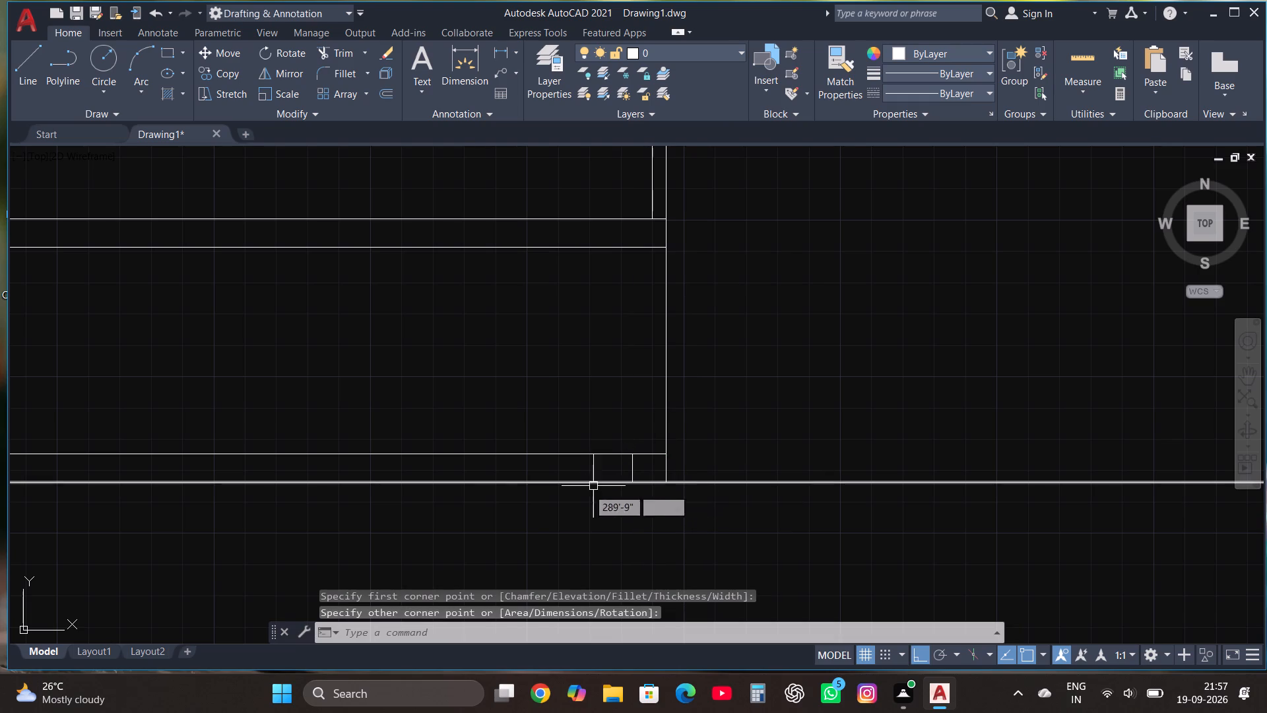
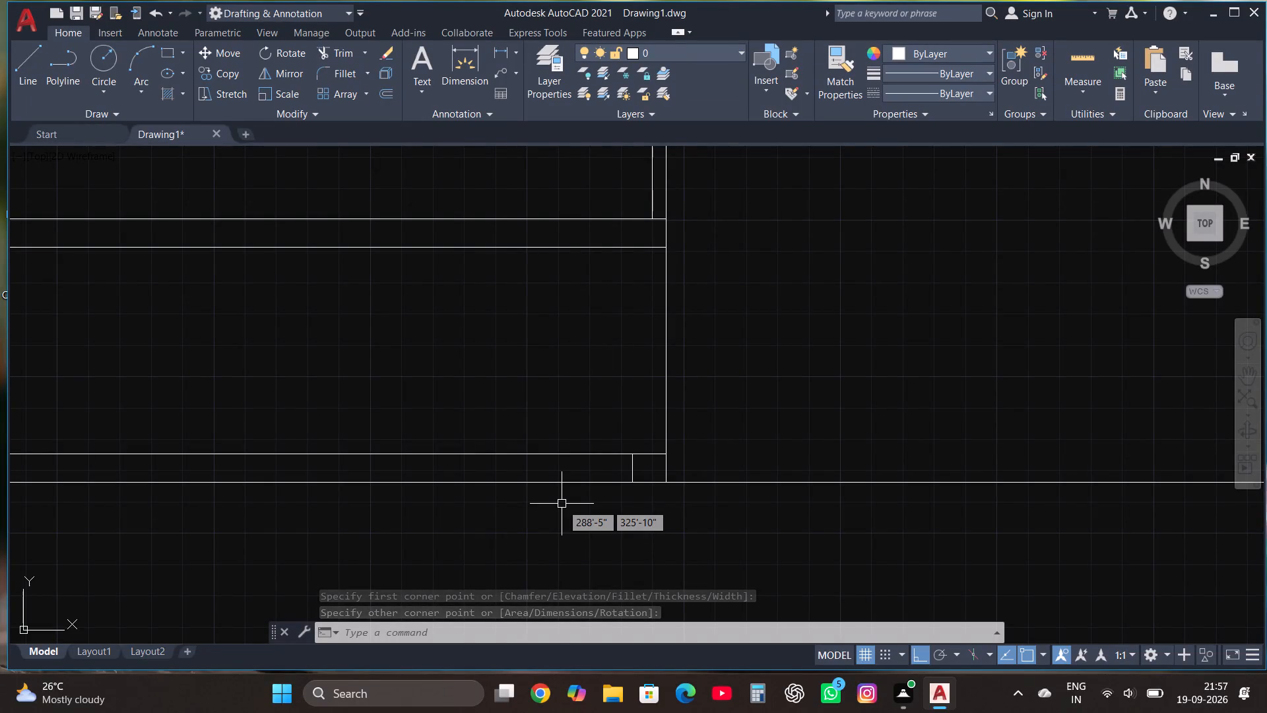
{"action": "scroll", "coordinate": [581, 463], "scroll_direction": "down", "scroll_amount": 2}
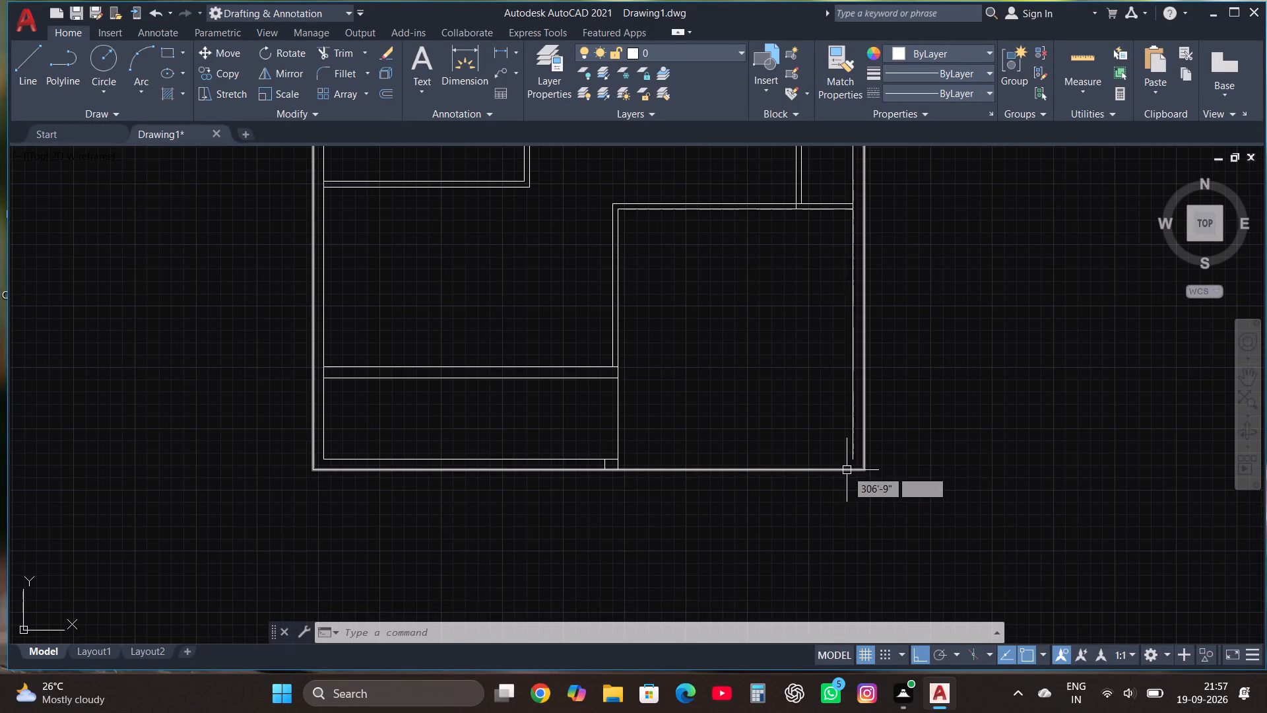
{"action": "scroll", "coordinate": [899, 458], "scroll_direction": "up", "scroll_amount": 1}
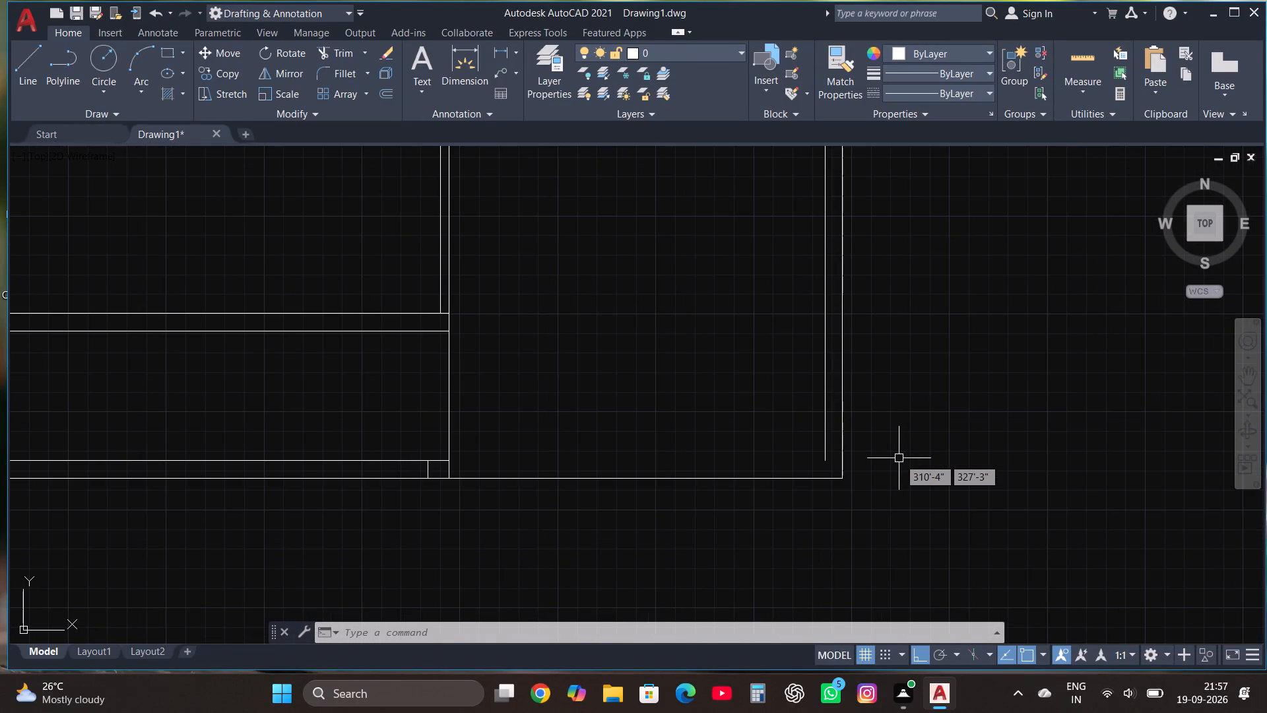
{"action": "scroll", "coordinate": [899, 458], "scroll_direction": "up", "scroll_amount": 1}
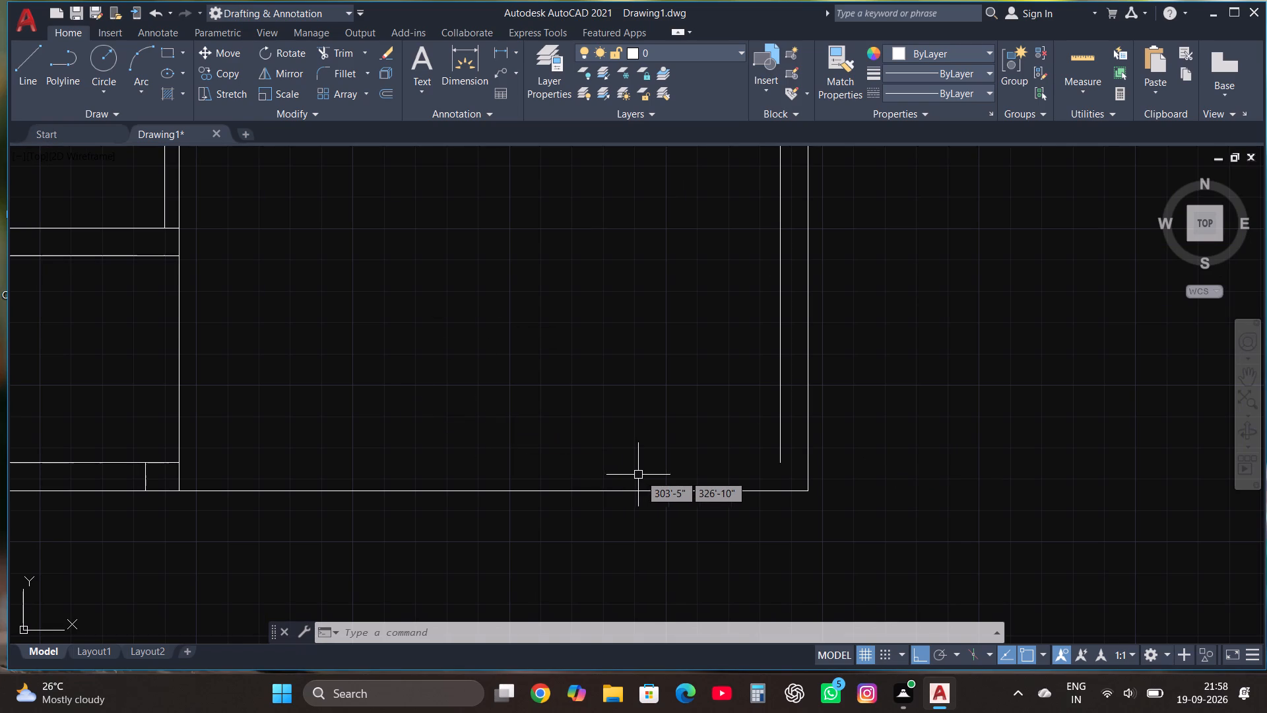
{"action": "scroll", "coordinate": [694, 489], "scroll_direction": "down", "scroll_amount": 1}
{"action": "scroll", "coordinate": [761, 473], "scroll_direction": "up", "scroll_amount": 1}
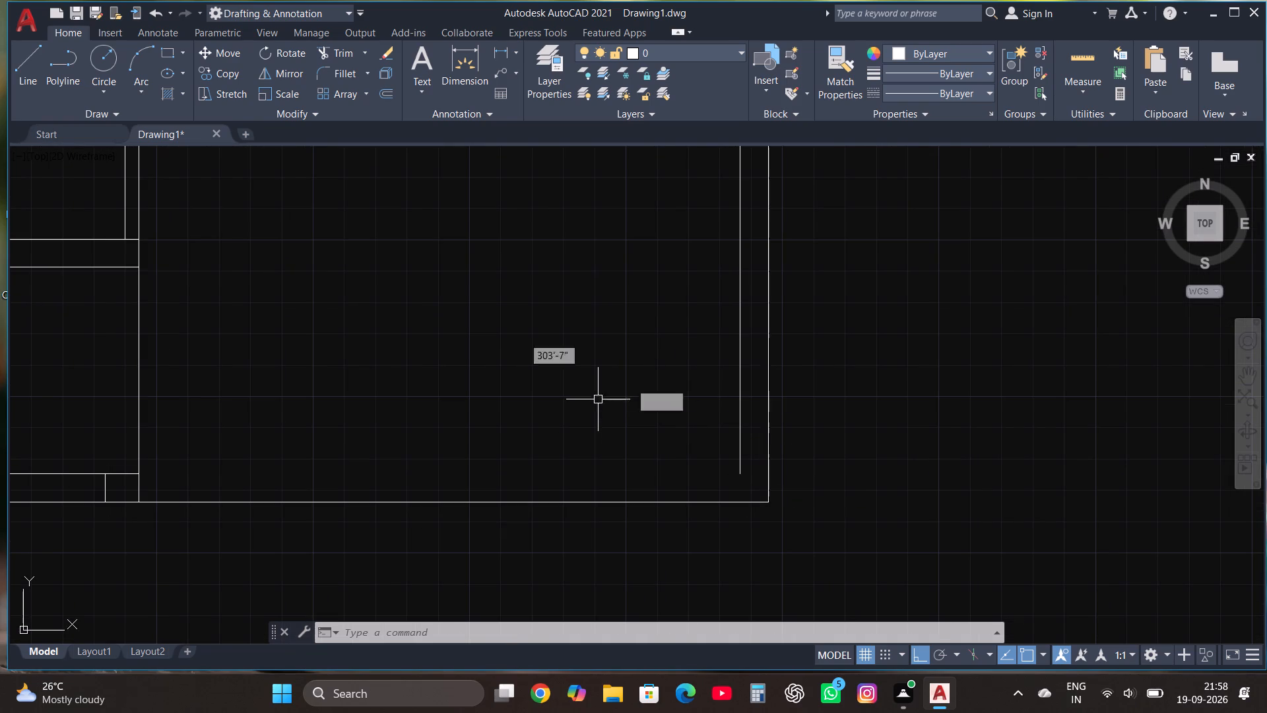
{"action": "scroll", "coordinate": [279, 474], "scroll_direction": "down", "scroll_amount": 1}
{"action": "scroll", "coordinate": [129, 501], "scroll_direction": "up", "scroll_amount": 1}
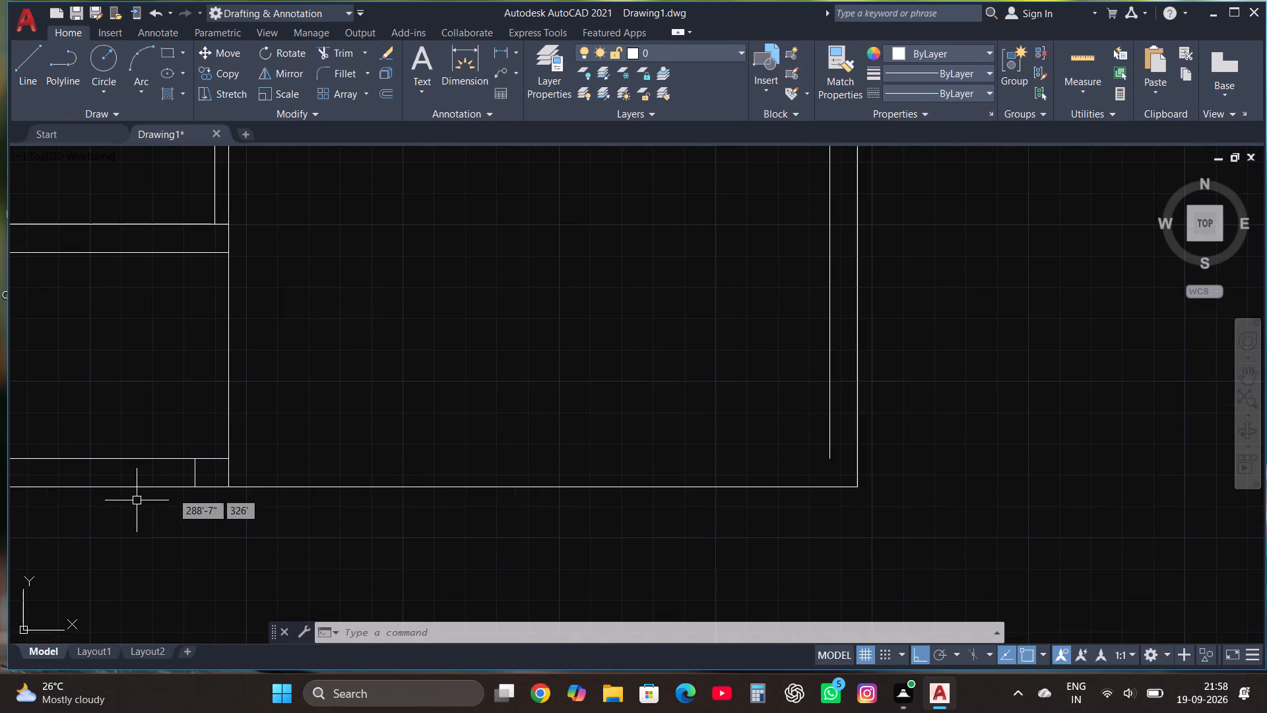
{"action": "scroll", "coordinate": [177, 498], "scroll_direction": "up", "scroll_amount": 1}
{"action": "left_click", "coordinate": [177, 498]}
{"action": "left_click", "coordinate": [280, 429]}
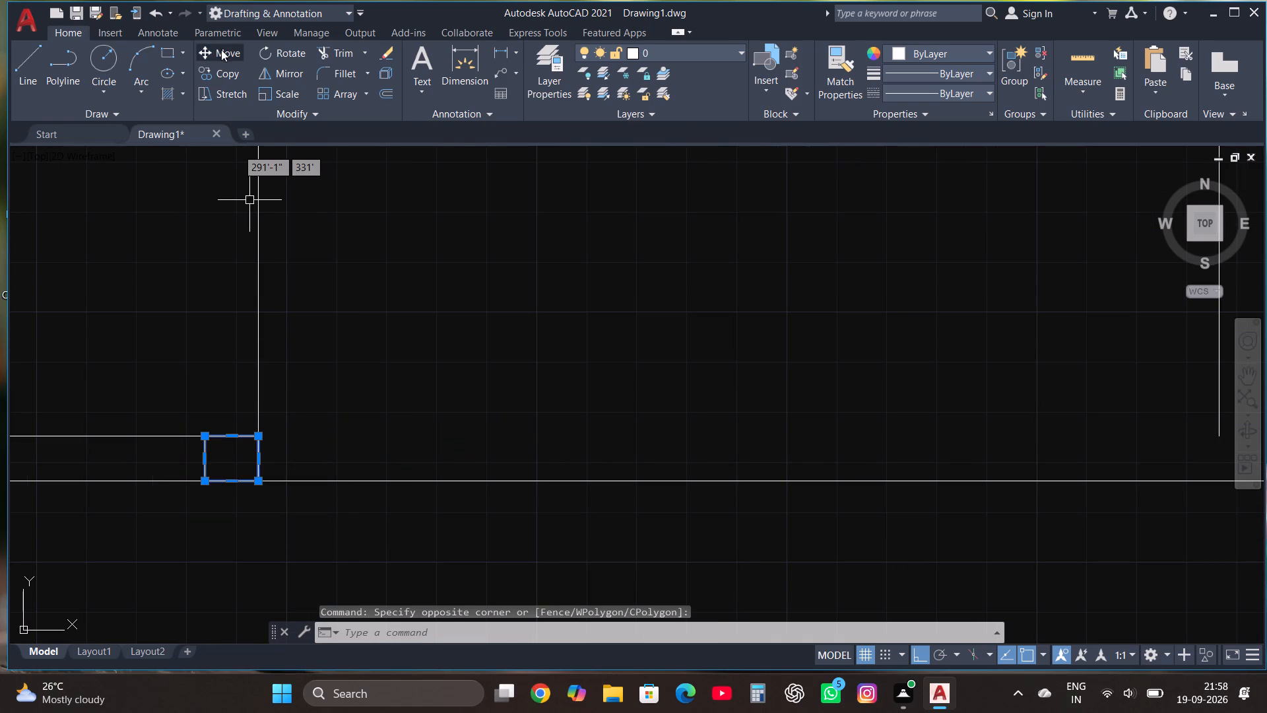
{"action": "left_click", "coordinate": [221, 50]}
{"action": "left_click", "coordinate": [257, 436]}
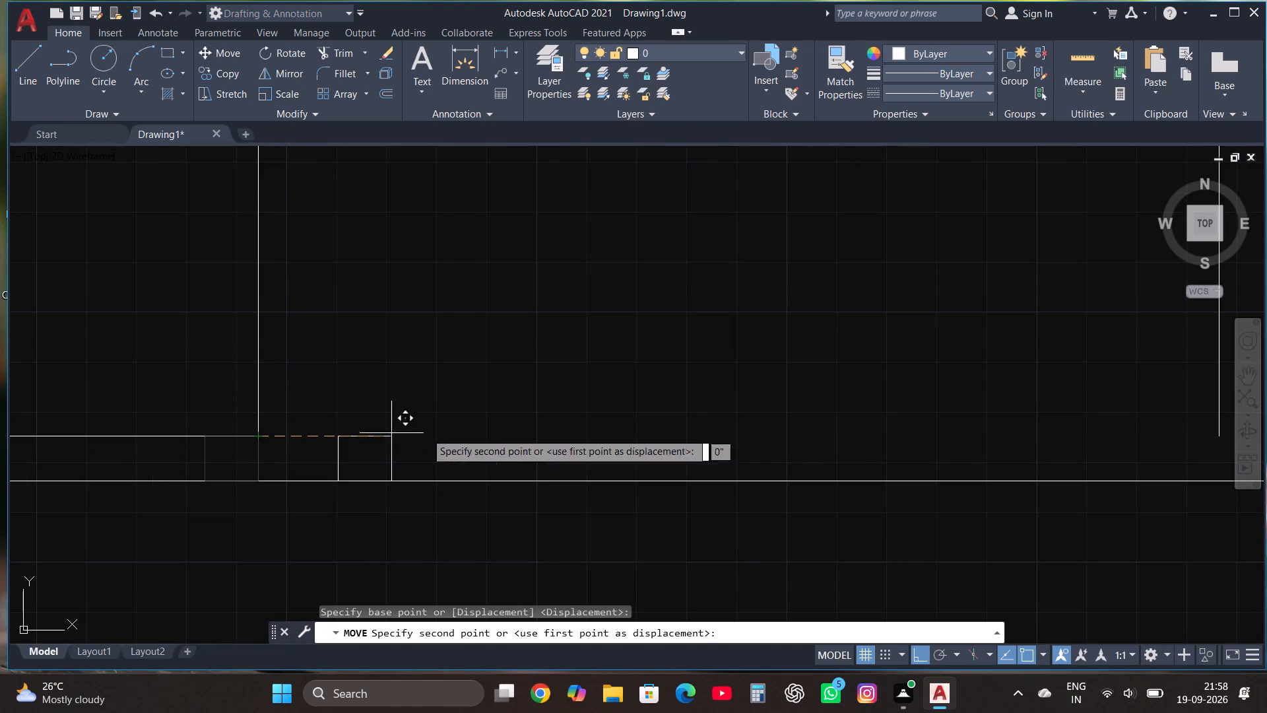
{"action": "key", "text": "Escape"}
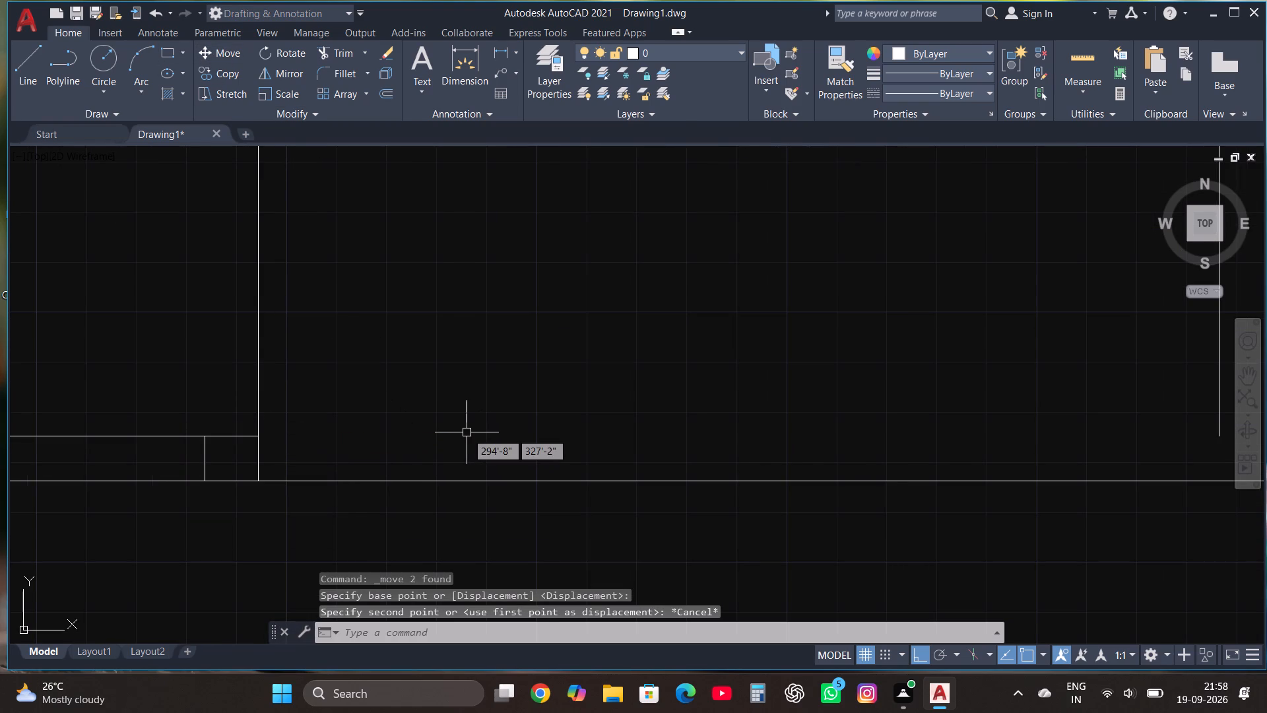
Copy the small column rectangle about 16.5 feet horizontally along the bottom wall, placing it near the right outer wall's corner.
{"action": "left_click", "coordinate": [145, 515]}
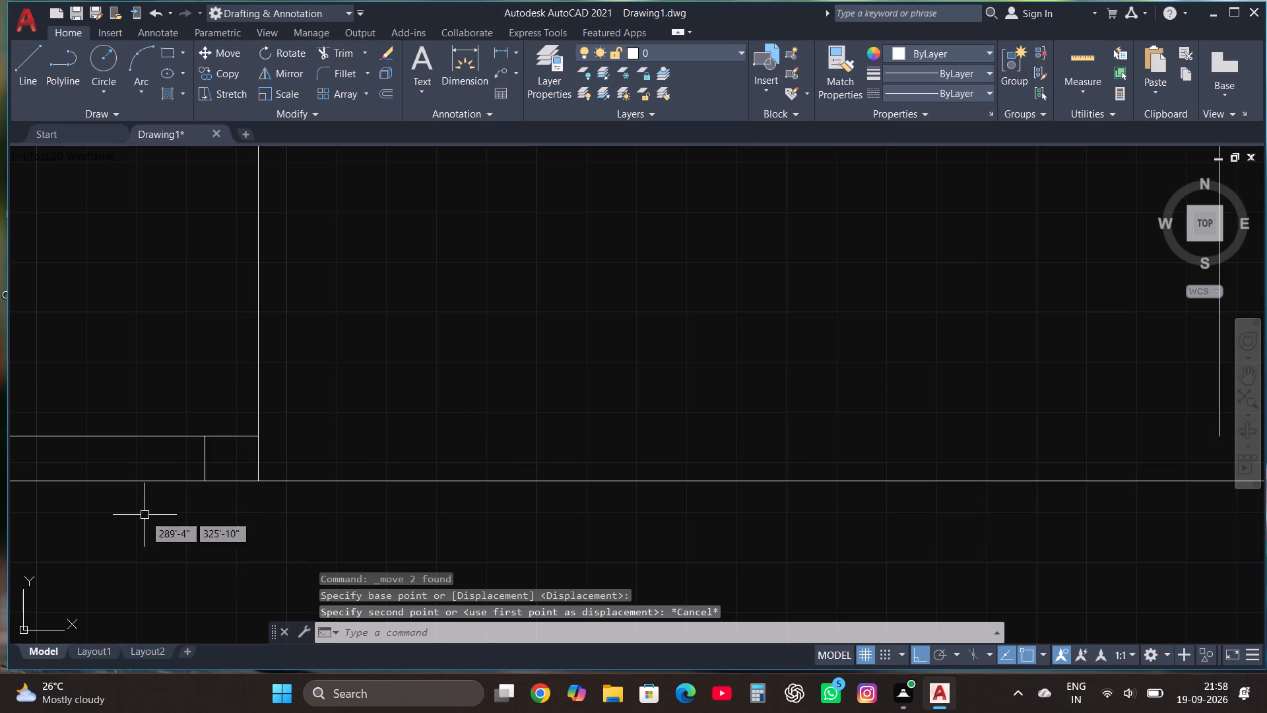
{"action": "left_click", "coordinate": [297, 405]}
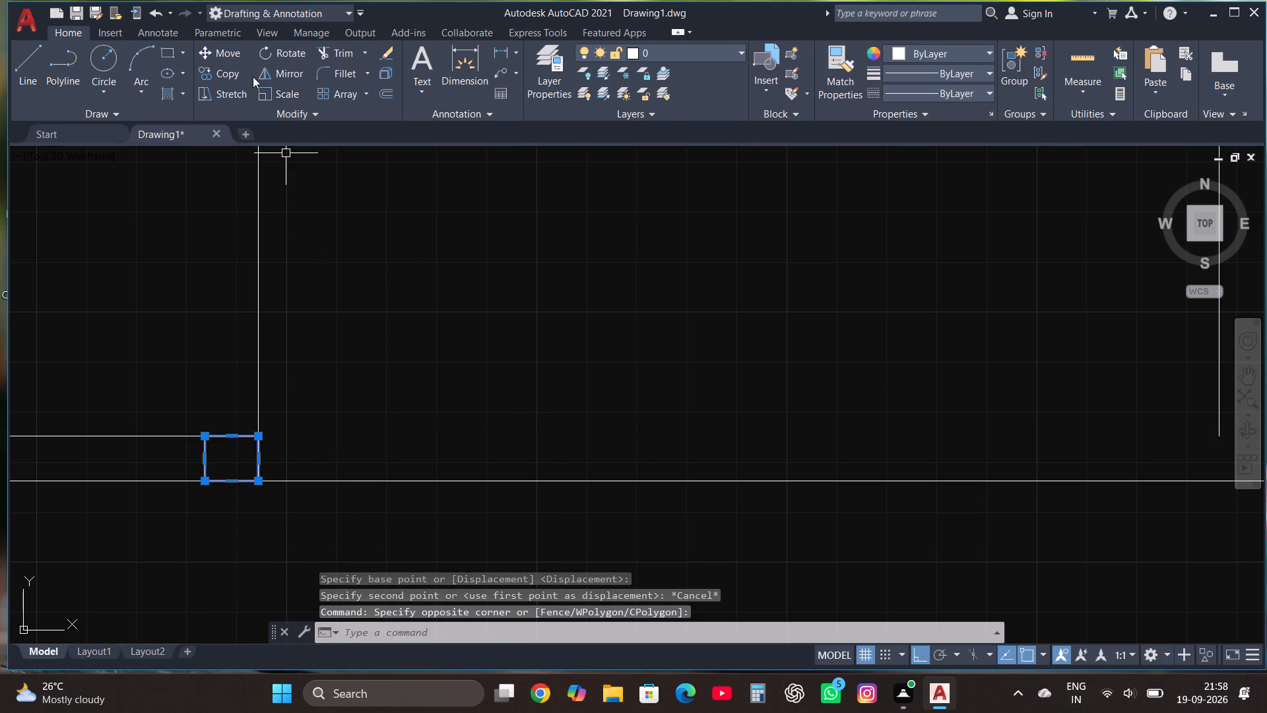
{"action": "left_click", "coordinate": [223, 74]}
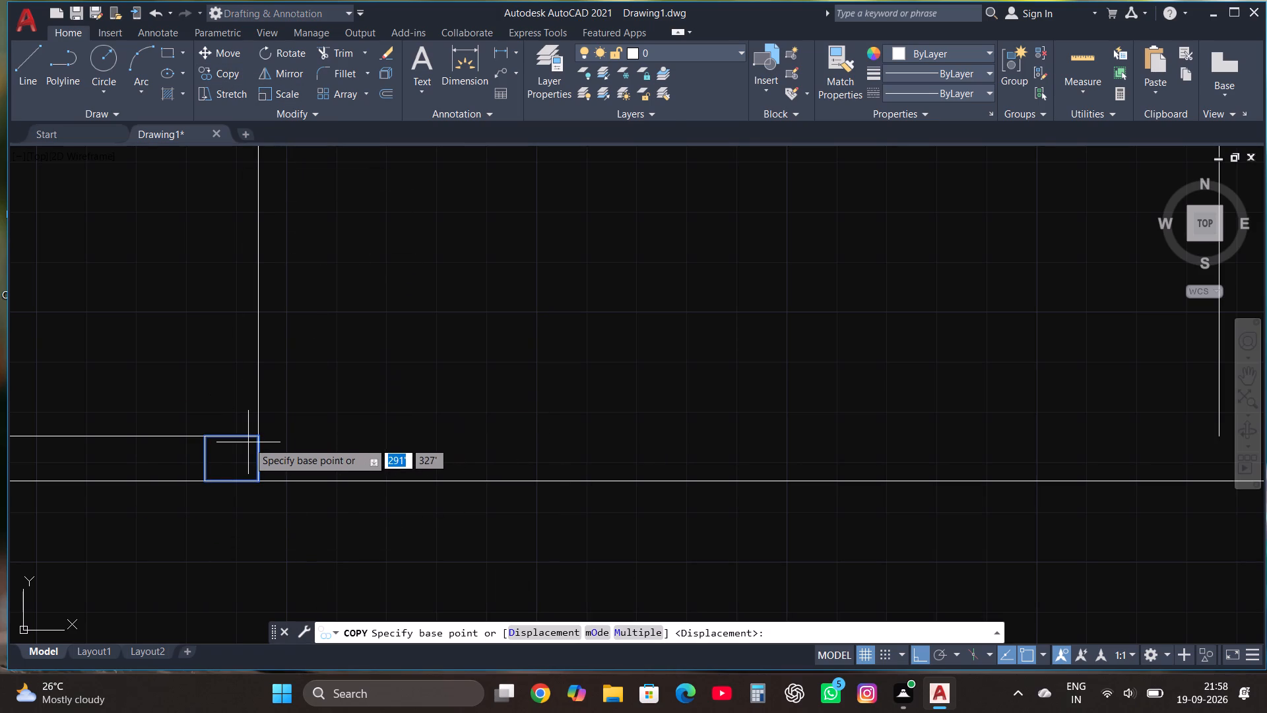
{"action": "left_click", "coordinate": [257, 438]}
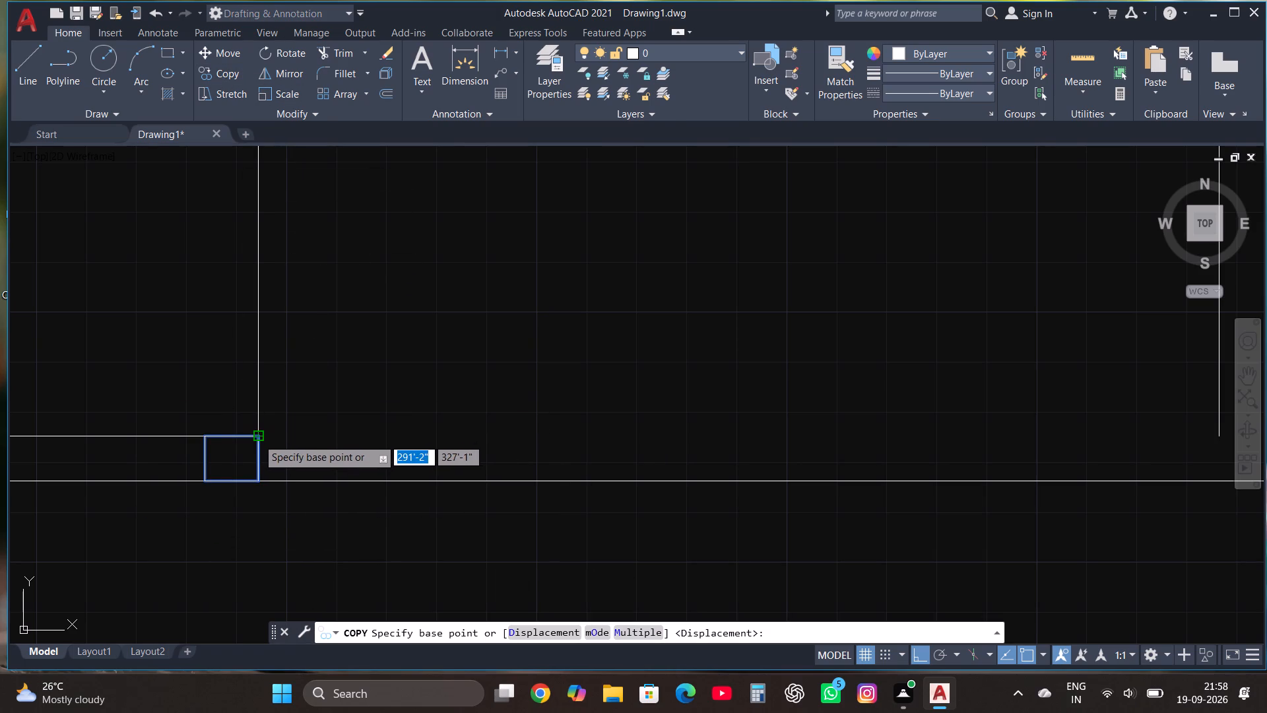
{"action": "scroll", "coordinate": [257, 438], "scroll_direction": "down", "scroll_amount": 3}
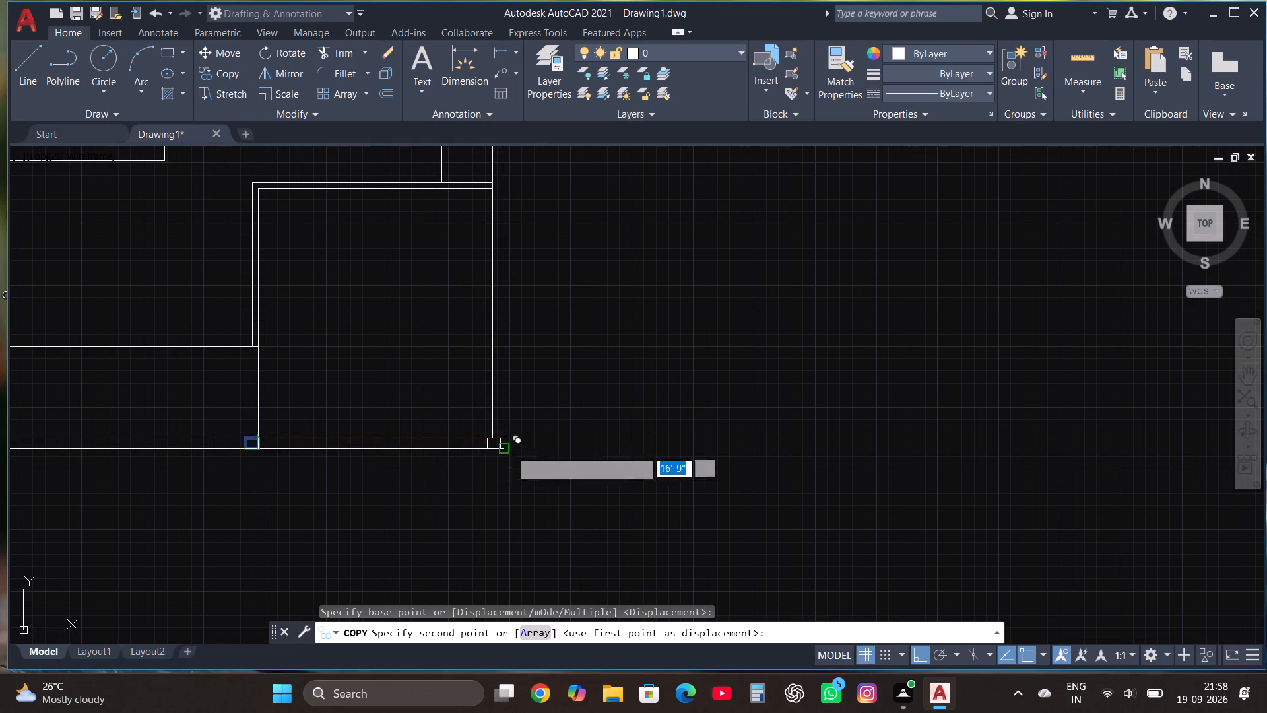
{"action": "scroll", "coordinate": [513, 448], "scroll_direction": "up", "scroll_amount": 3}
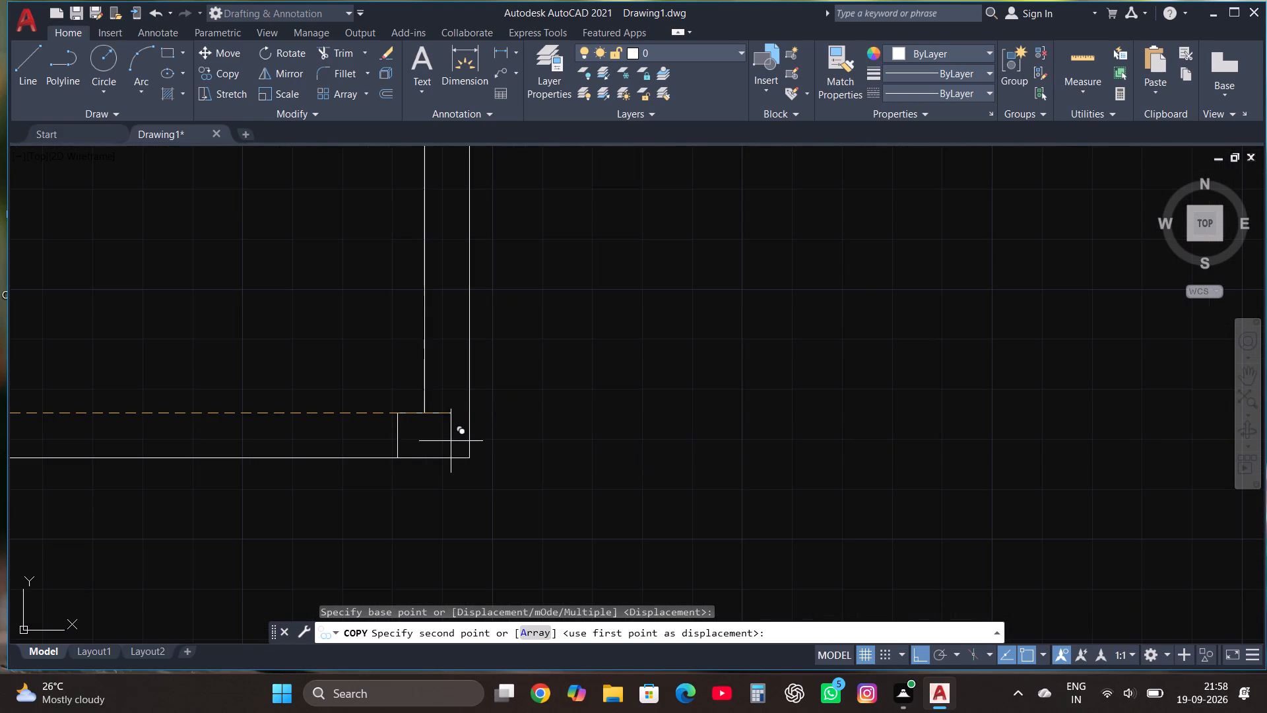
{"action": "scroll", "coordinate": [447, 440], "scroll_direction": "up", "scroll_amount": 1}
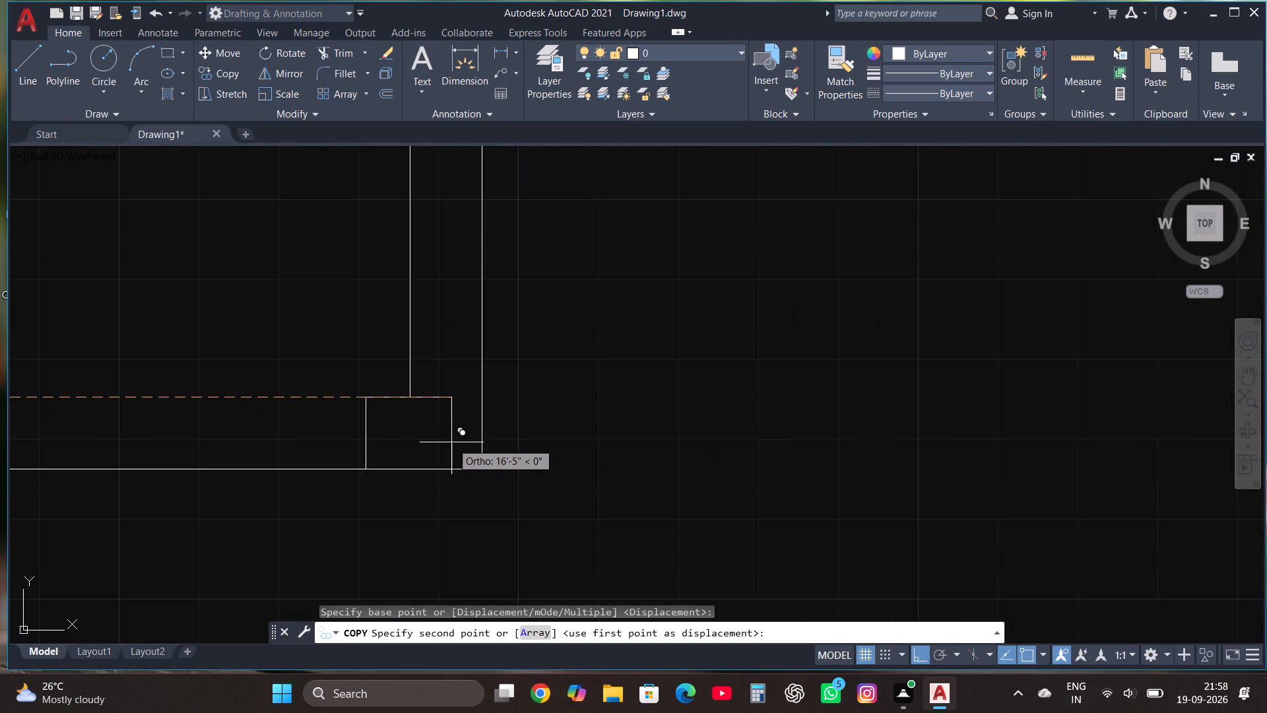
{"action": "left_click", "coordinate": [461, 442]}
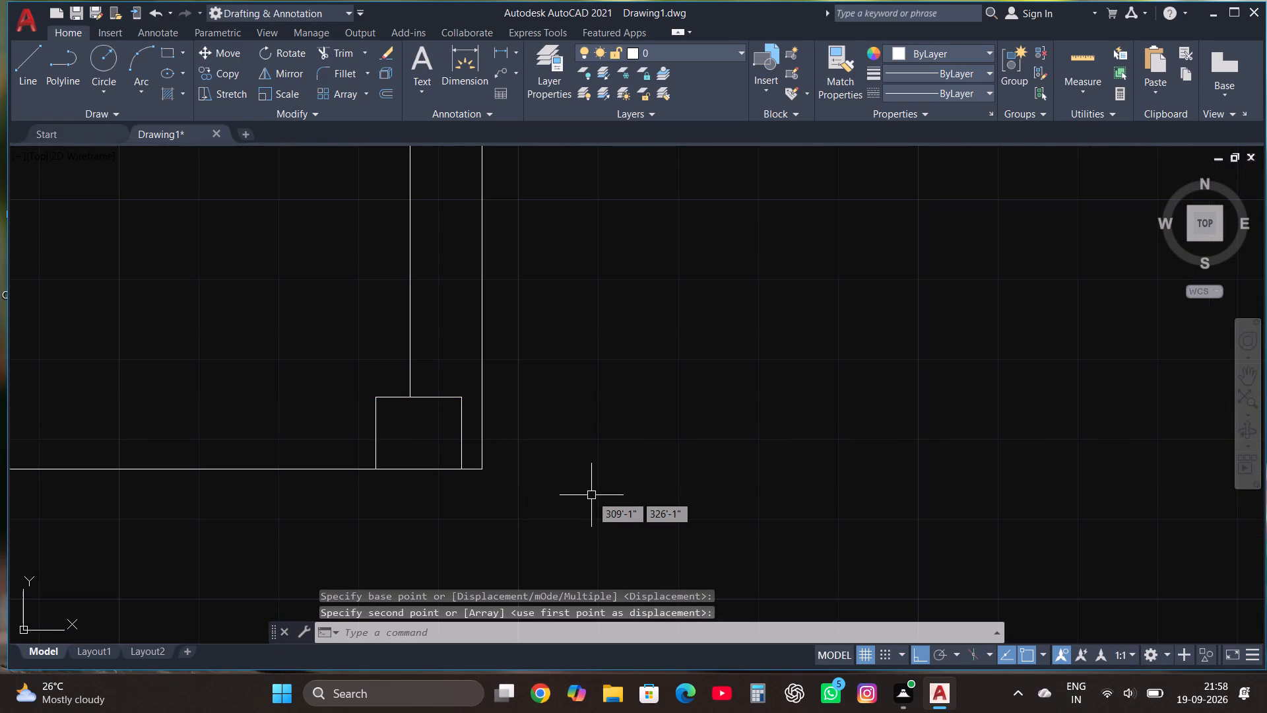
Examine the copied column at the bottom wall's right corner and the overall room layout.
{"action": "scroll", "coordinate": [591, 495], "scroll_direction": "down", "scroll_amount": 1}
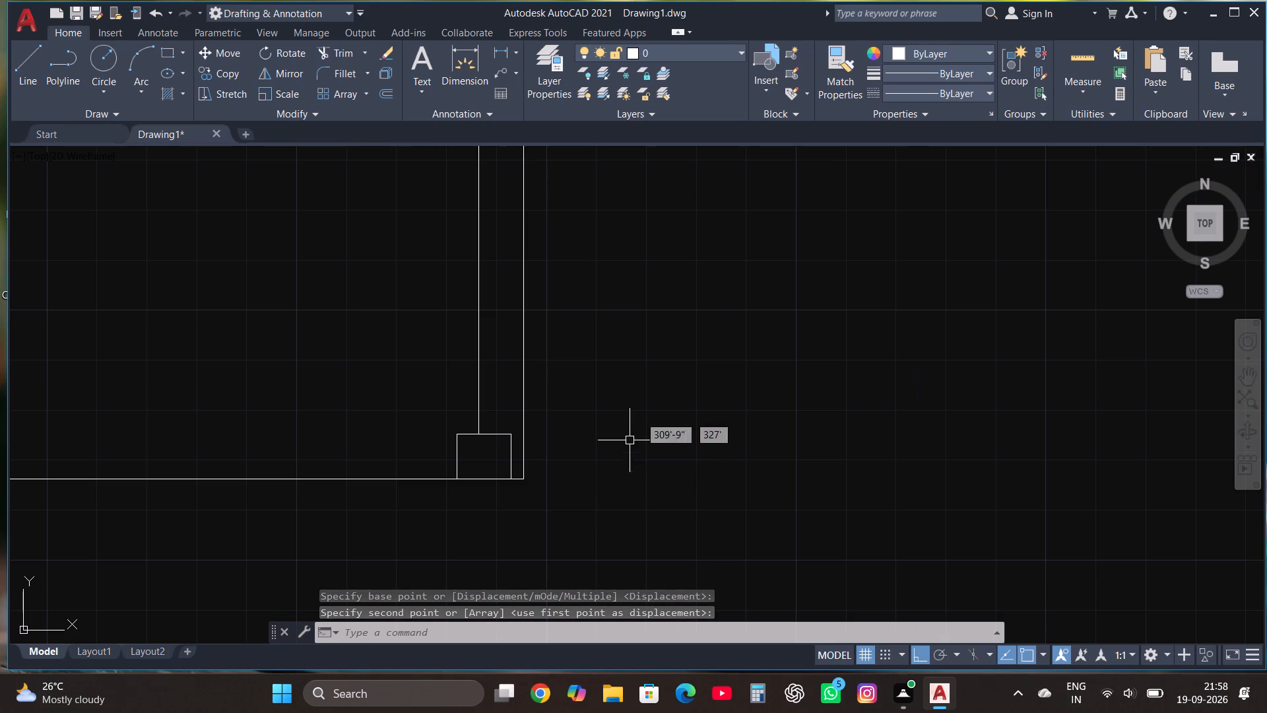
{"action": "scroll", "coordinate": [688, 349], "scroll_direction": "down", "scroll_amount": 2}
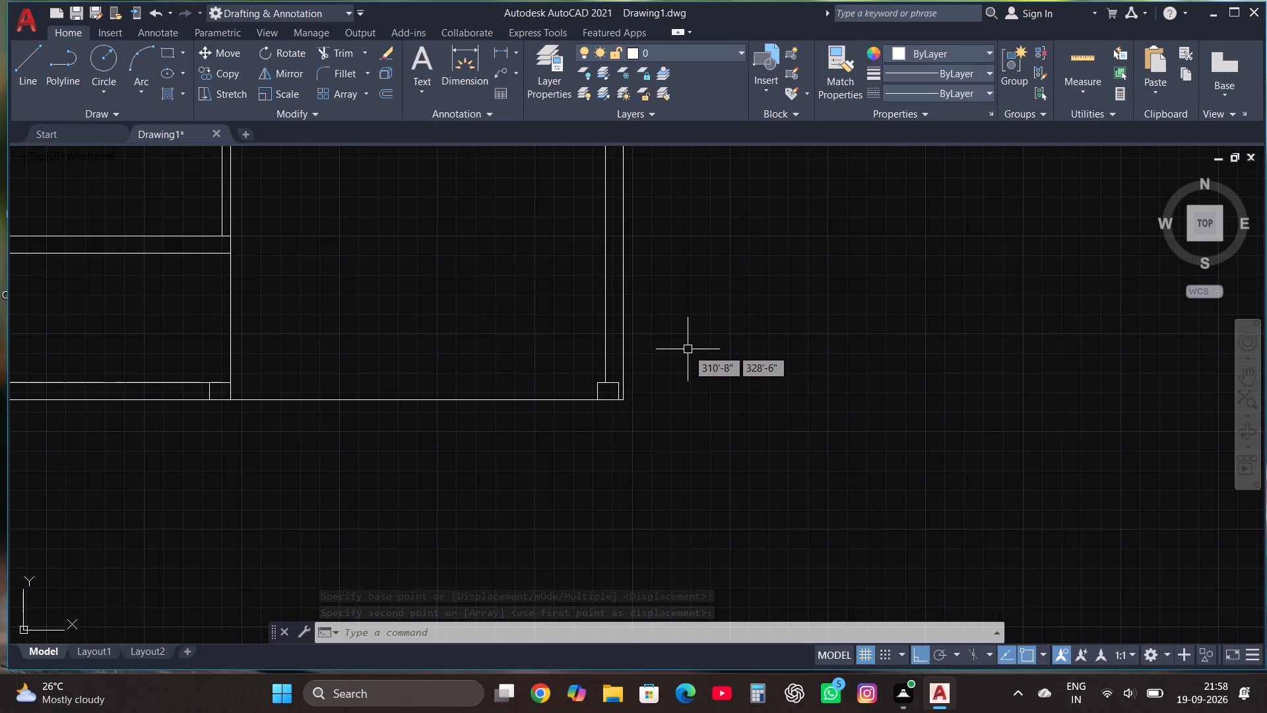
{"action": "scroll", "coordinate": [634, 391], "scroll_direction": "up", "scroll_amount": 2}
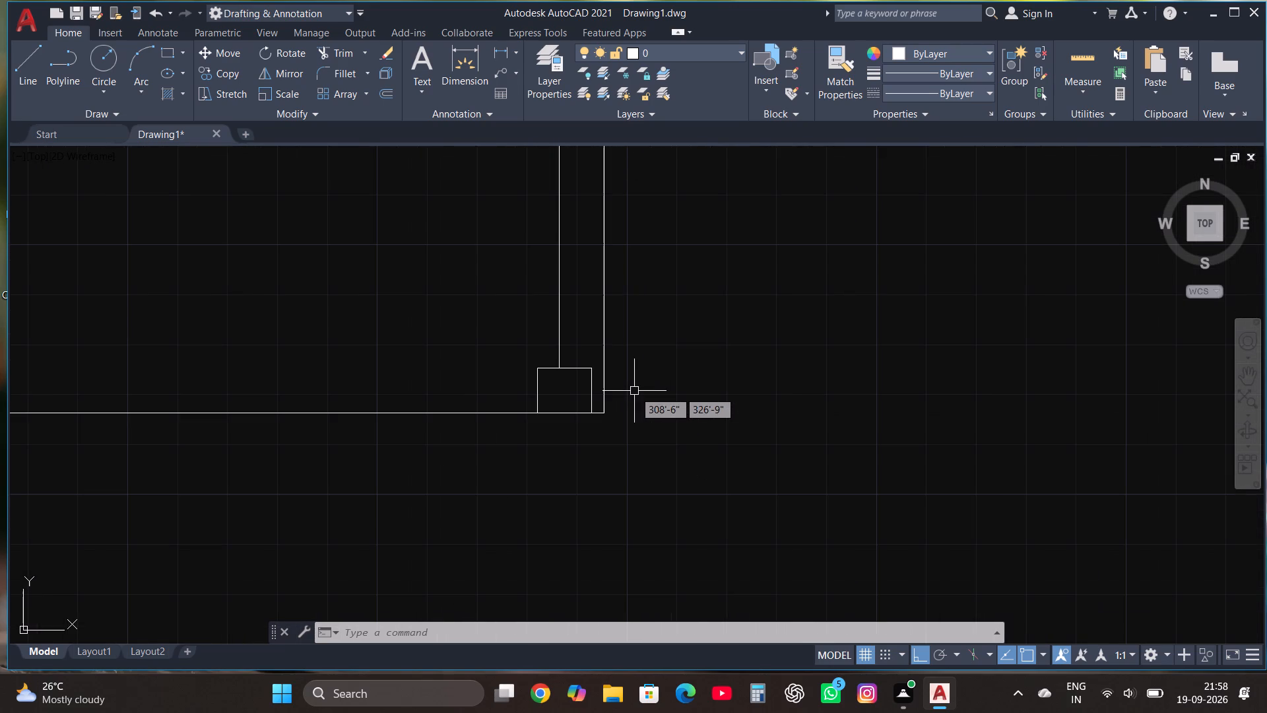
{"action": "scroll", "coordinate": [620, 423], "scroll_direction": "down", "scroll_amount": 4}
{"action": "scroll", "coordinate": [618, 428], "scroll_direction": "up", "scroll_amount": 3}
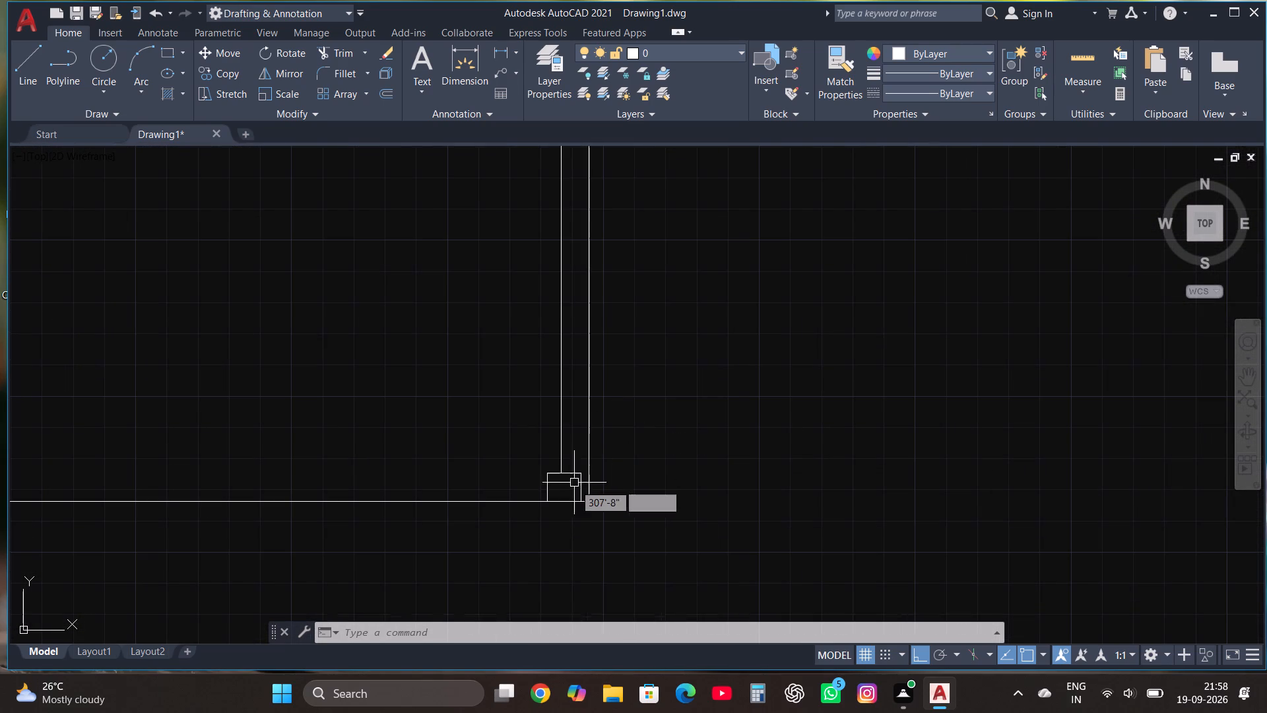
{"action": "scroll", "coordinate": [573, 499], "scroll_direction": "up", "scroll_amount": 1}
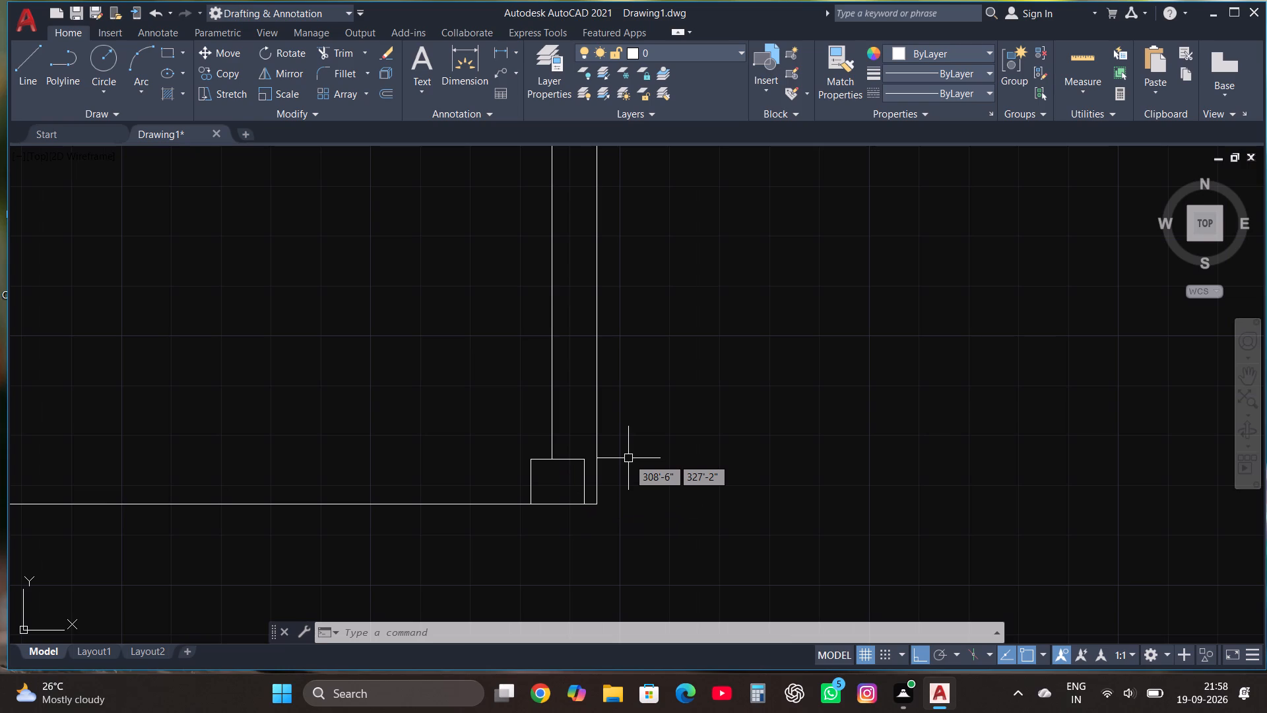
{"action": "scroll", "coordinate": [628, 458], "scroll_direction": "down", "scroll_amount": 3}
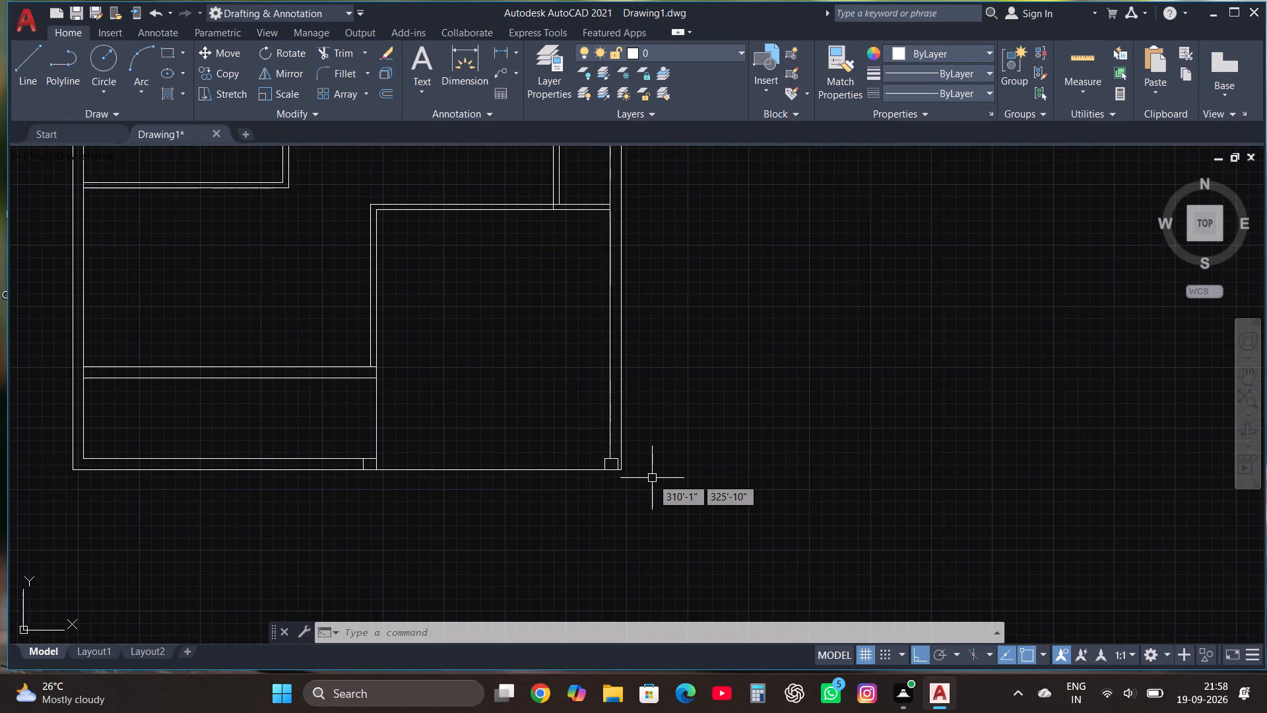
{"action": "scroll", "coordinate": [652, 478], "scroll_direction": "down", "scroll_amount": 3}
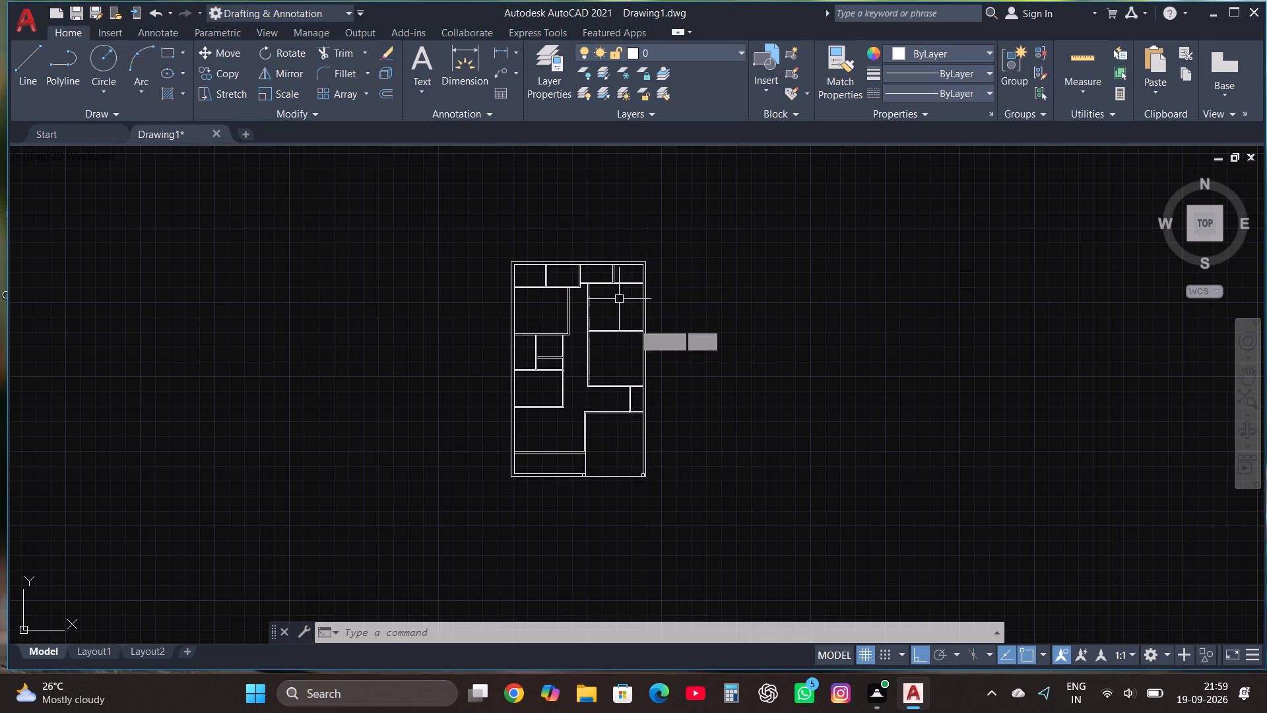
{"action": "scroll", "coordinate": [627, 418], "scroll_direction": "up", "scroll_amount": 2}
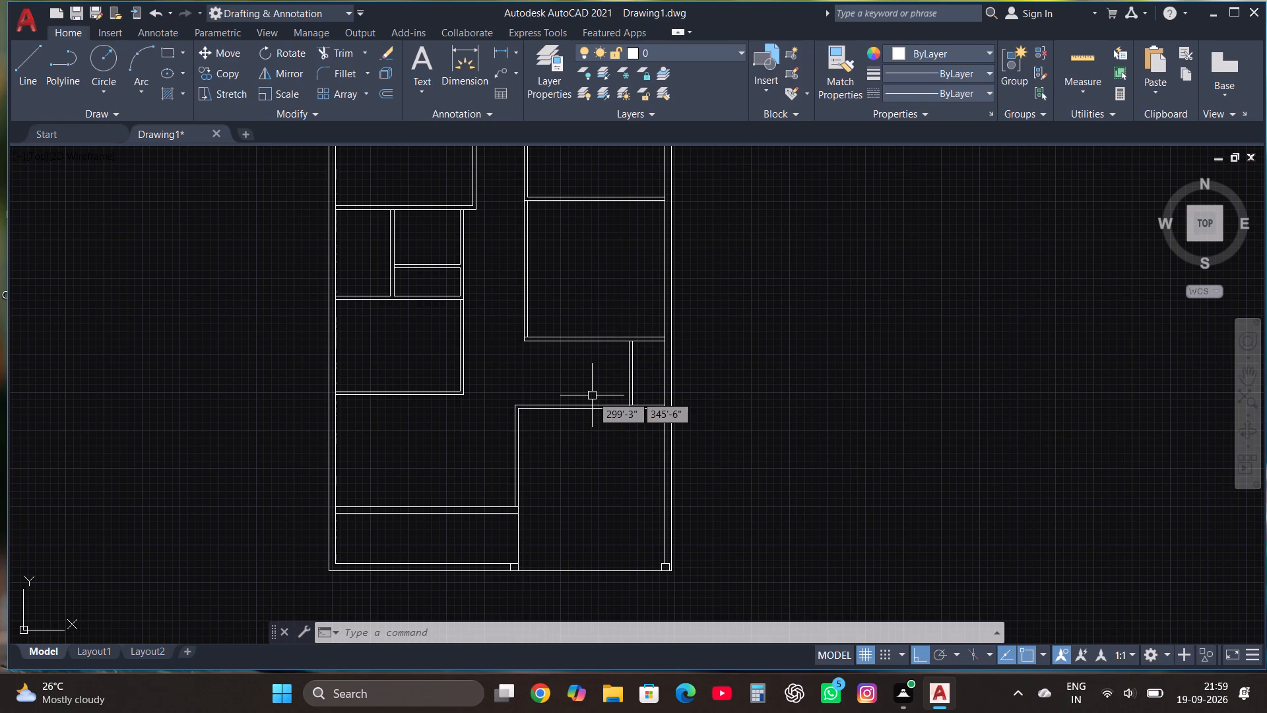
{"action": "scroll", "coordinate": [592, 395], "scroll_direction": "down", "scroll_amount": 1}
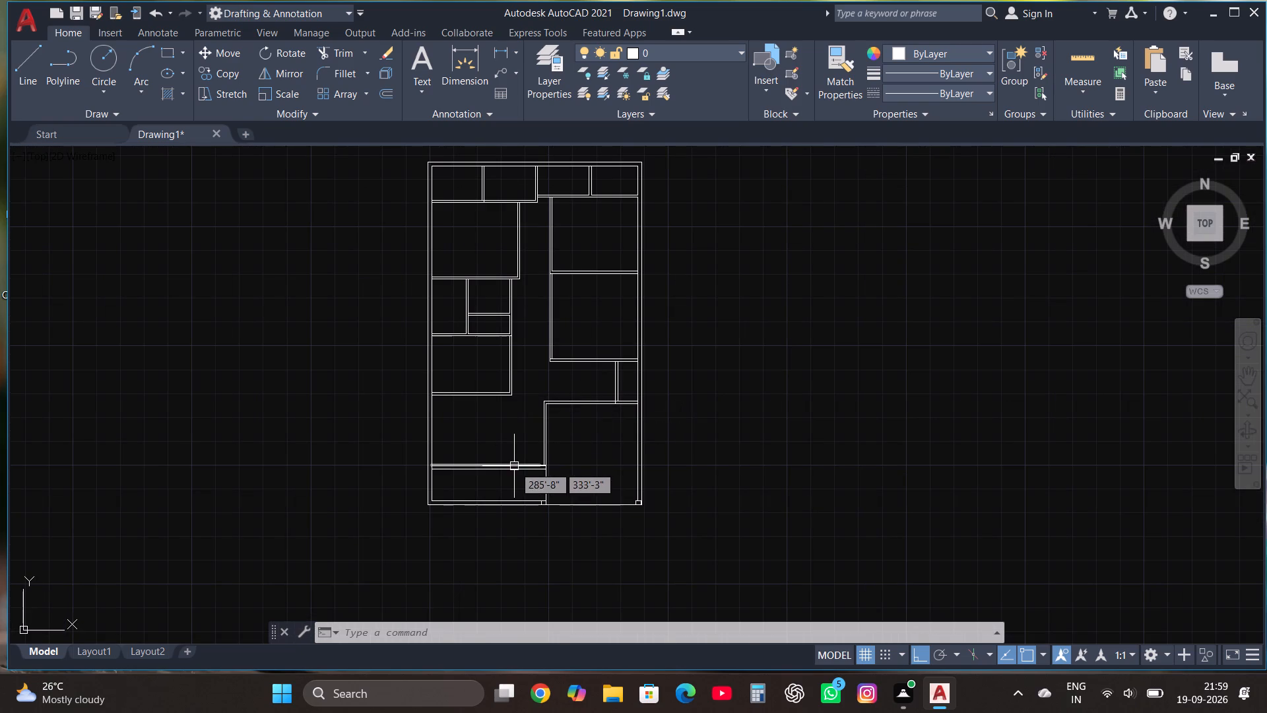
{"action": "scroll", "coordinate": [539, 469], "scroll_direction": "up", "scroll_amount": 2}
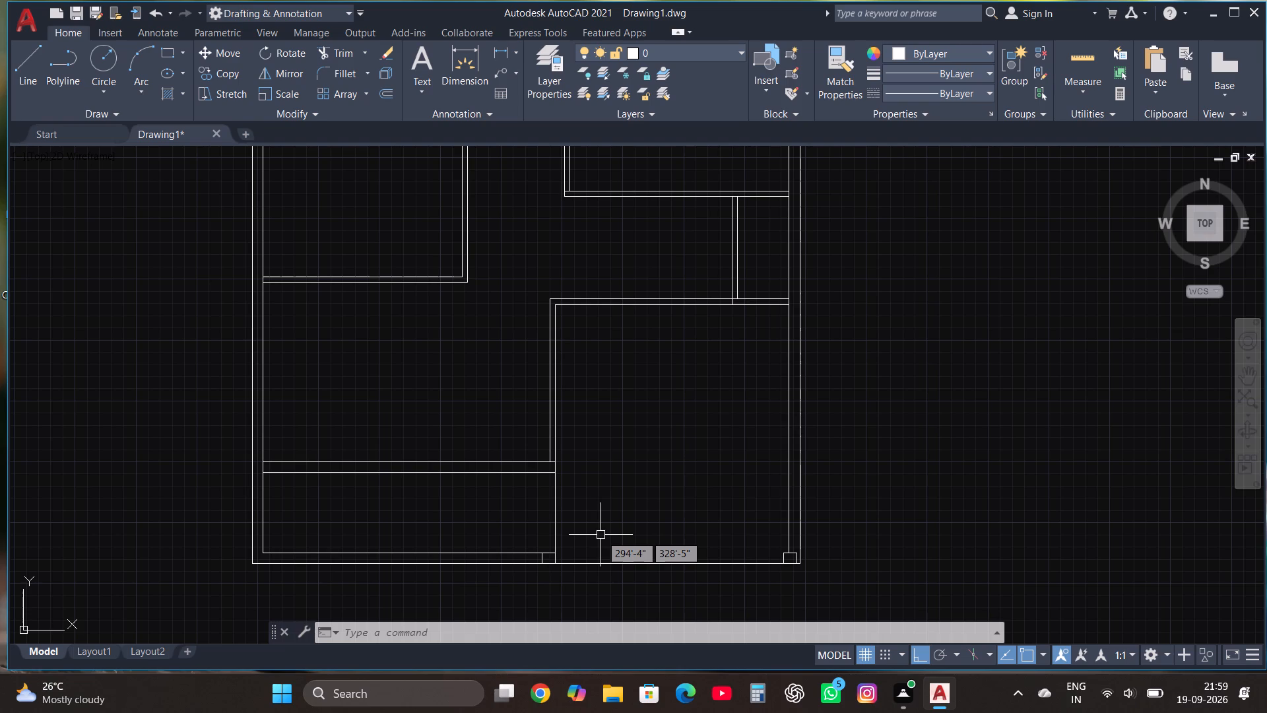
{"action": "scroll", "coordinate": [601, 535], "scroll_direction": "down", "scroll_amount": 1}
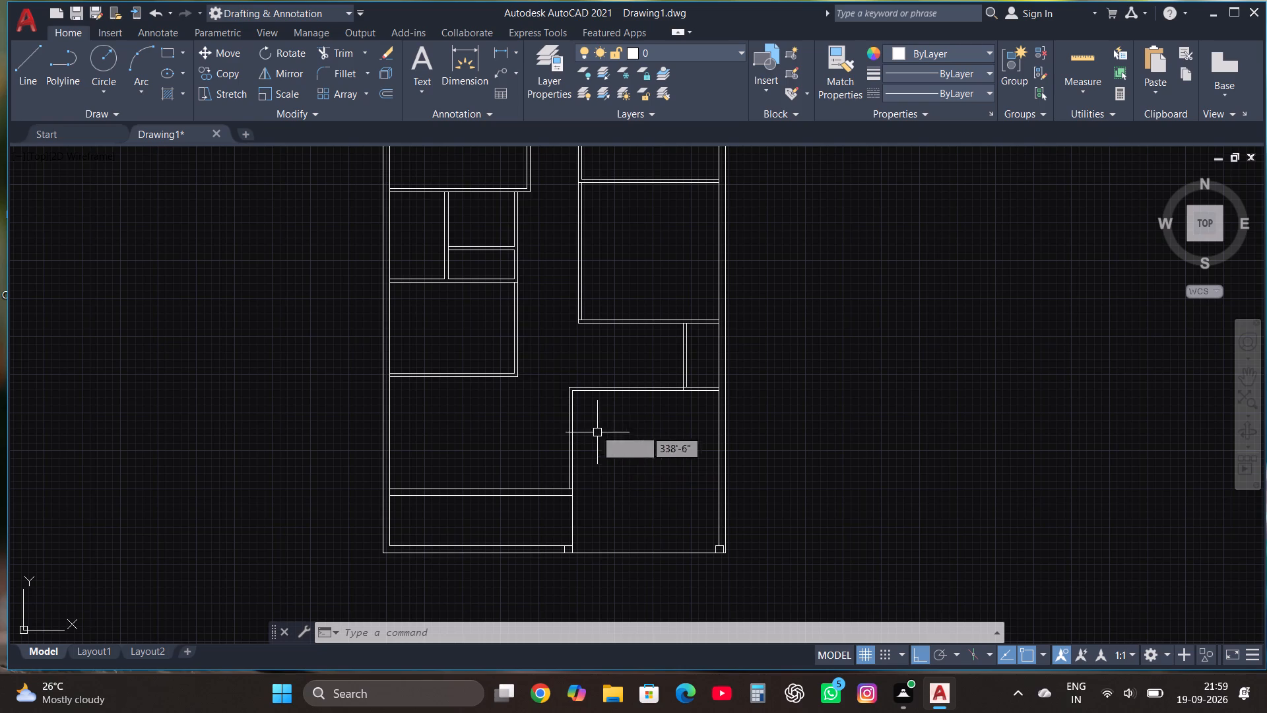
Move the outer left face of the lower-right room's partition 4.5" outward to the left.
{"action": "scroll", "coordinate": [586, 426], "scroll_direction": "up", "scroll_amount": 1}
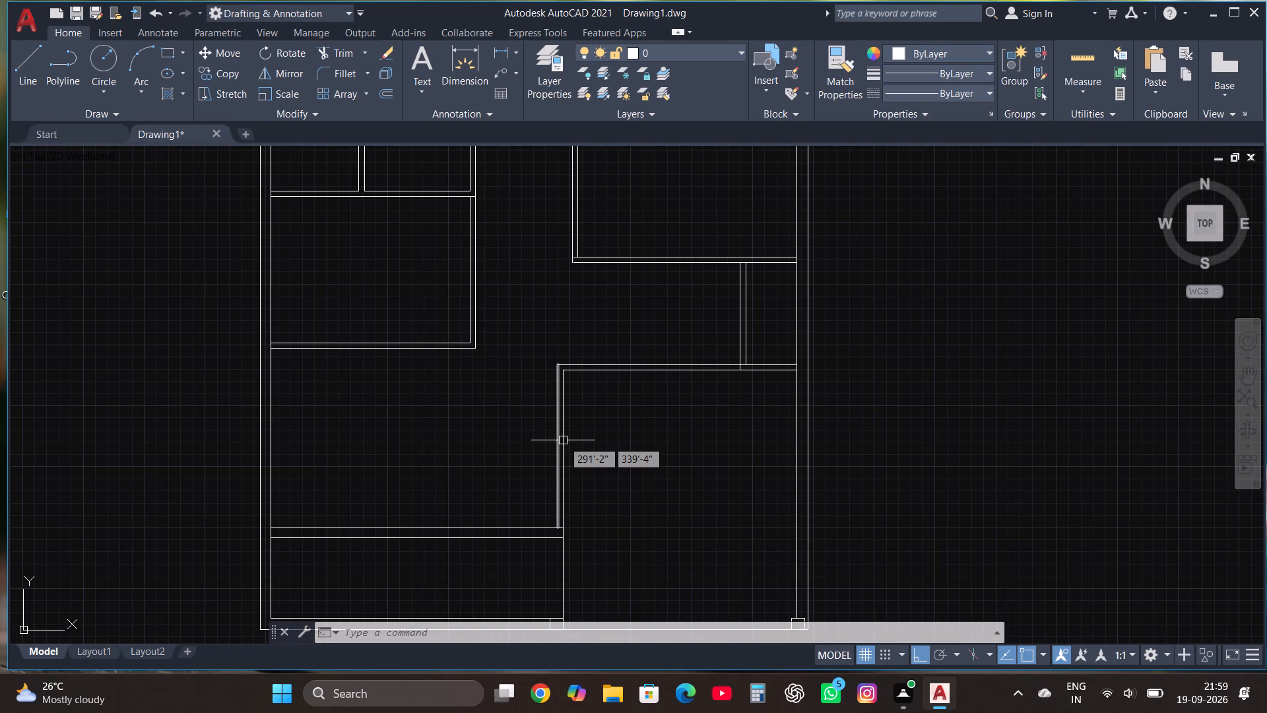
{"action": "left_click", "coordinate": [557, 433]}
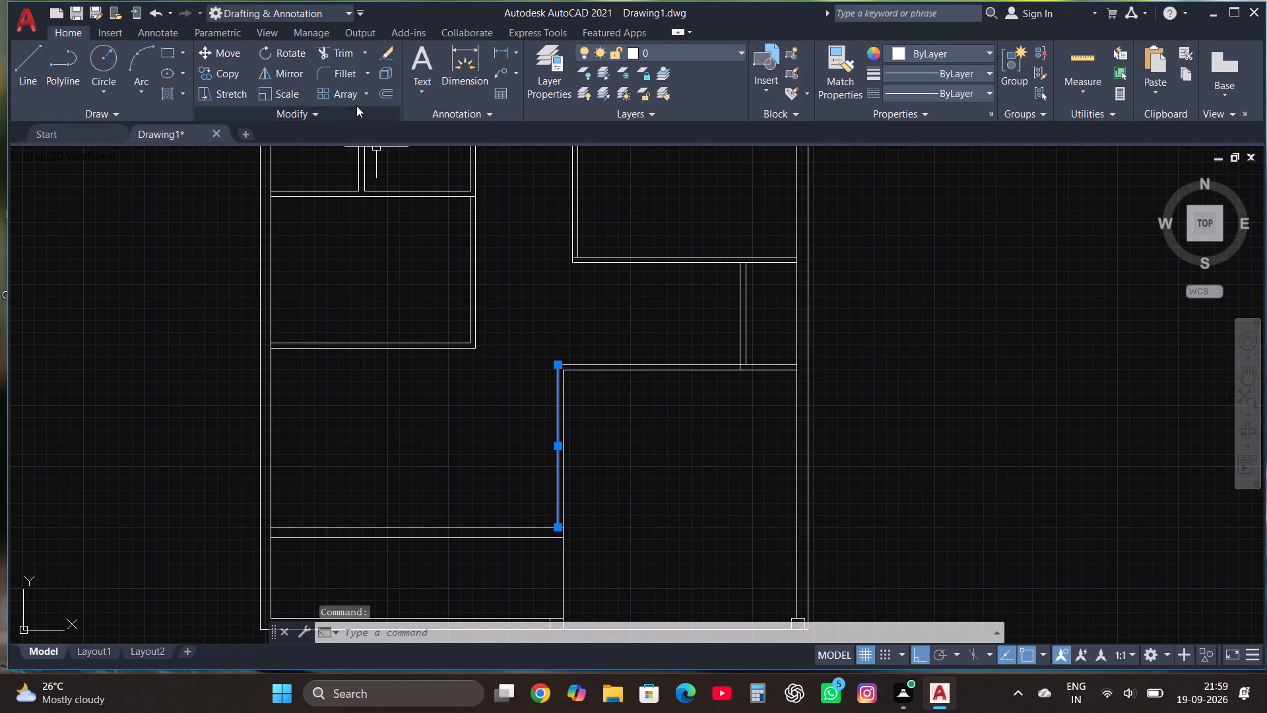
{"action": "left_click", "coordinate": [226, 48]}
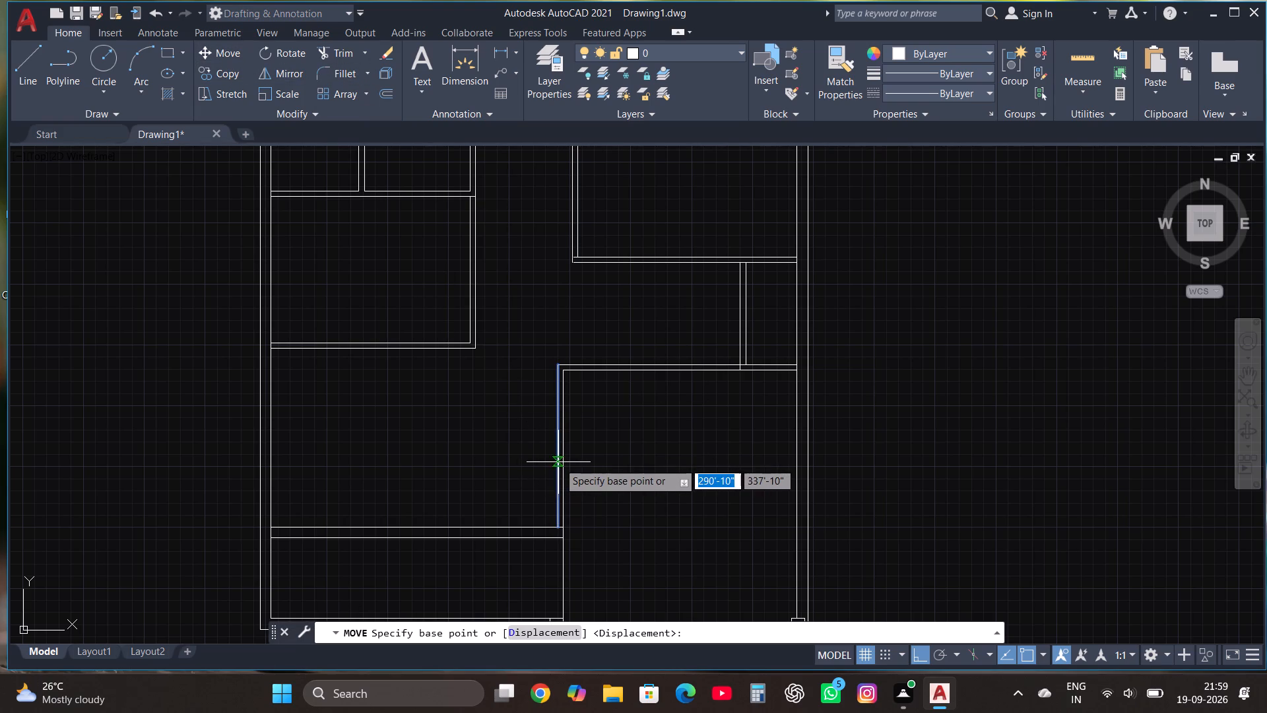
{"action": "left_click", "coordinate": [558, 462]}
{"action": "type", "text": "4.5\""}
{"action": "key", "text": "Return"}
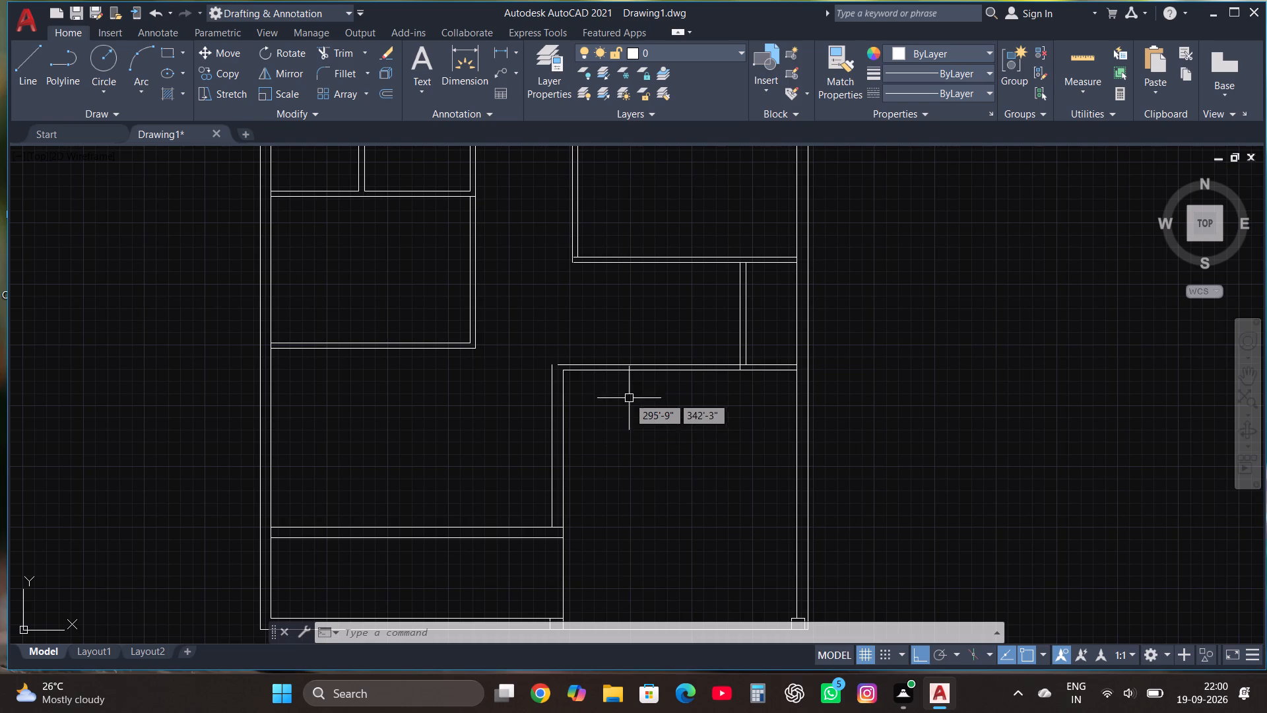
Move the outer top face of the lower-right room's partition 4.5" upward.
{"action": "left_click", "coordinate": [601, 364]}
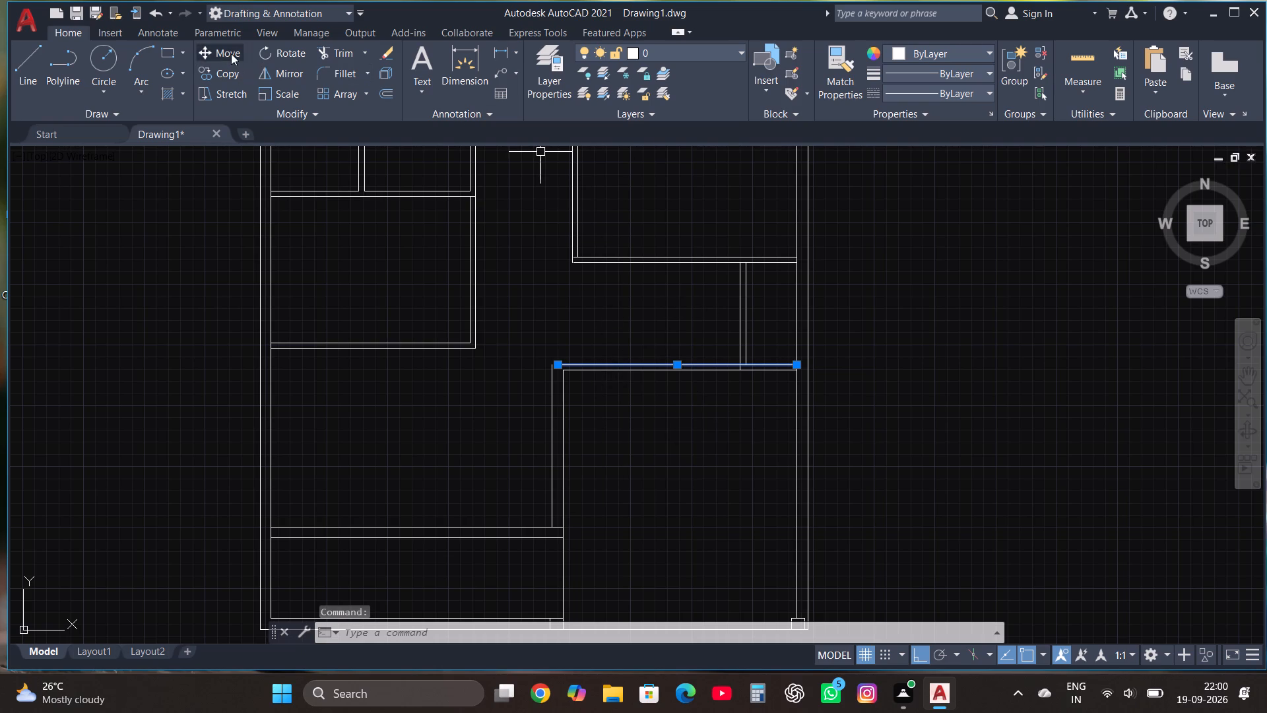
{"action": "left_click", "coordinate": [231, 53]}
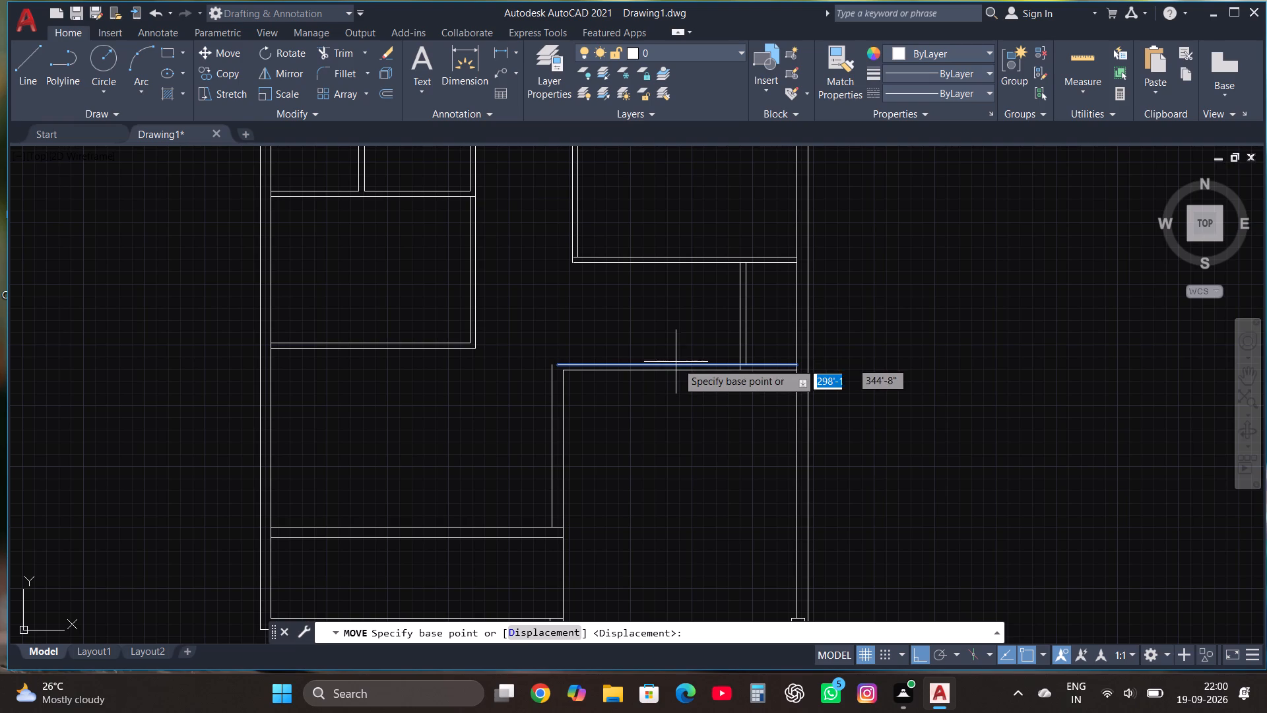
{"action": "left_click", "coordinate": [678, 364]}
{"action": "type", "text": "4.5\""}
{"action": "key", "text": "Return"}
{"action": "key", "text": "Escape"}
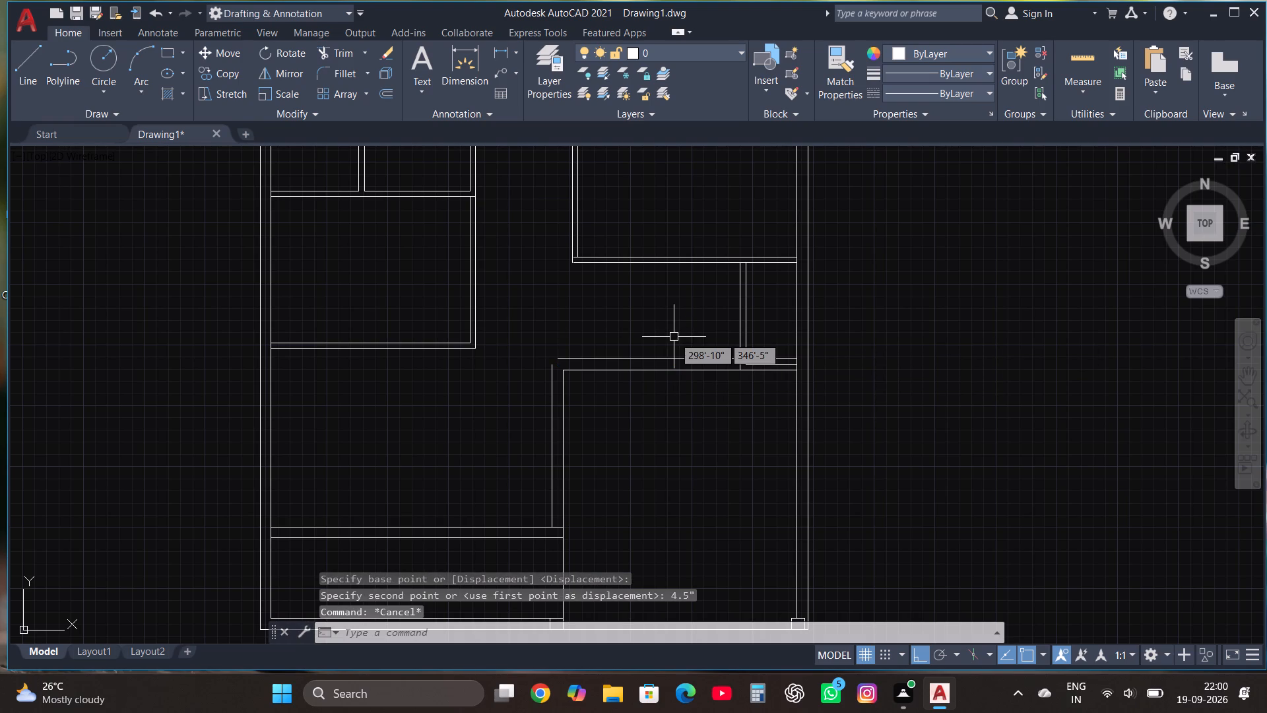
Fillet the outer left and top faces of the lower-right room's partition into a closed corner.
{"action": "left_click", "coordinate": [343, 73]}
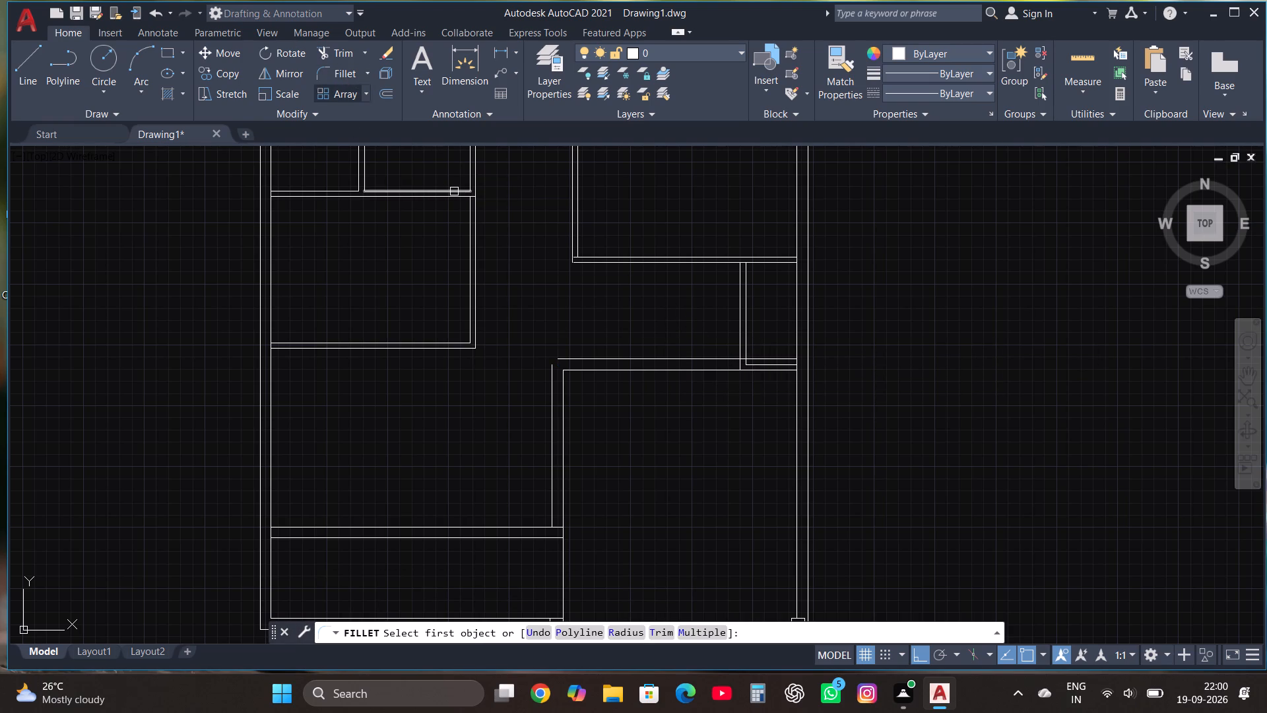
{"action": "left_click", "coordinate": [549, 422]}
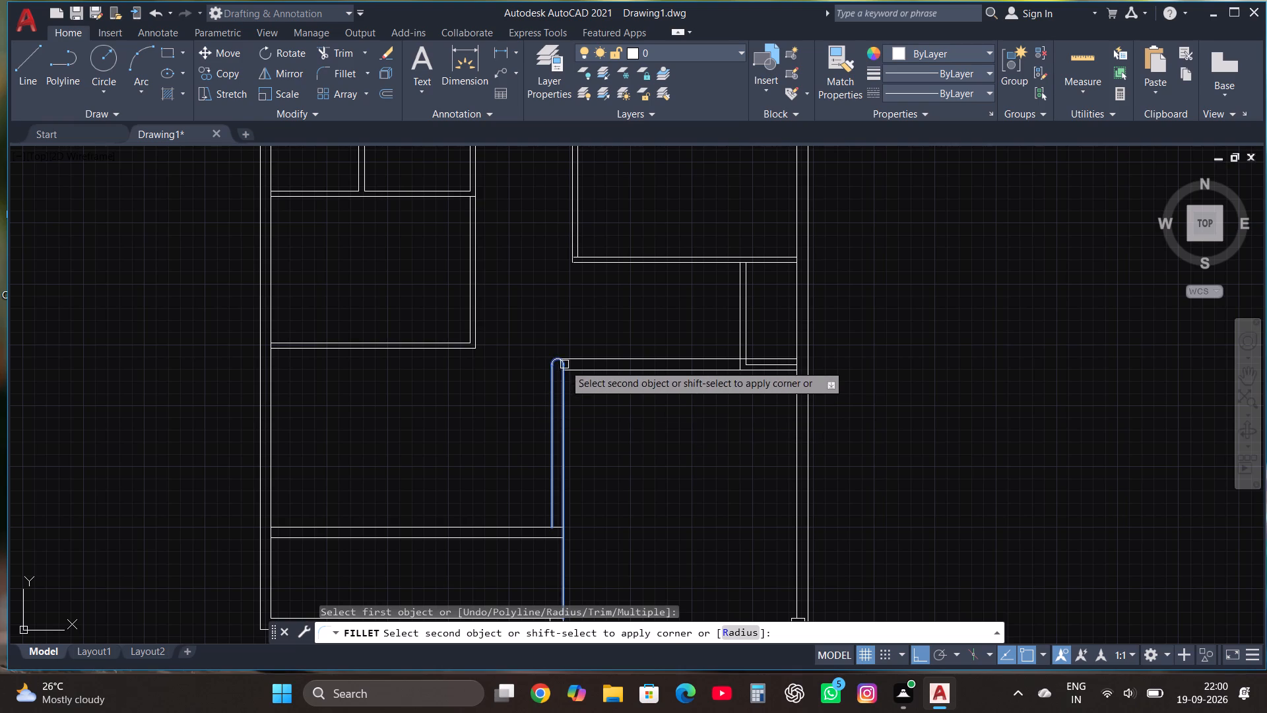
{"action": "left_click", "coordinate": [573, 358]}
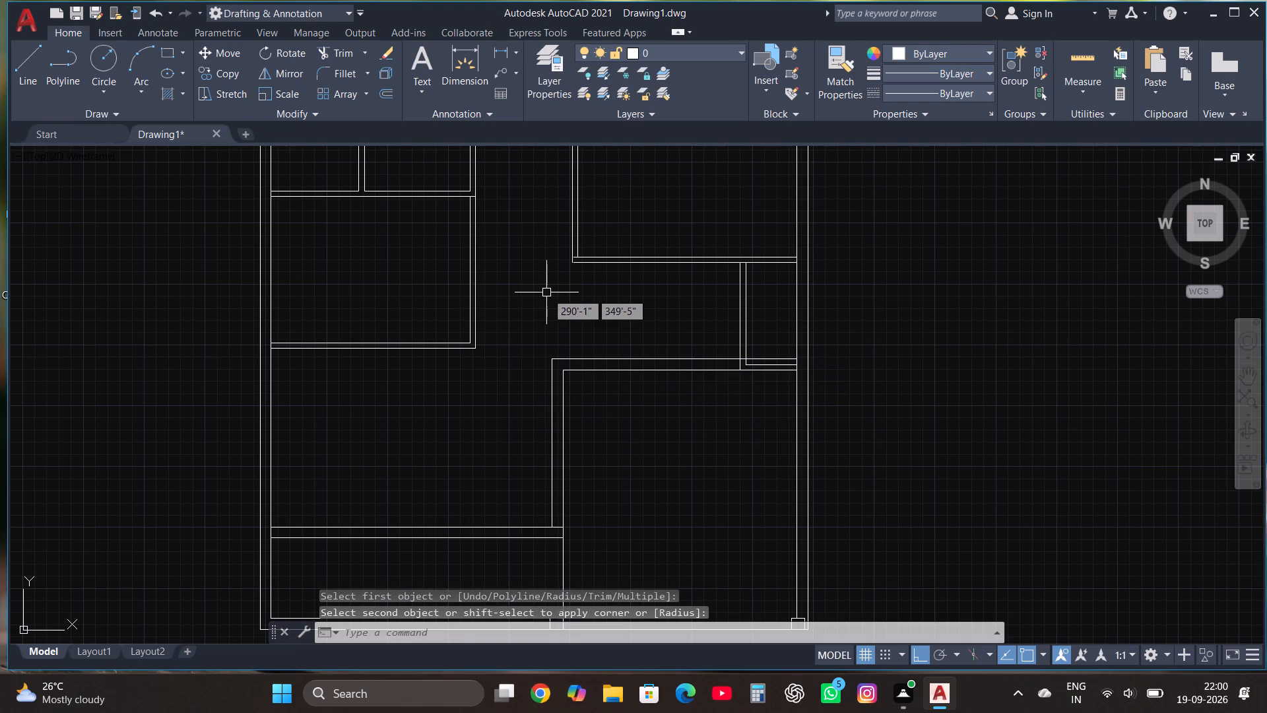
{"action": "key", "text": "Escape"}
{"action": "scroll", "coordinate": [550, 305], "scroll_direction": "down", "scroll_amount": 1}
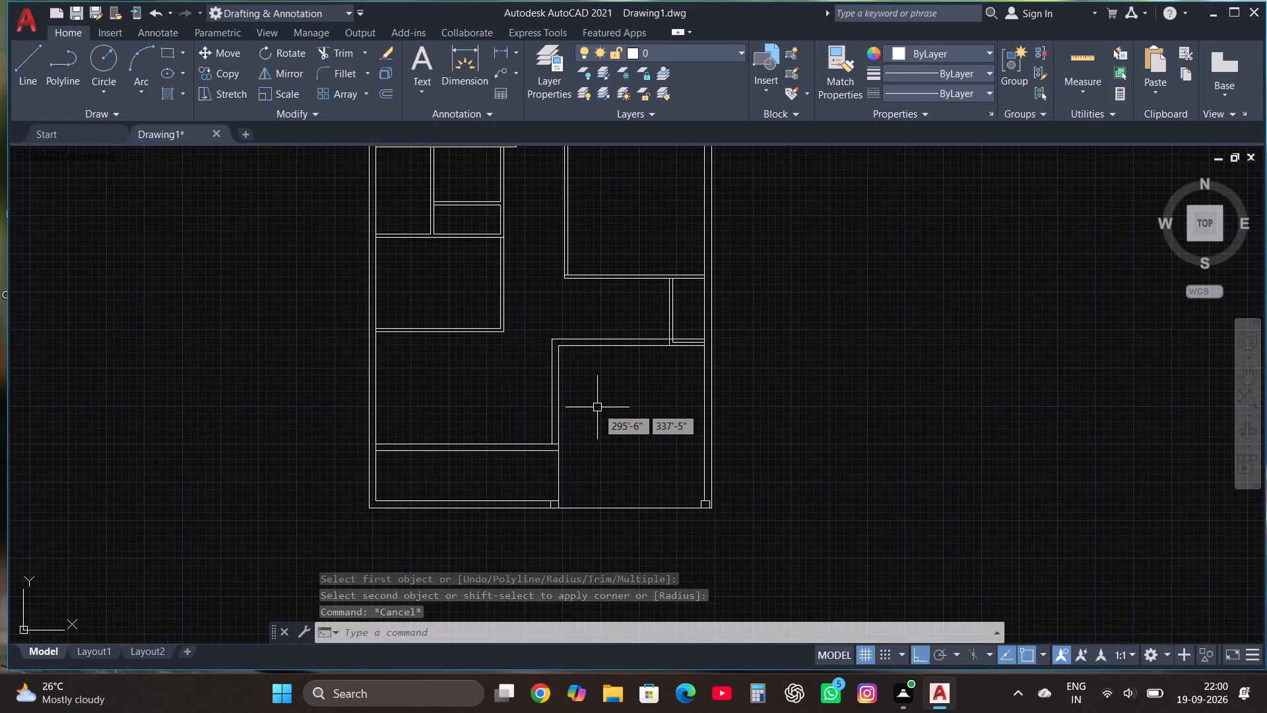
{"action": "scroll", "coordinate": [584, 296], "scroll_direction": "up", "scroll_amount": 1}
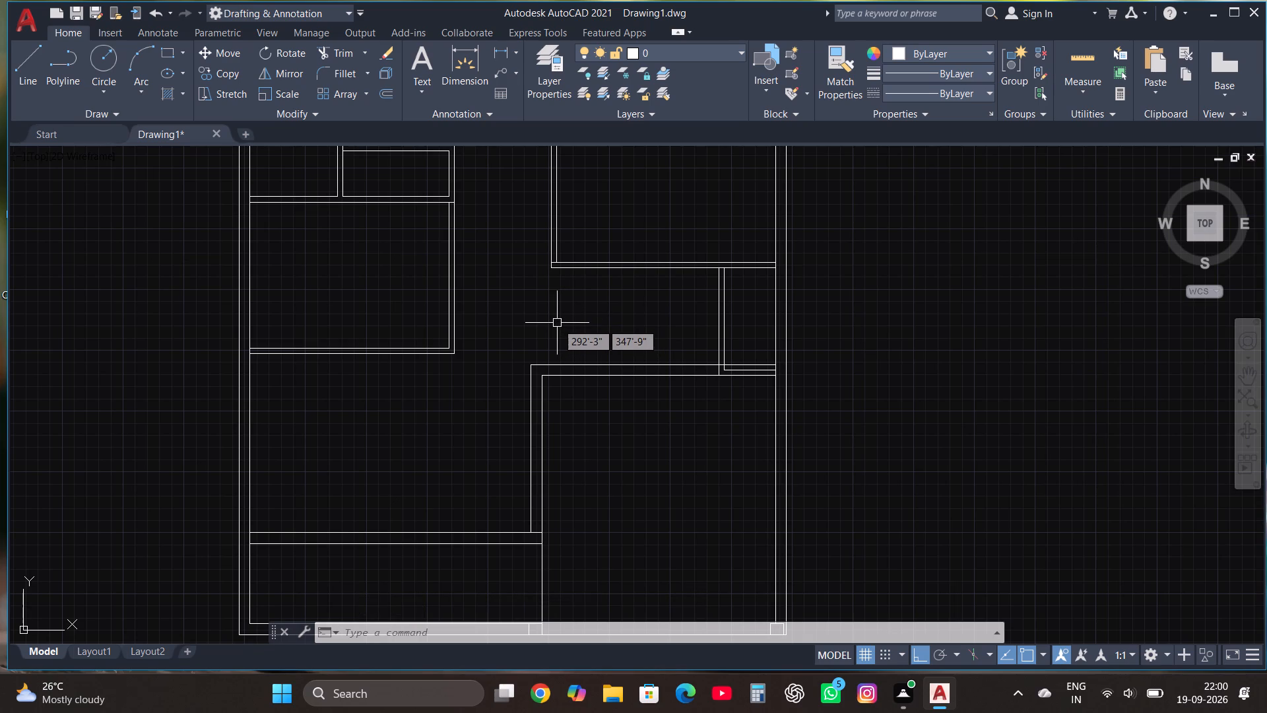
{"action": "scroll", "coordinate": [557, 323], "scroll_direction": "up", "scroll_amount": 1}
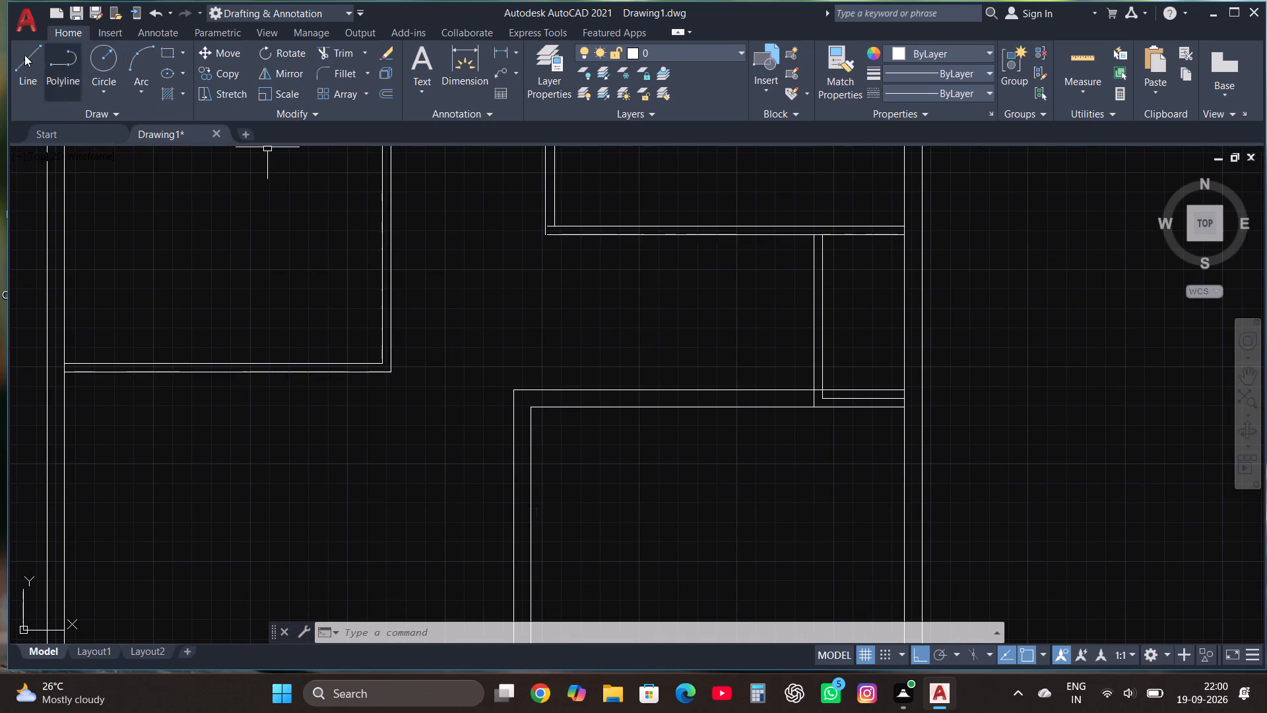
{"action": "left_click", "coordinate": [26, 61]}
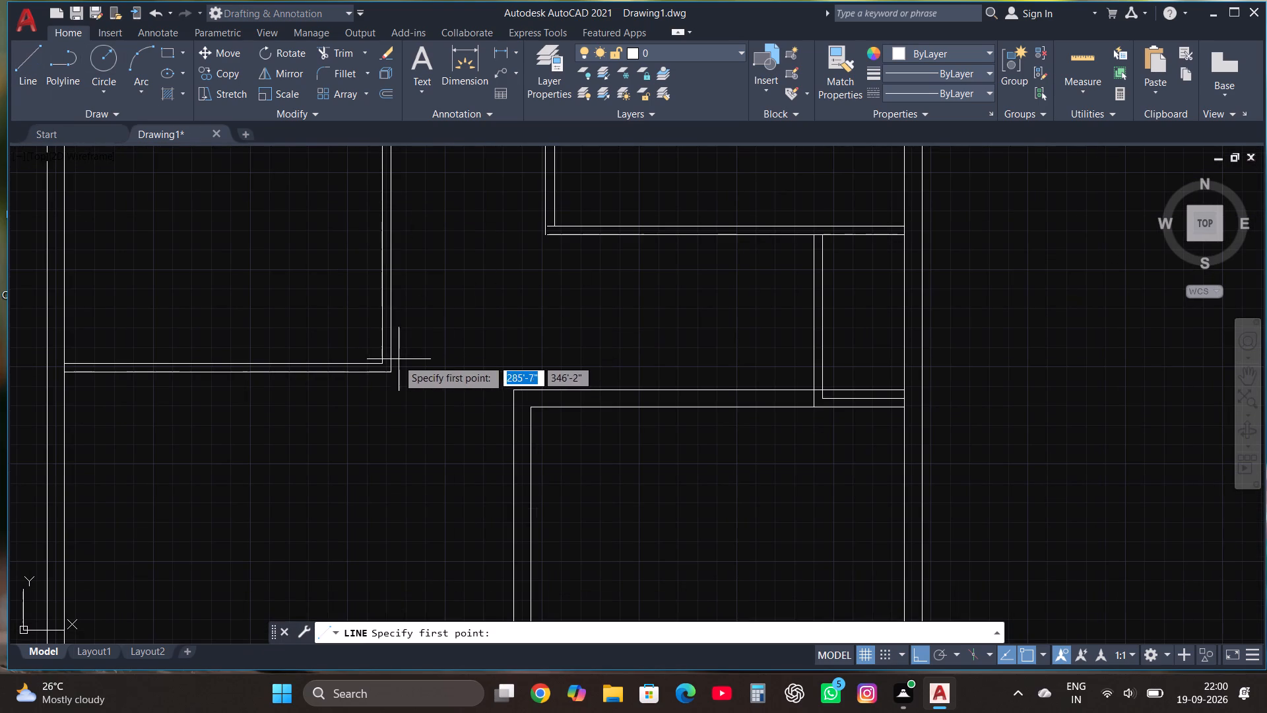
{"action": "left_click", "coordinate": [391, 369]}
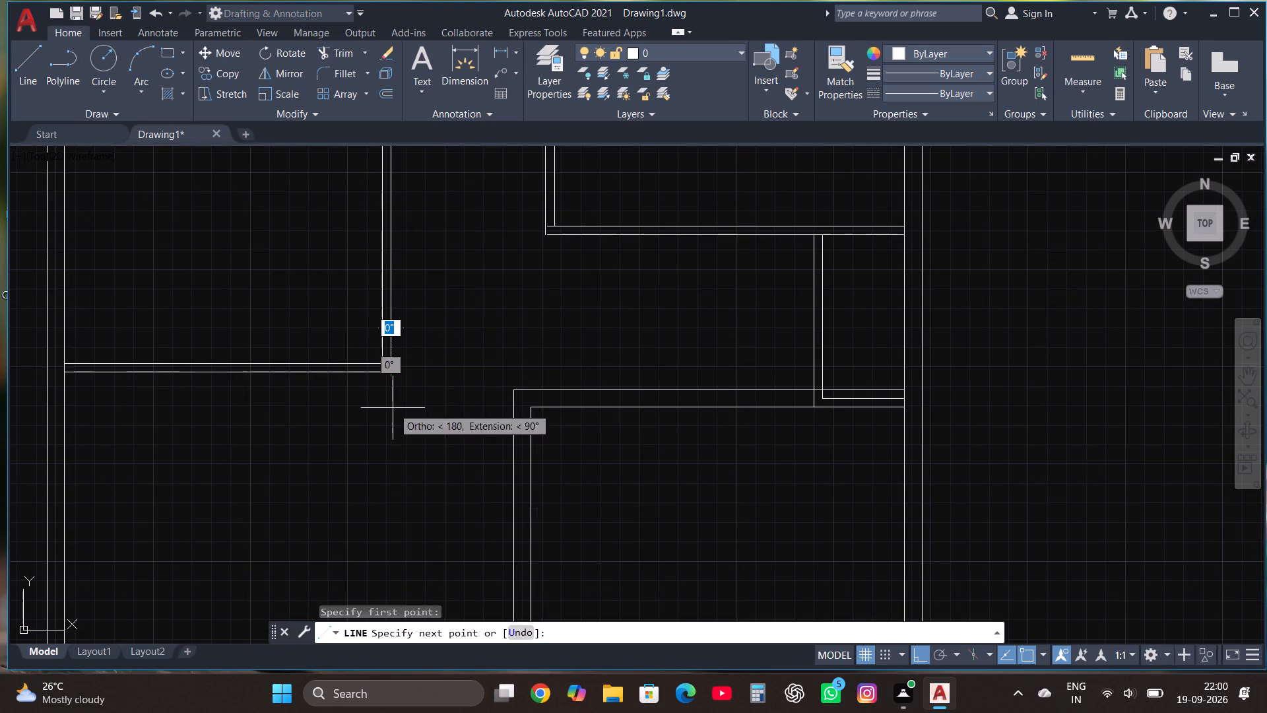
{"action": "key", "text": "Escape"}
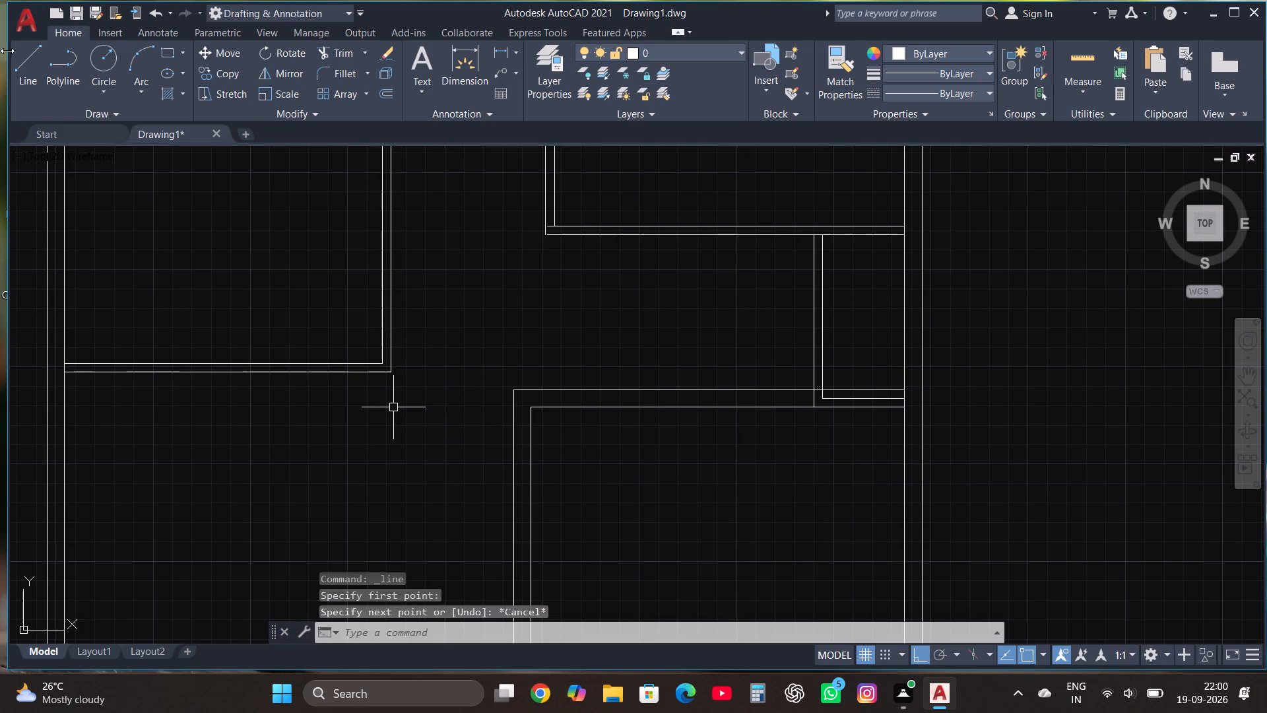
Draw a line from the middle-left room's outer bottom-right corner, about 5'-3" to the right, and down onto the lower-right room's outer left face.
{"action": "left_click", "coordinate": [34, 60]}
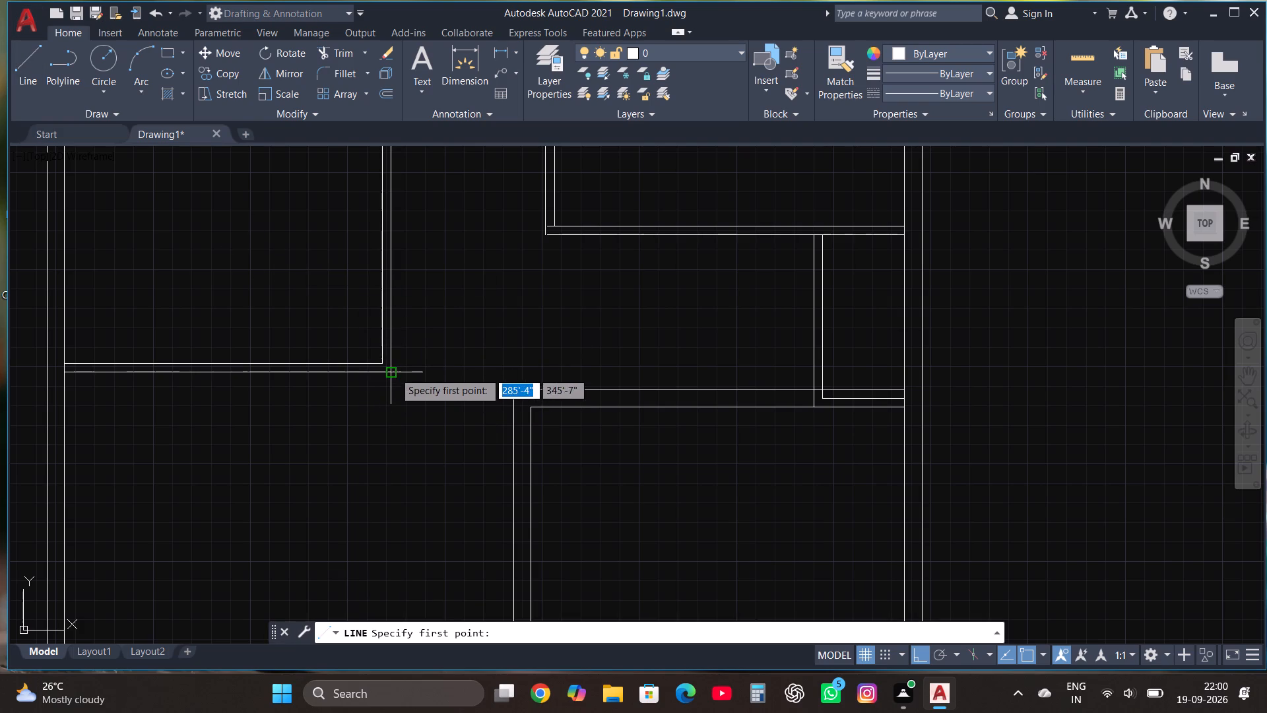
{"action": "left_click", "coordinate": [391, 371]}
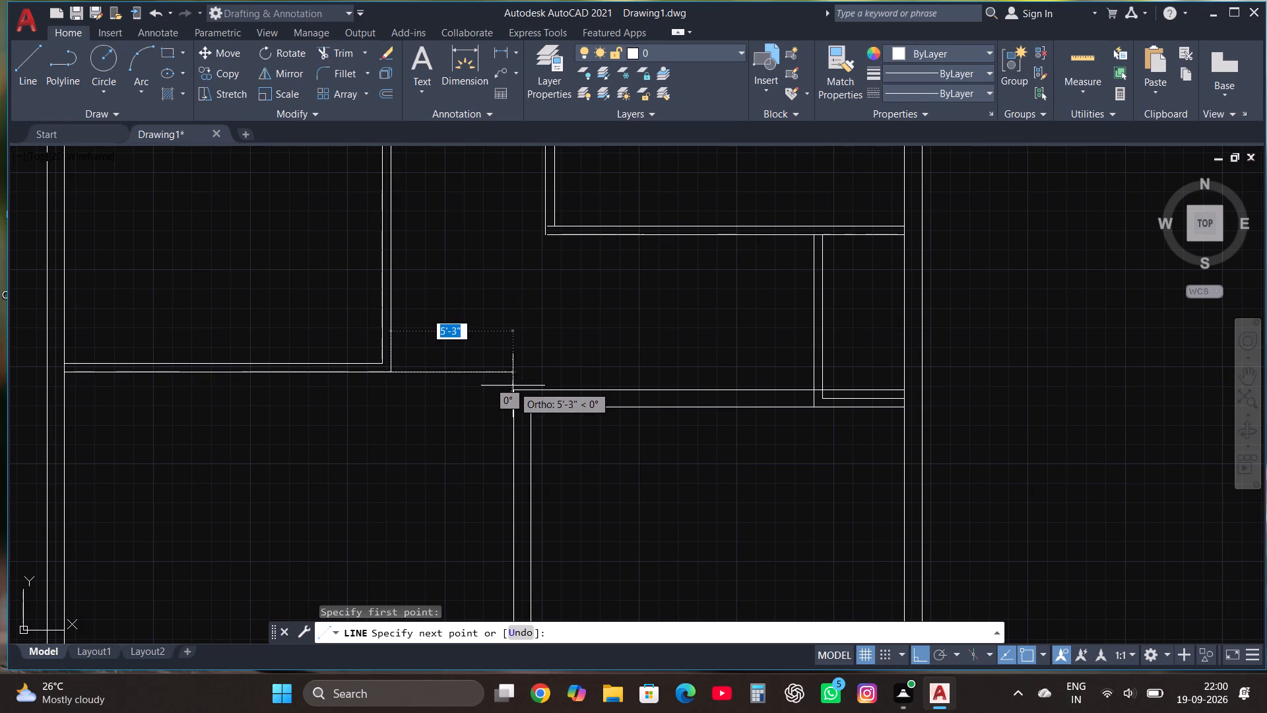
{"action": "left_click", "coordinate": [514, 382]}
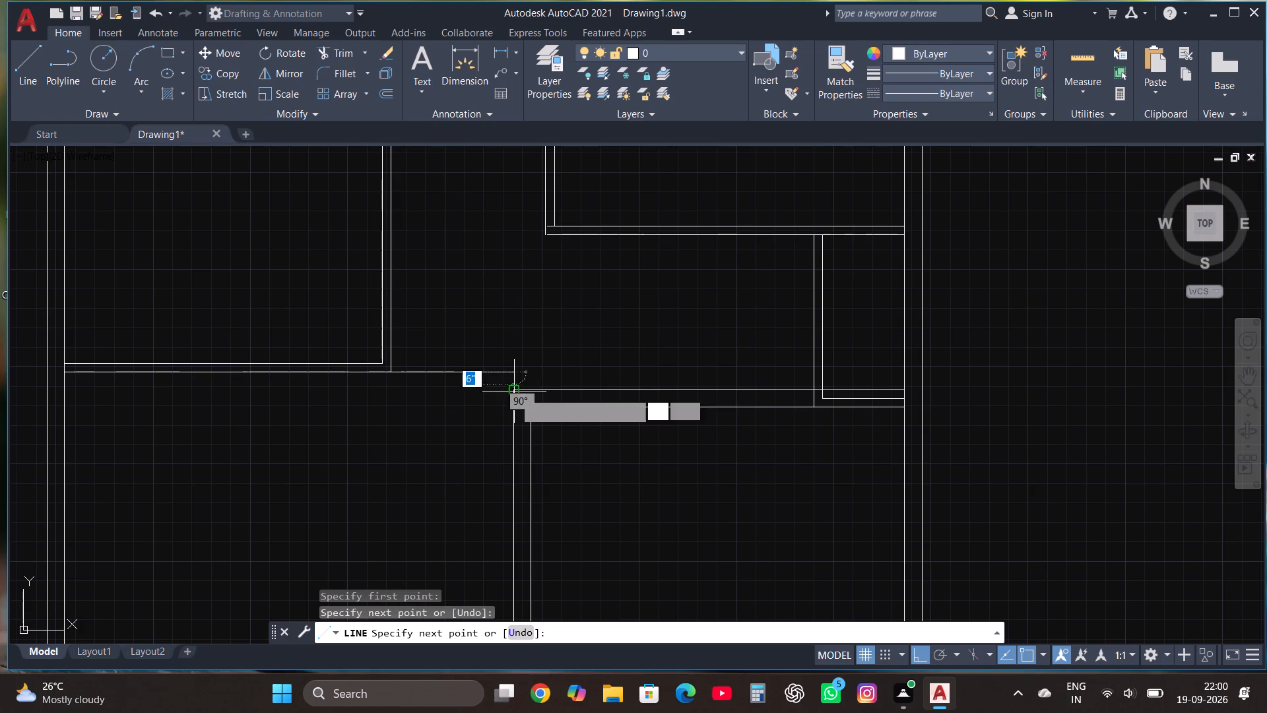
{"action": "left_click", "coordinate": [514, 407]}
{"action": "key", "text": "Escape"}
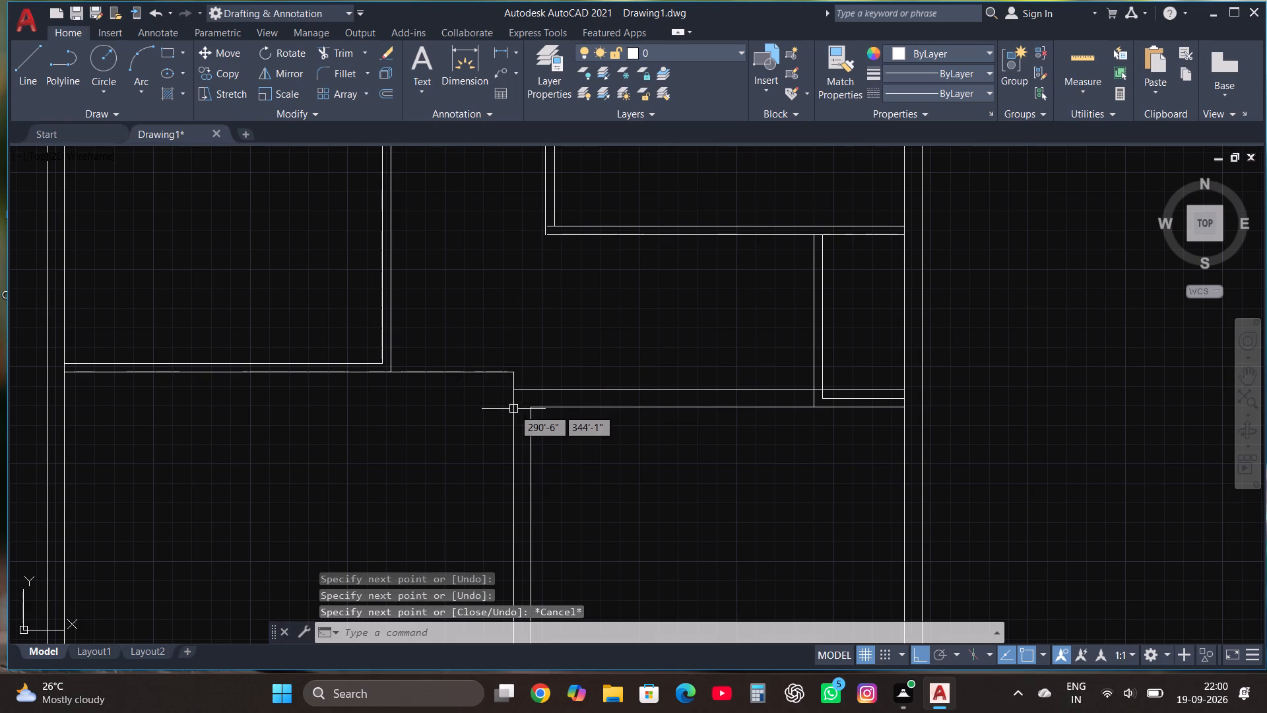
Draw a parallel line from the middle-left room's inner bottom-right corner, about 6'-5" to the right and about 2'-8" down along the lower-right room's inner left face.
{"action": "left_click", "coordinate": [34, 57]}
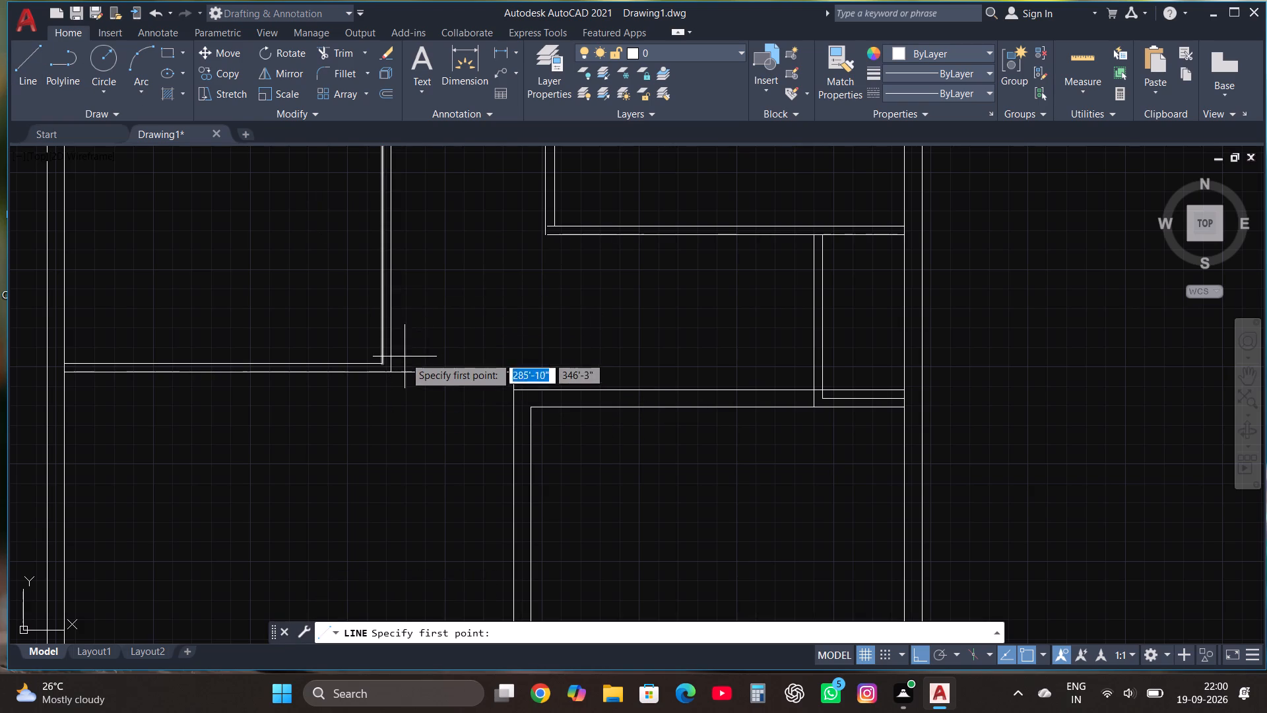
{"action": "left_click", "coordinate": [383, 363]}
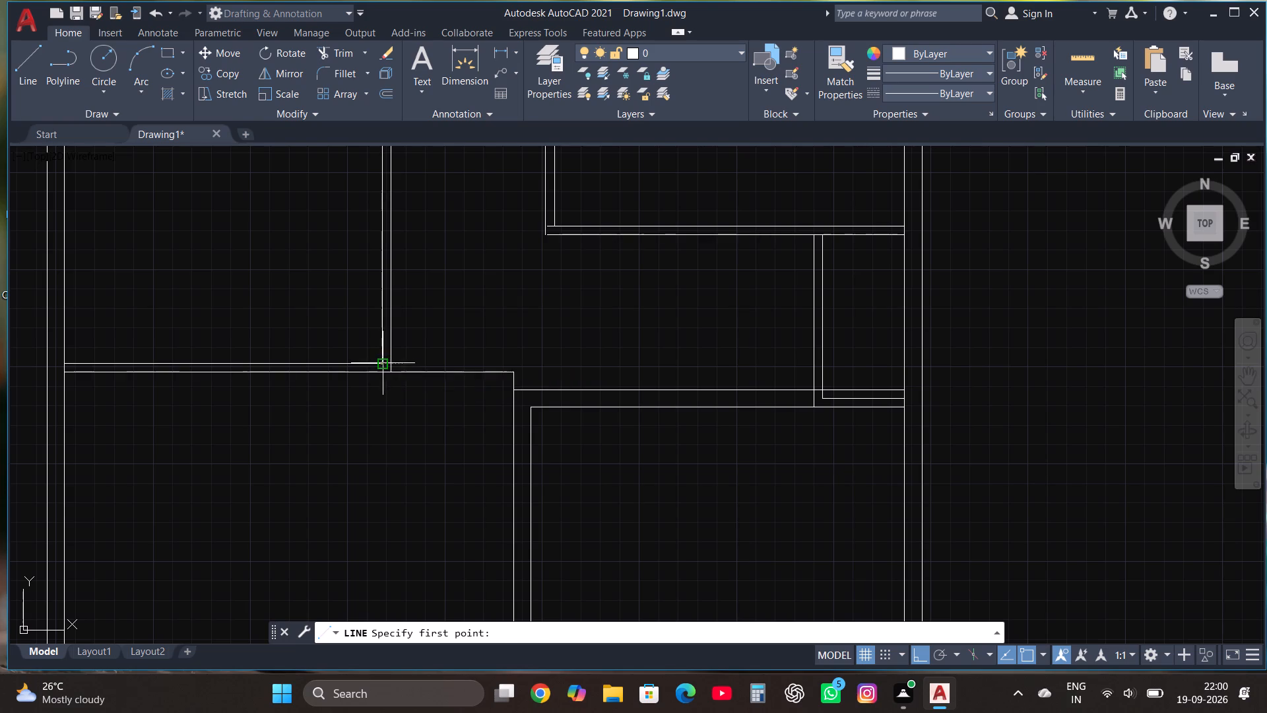
{"action": "scroll", "coordinate": [539, 362], "scroll_direction": "up", "scroll_amount": 1}
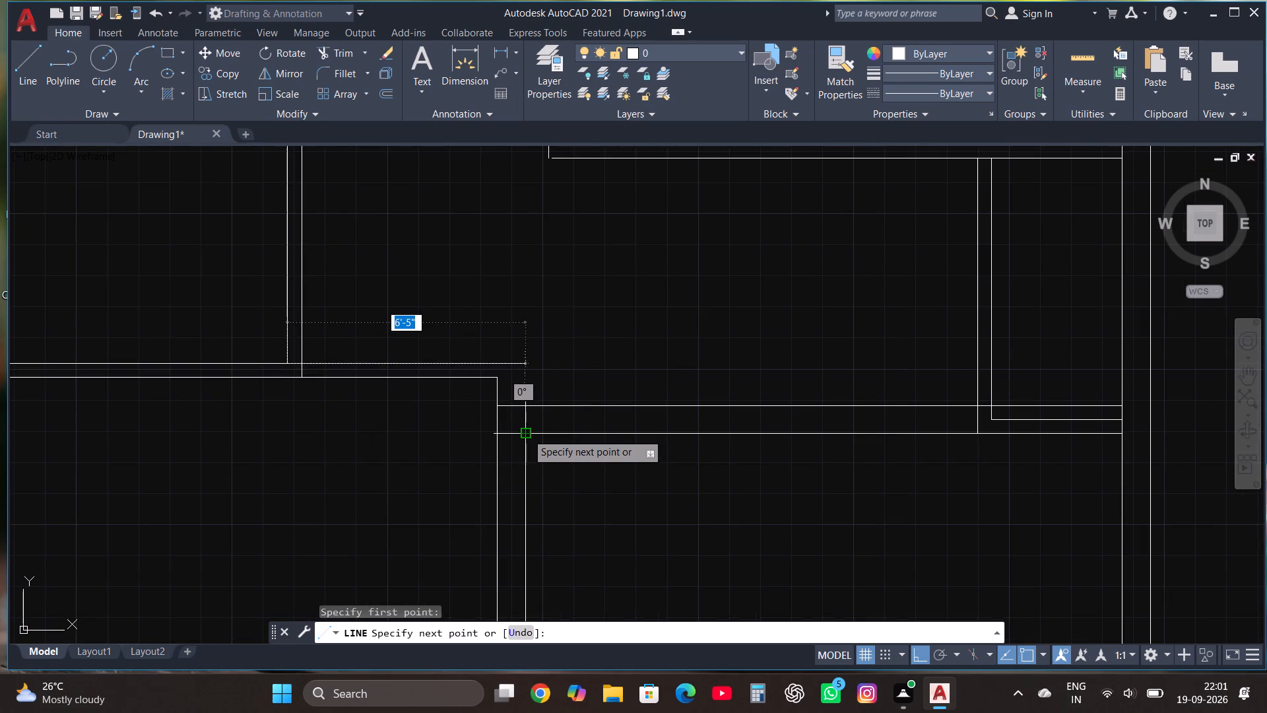
{"action": "left_click", "coordinate": [527, 377]}
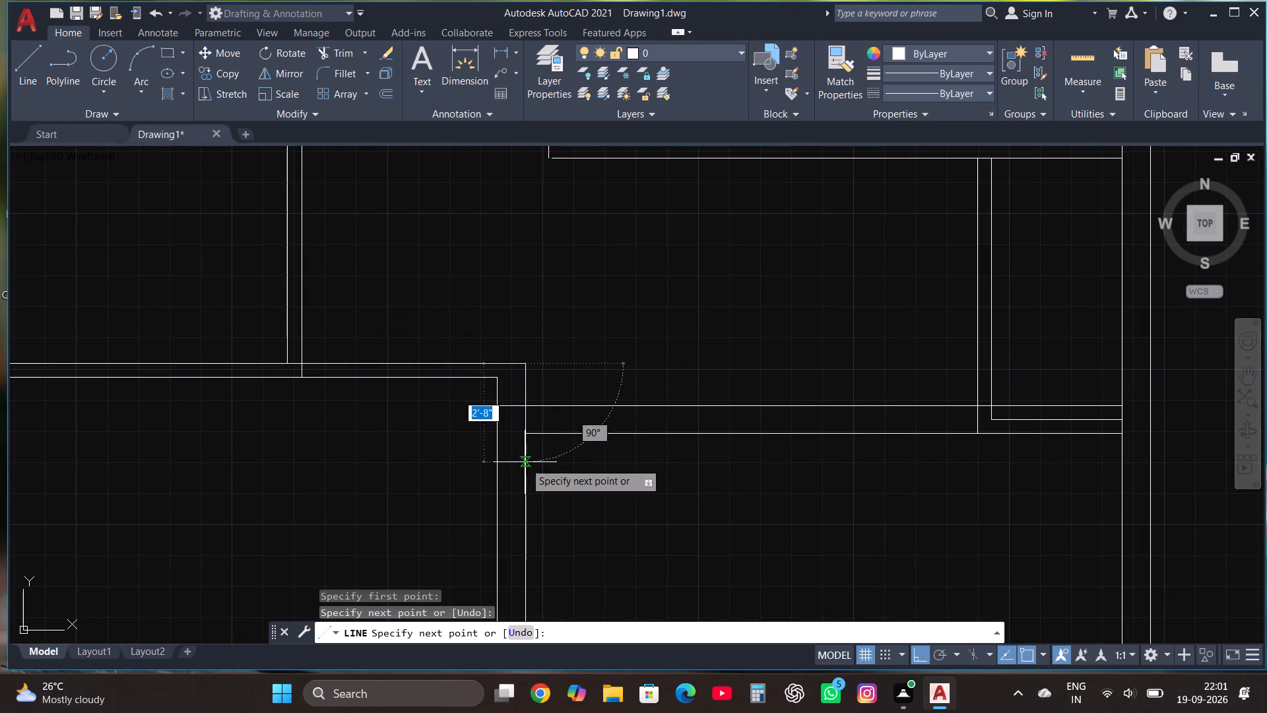
{"action": "left_click", "coordinate": [525, 462]}
{"action": "key", "text": "Escape"}
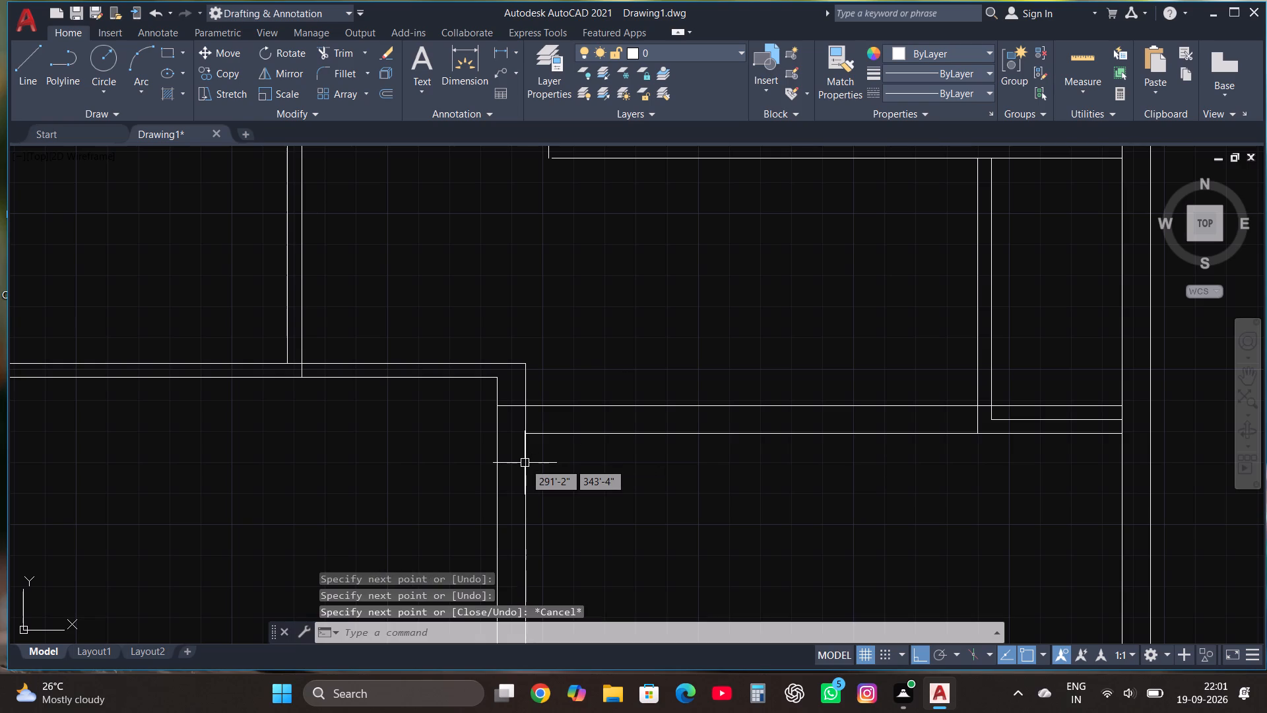
Trim the overlapping line stubs where the new wall meets the lower-right room's top wall and the middle-left room's right partition.
{"action": "scroll", "coordinate": [655, 307], "scroll_direction": "down", "scroll_amount": 3}
{"action": "scroll", "coordinate": [668, 341], "scroll_direction": "up", "scroll_amount": 1}
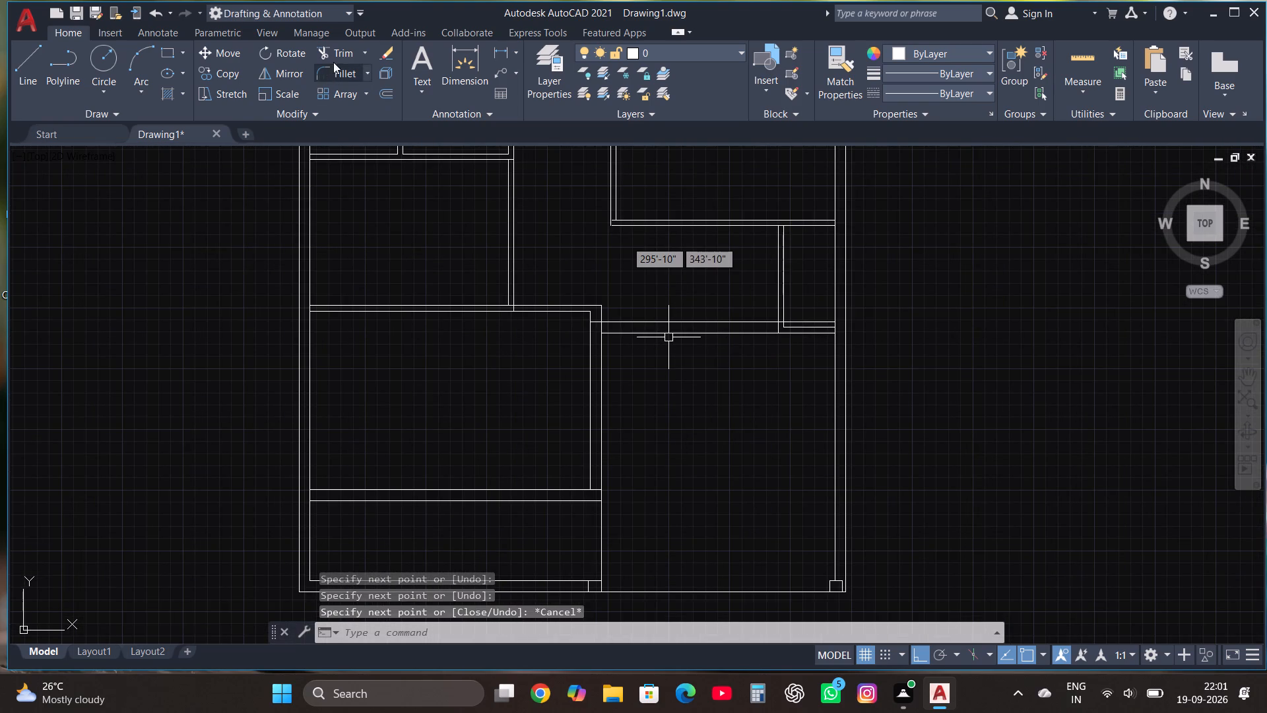
{"action": "left_click", "coordinate": [338, 51]}
{"action": "scroll", "coordinate": [599, 296], "scroll_direction": "up", "scroll_amount": 2}
{"action": "left_click", "coordinate": [589, 360]}
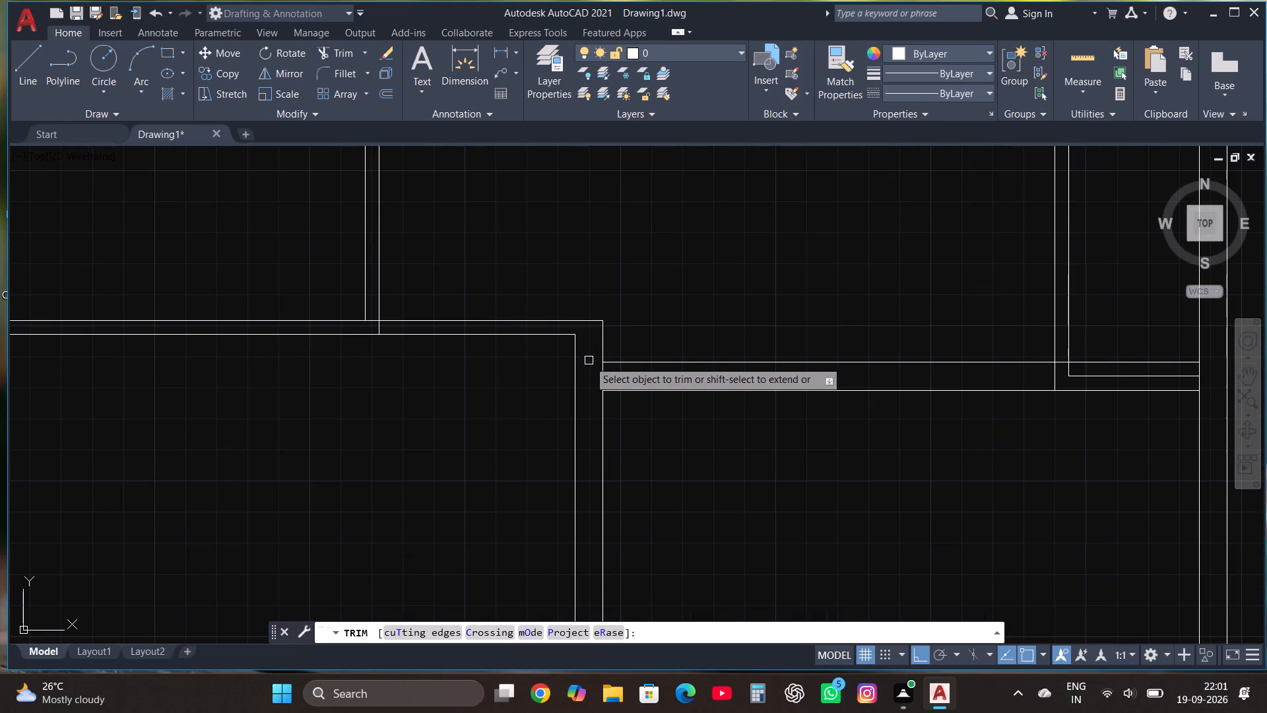
{"action": "left_click", "coordinate": [379, 326]}
{"action": "left_click", "coordinate": [375, 320]}
{"action": "scroll", "coordinate": [332, 271], "scroll_direction": "down", "scroll_amount": 2}
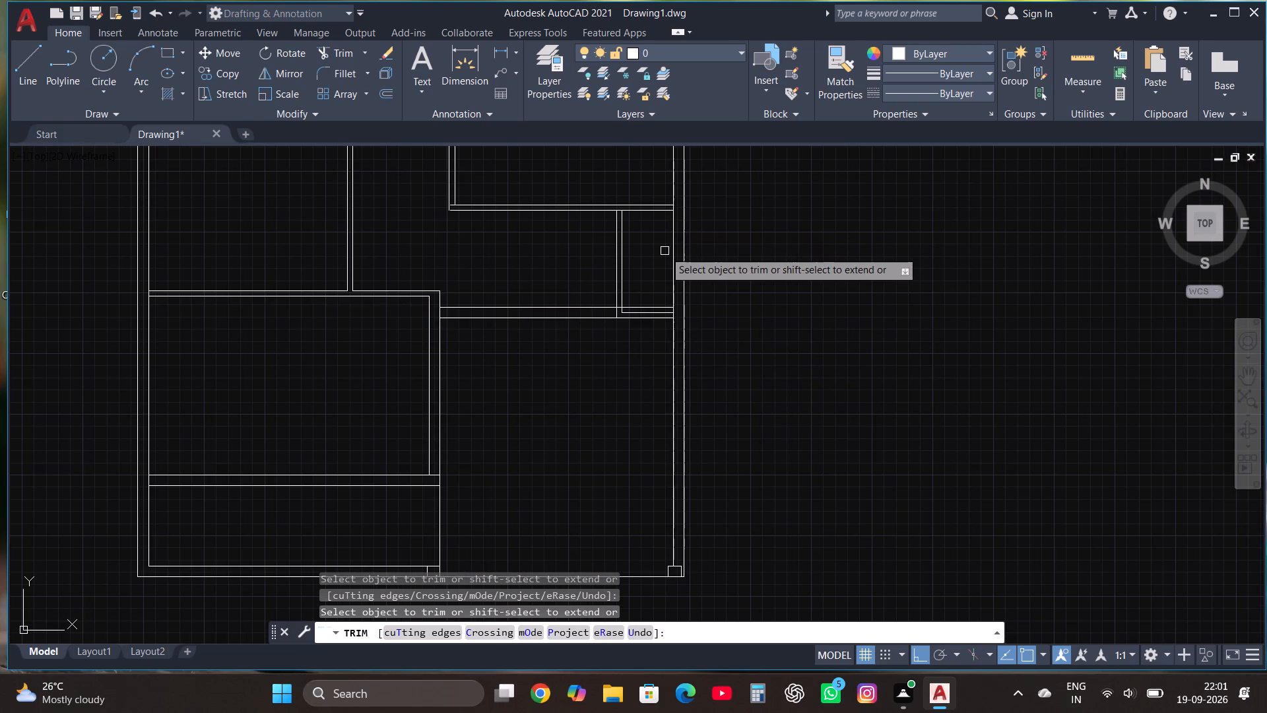
Trim away the small right-hand room's extra bottom line and its partition line ends inside the lower-right room's top wall.
{"action": "scroll", "coordinate": [665, 251], "scroll_direction": "up", "scroll_amount": 2}
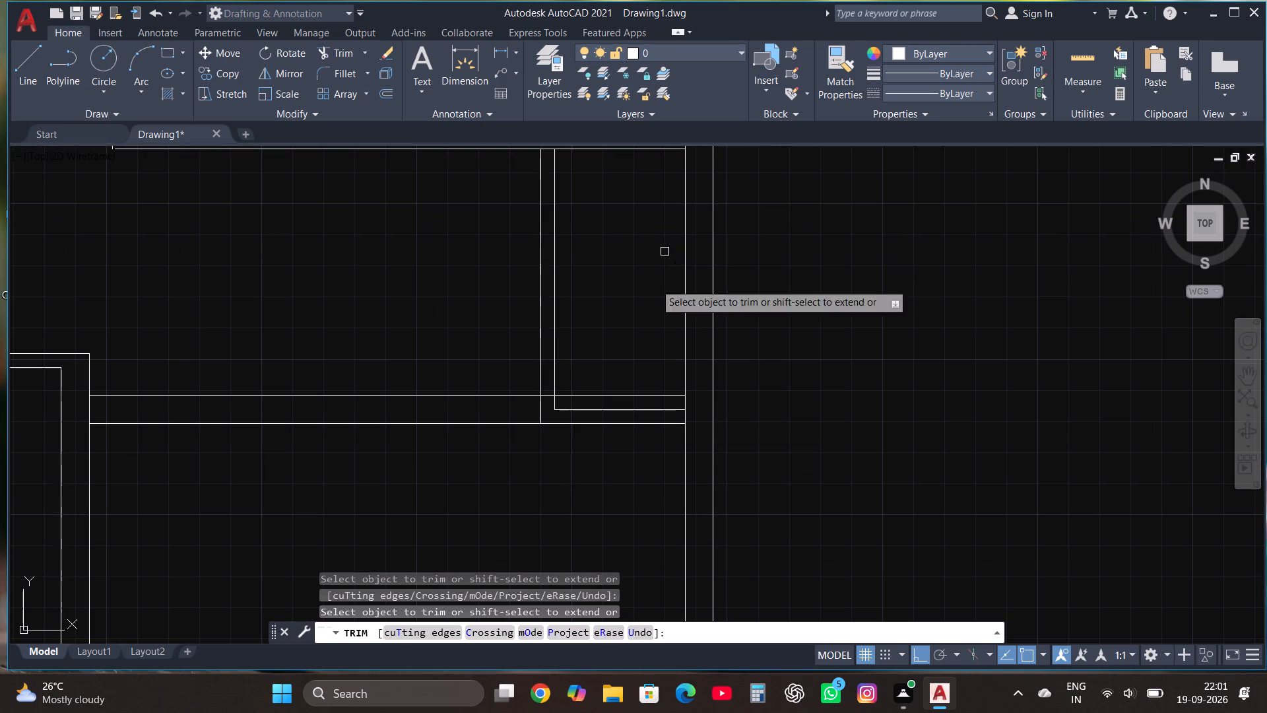
{"action": "left_click", "coordinate": [568, 413]}
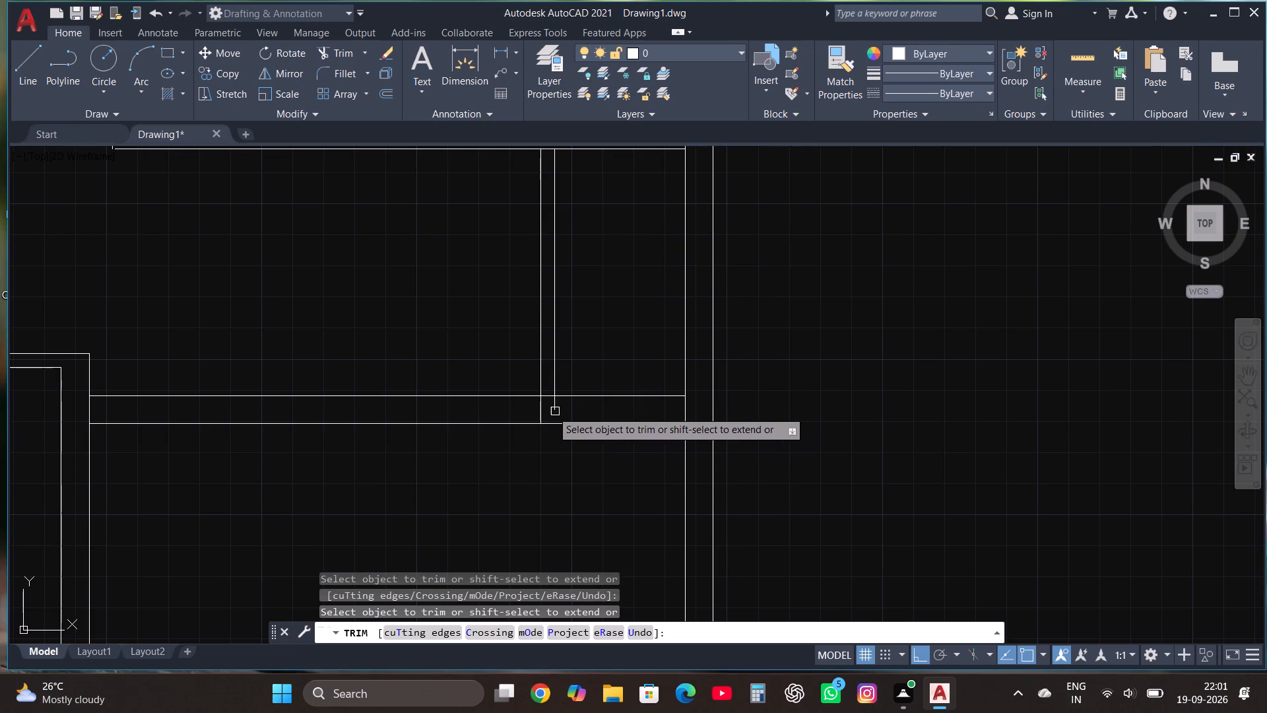
{"action": "left_click", "coordinate": [552, 411]}
{"action": "left_click", "coordinate": [538, 411]}
{"action": "scroll", "coordinate": [538, 411], "scroll_direction": "down", "scroll_amount": 2}
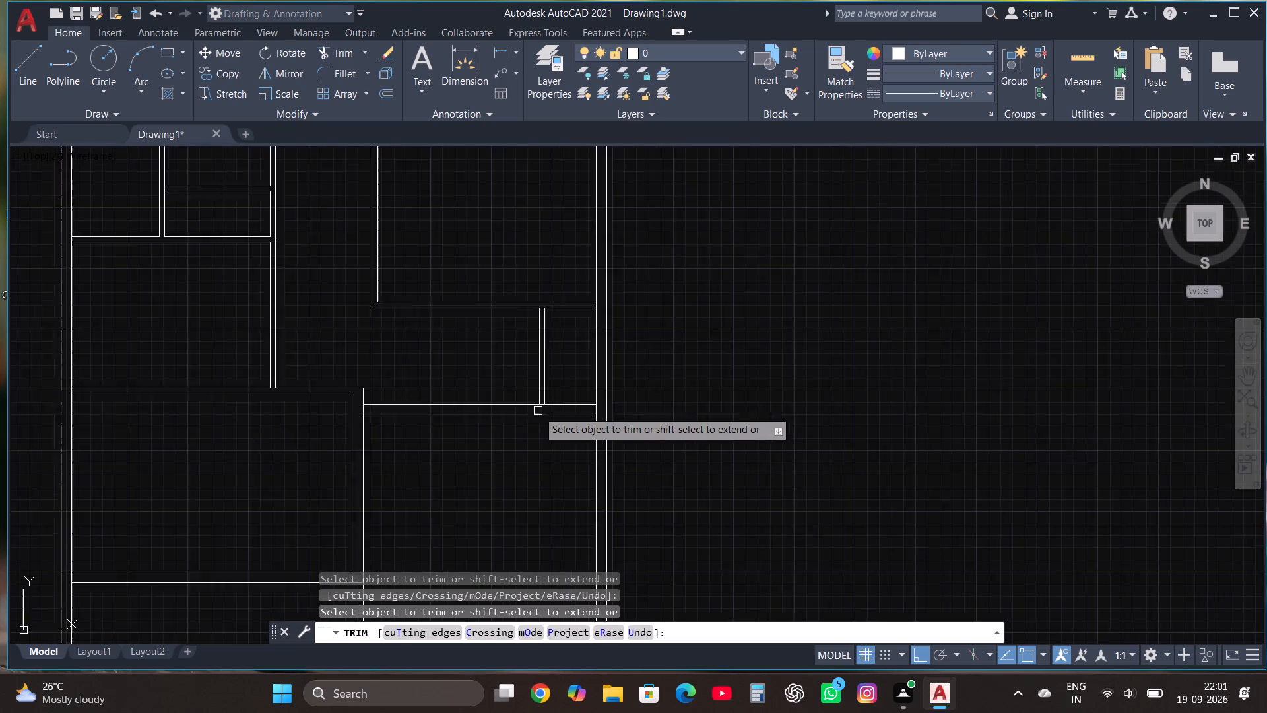
{"action": "scroll", "coordinate": [538, 411], "scroll_direction": "down", "scroll_amount": 1}
{"action": "key", "text": "Escape"}
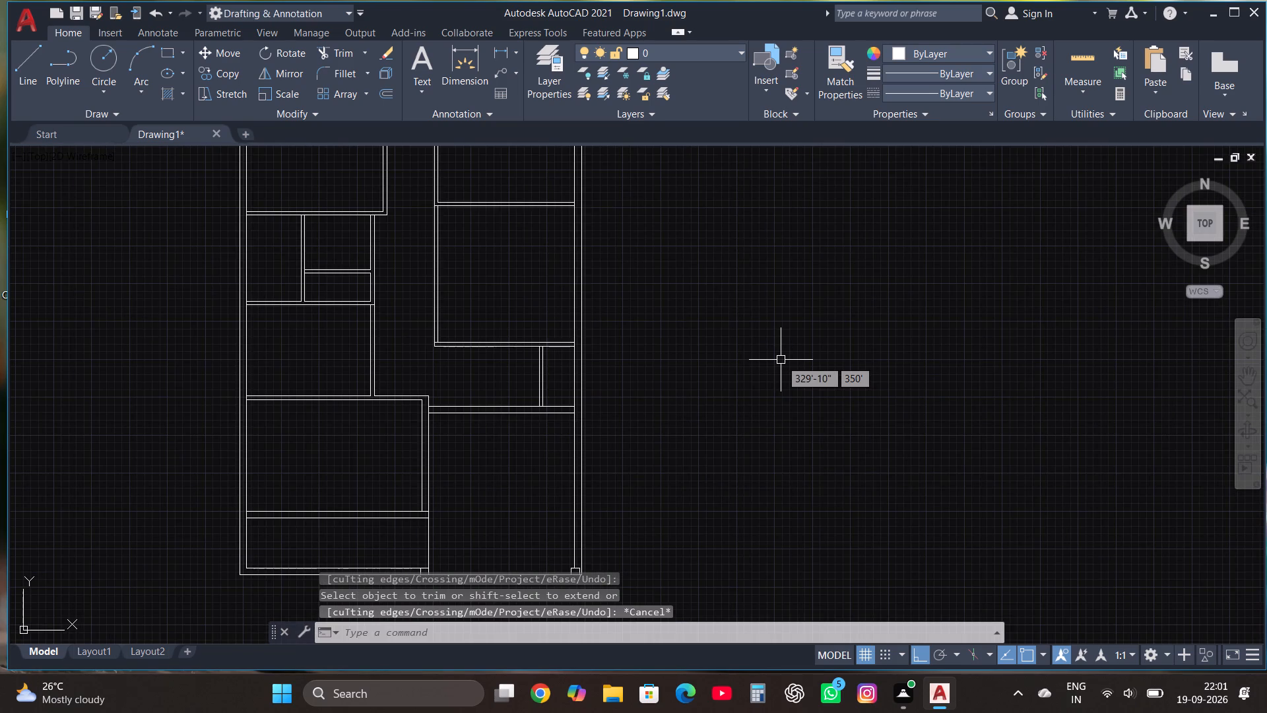
Insert a Door - Imperial block from the architectural tool palette in the empty space left of the floor plan.
{"action": "scroll", "coordinate": [757, 401], "scroll_direction": "down", "scroll_amount": 2}
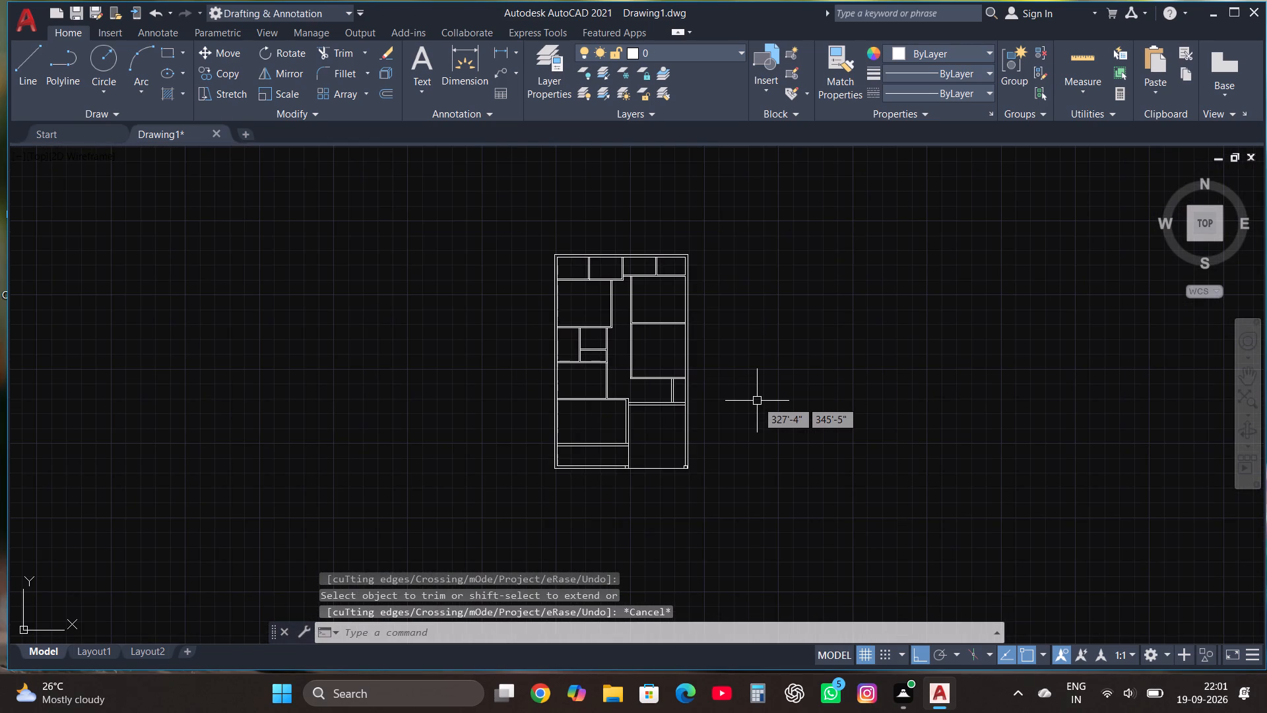
{"action": "scroll", "coordinate": [722, 322], "scroll_direction": "up", "scroll_amount": 1}
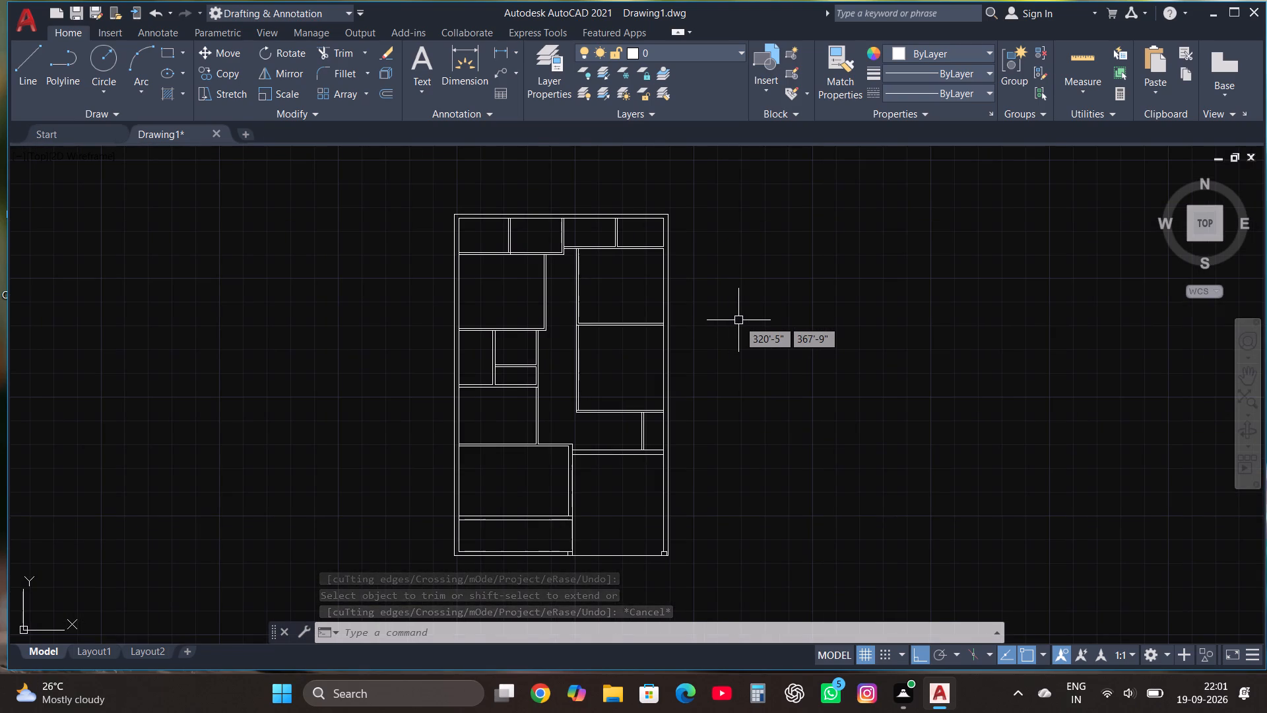
{"action": "type", "text": "tool"}
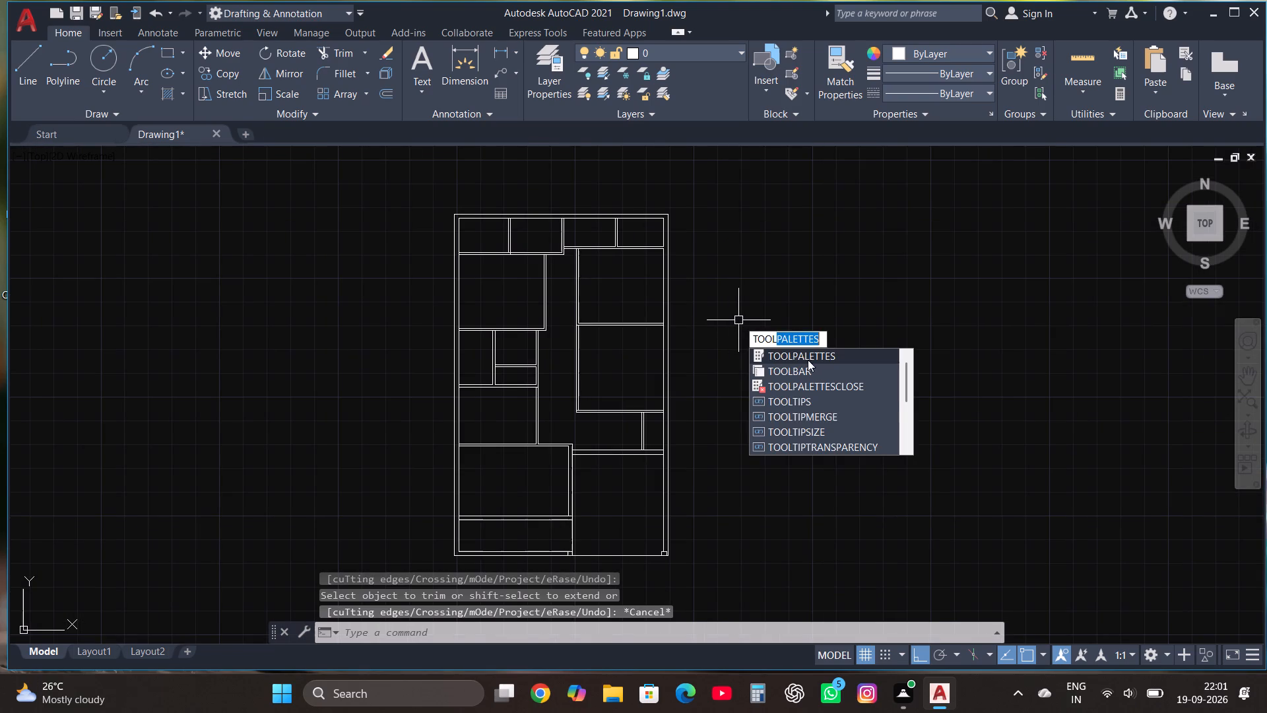
{"action": "left_click", "coordinate": [815, 355]}
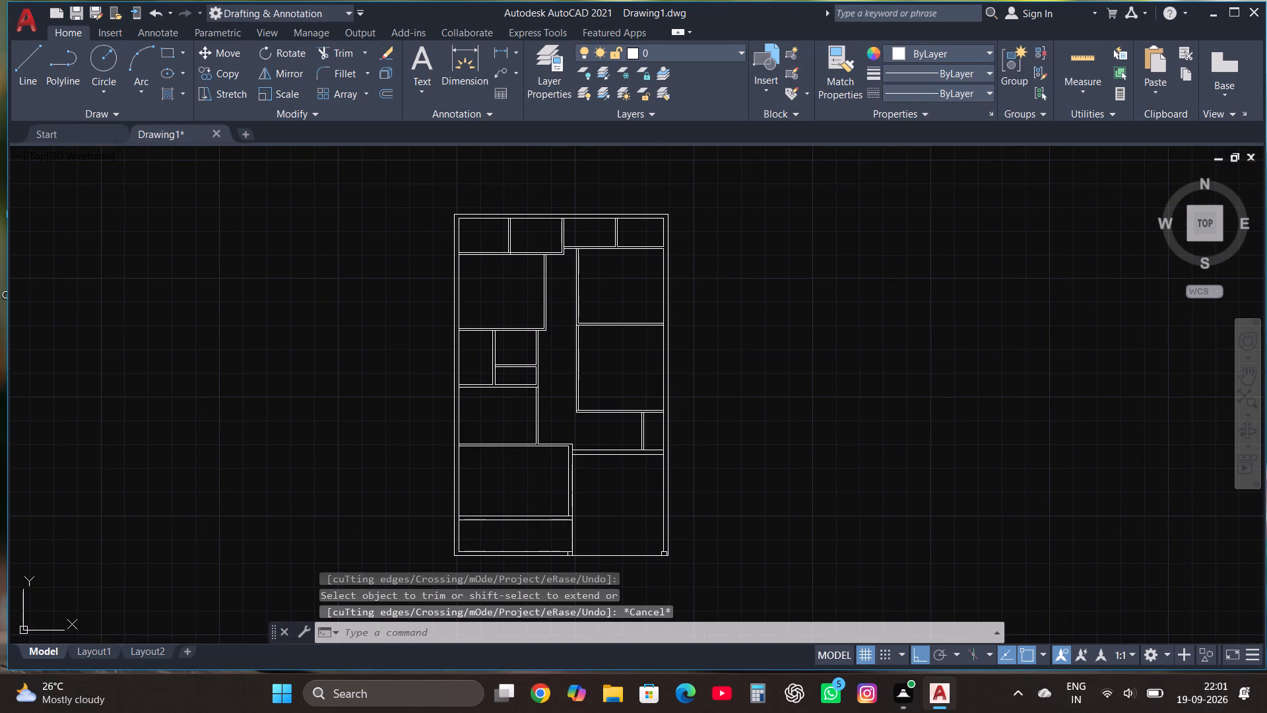
{"action": "left_click", "coordinate": [723, 135]}
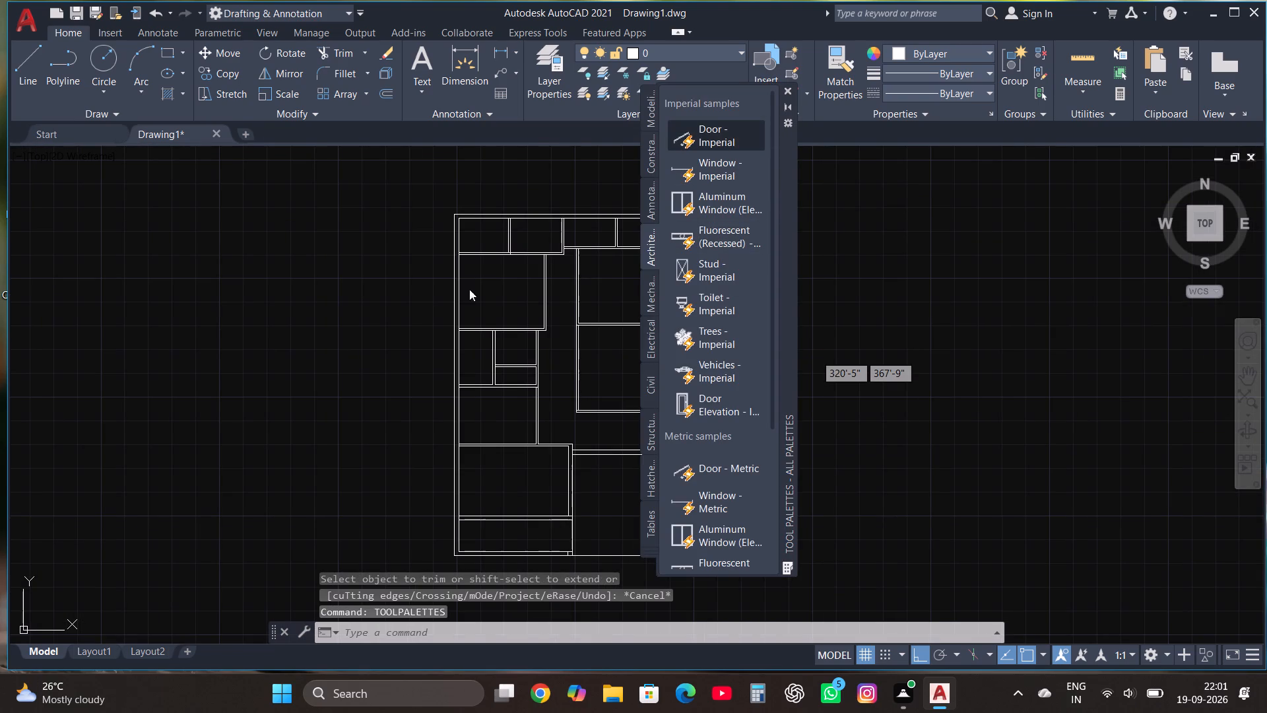
{"action": "left_click", "coordinate": [313, 376]}
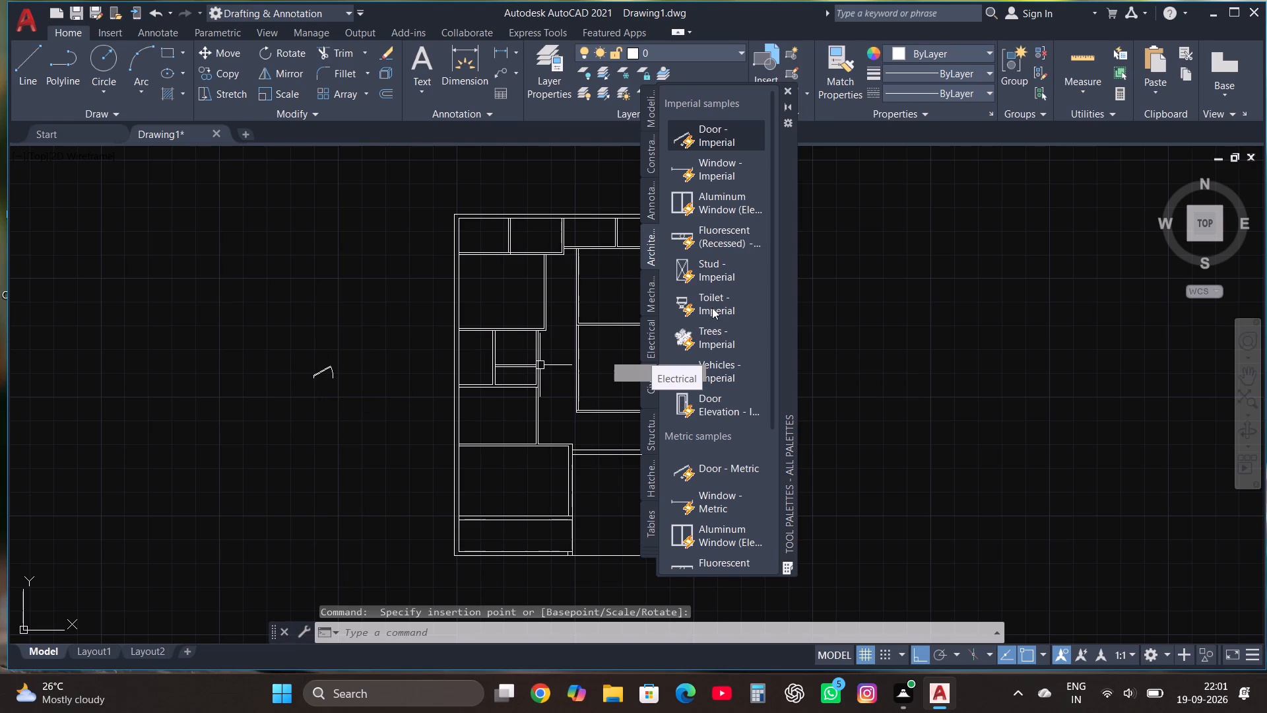
Insert a Toilet - Imperial block in the empty space left of the plan, below the door, and close the tool palettes.
{"action": "left_click", "coordinate": [712, 305]}
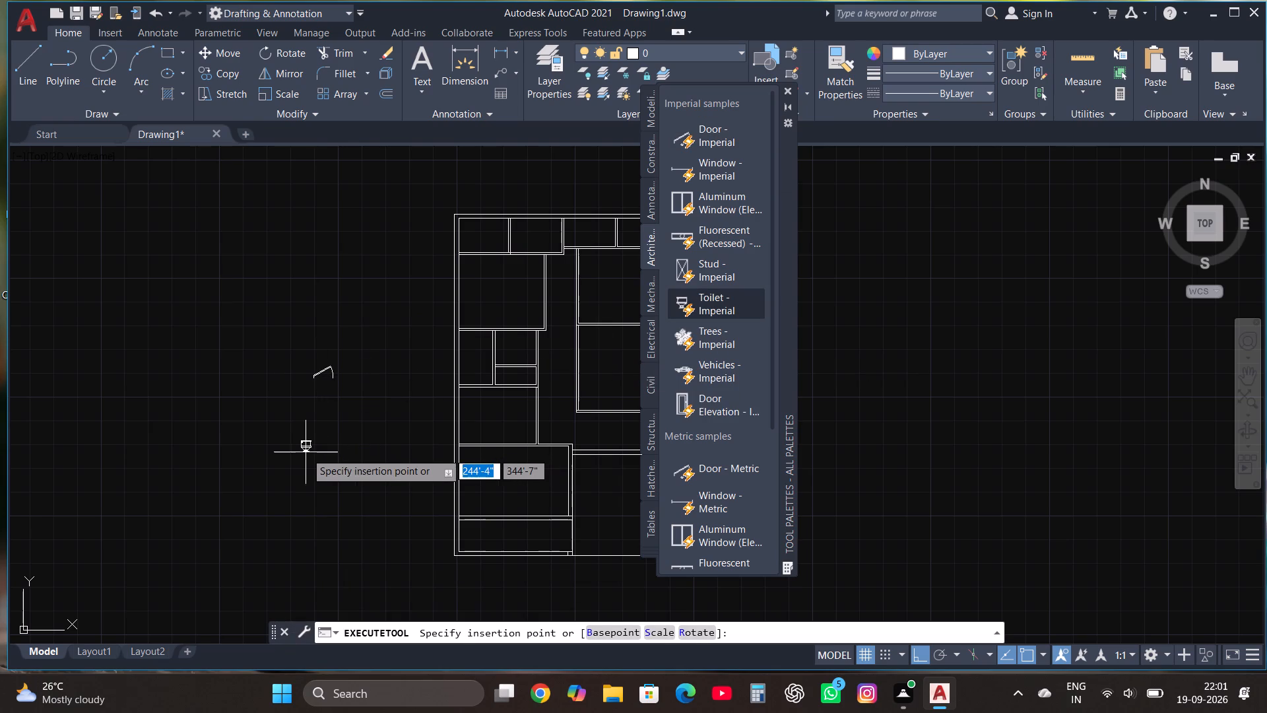
{"action": "left_click", "coordinate": [358, 440]}
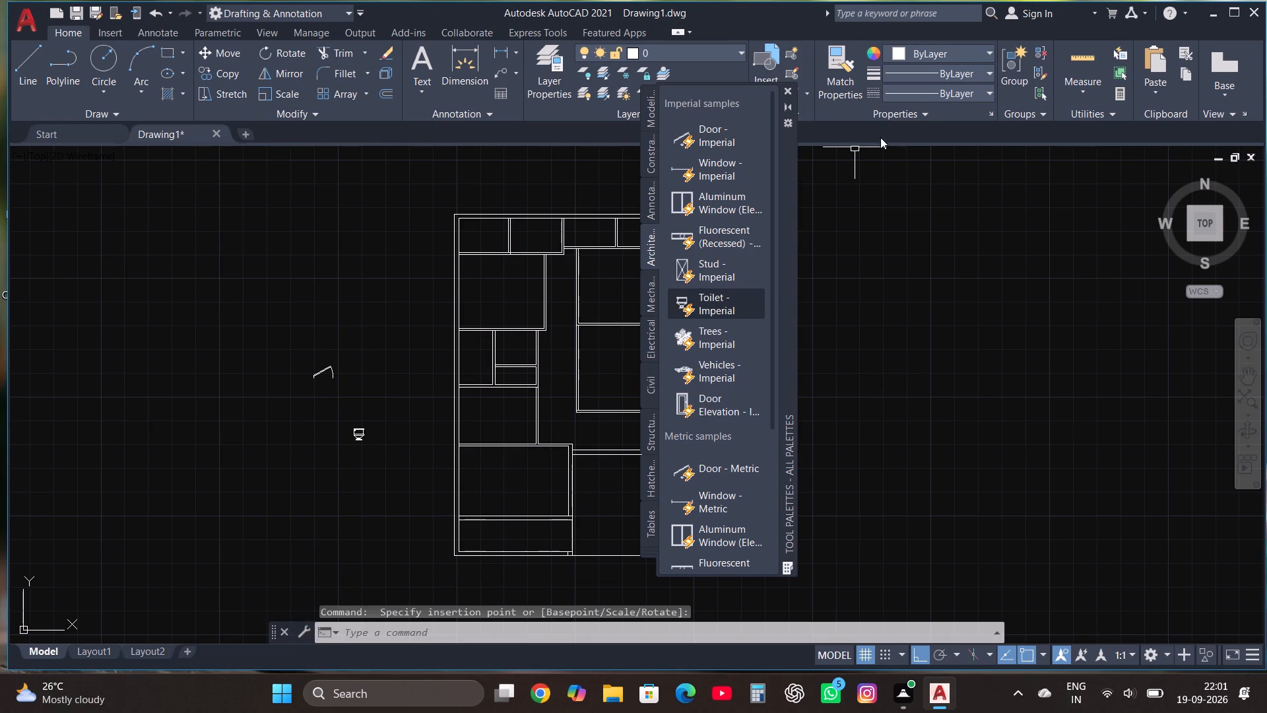
{"action": "left_click", "coordinate": [787, 90]}
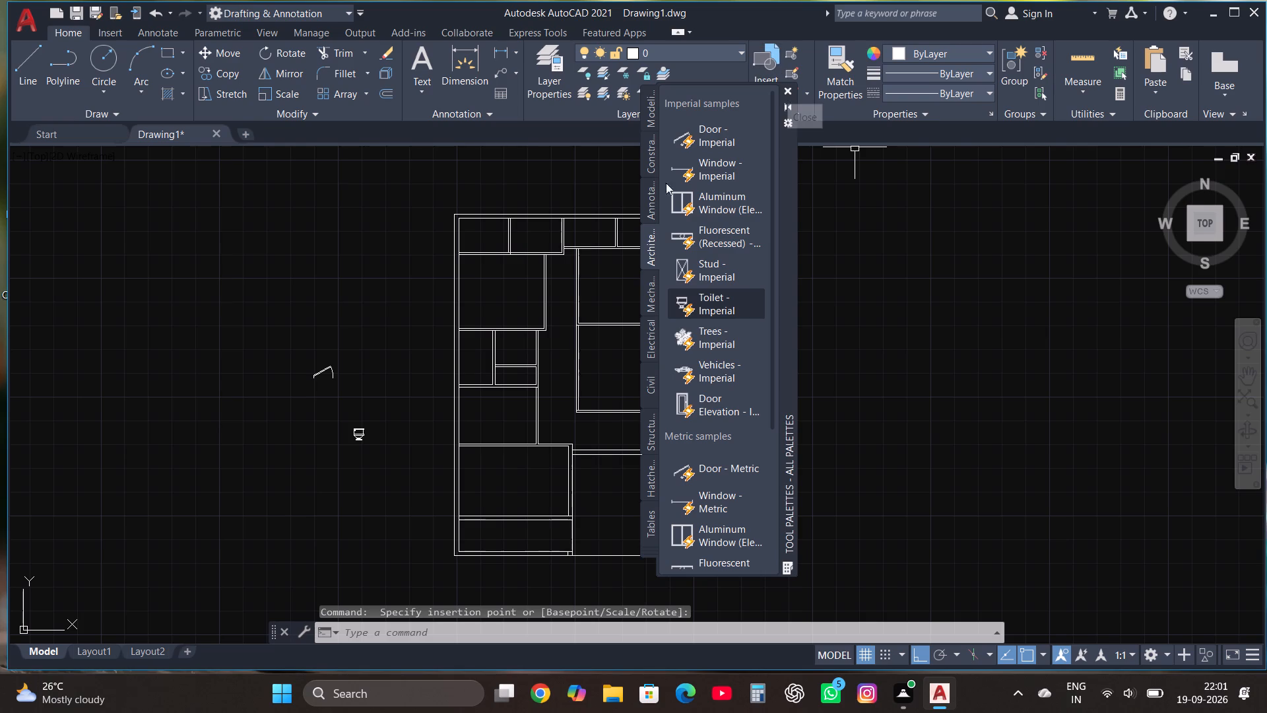
Move the door block, with ortho off, from its lower hinge corner onto the lower-left room's top wall, just right of the middle-left room's partition.
{"action": "left_click", "coordinate": [330, 371]}
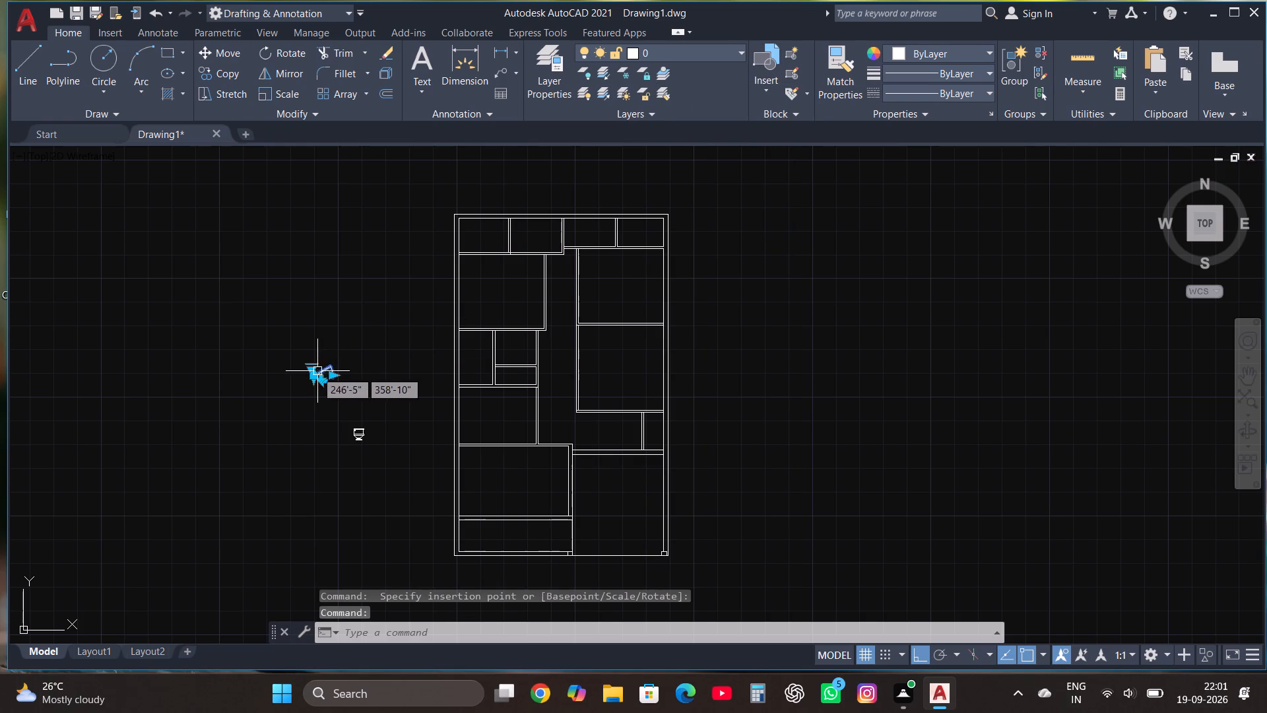
{"action": "left_click", "coordinate": [311, 371]}
{"action": "left_click", "coordinate": [366, 433]}
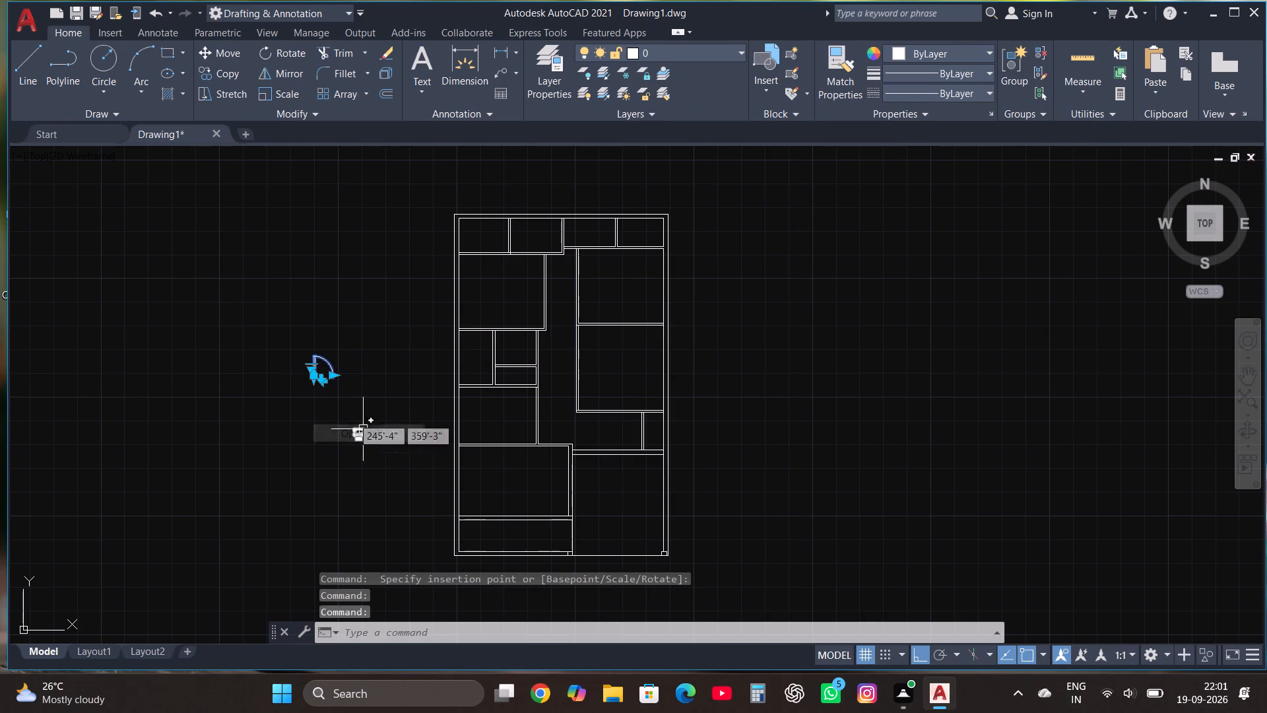
{"action": "scroll", "coordinate": [309, 378], "scroll_direction": "up", "scroll_amount": 2}
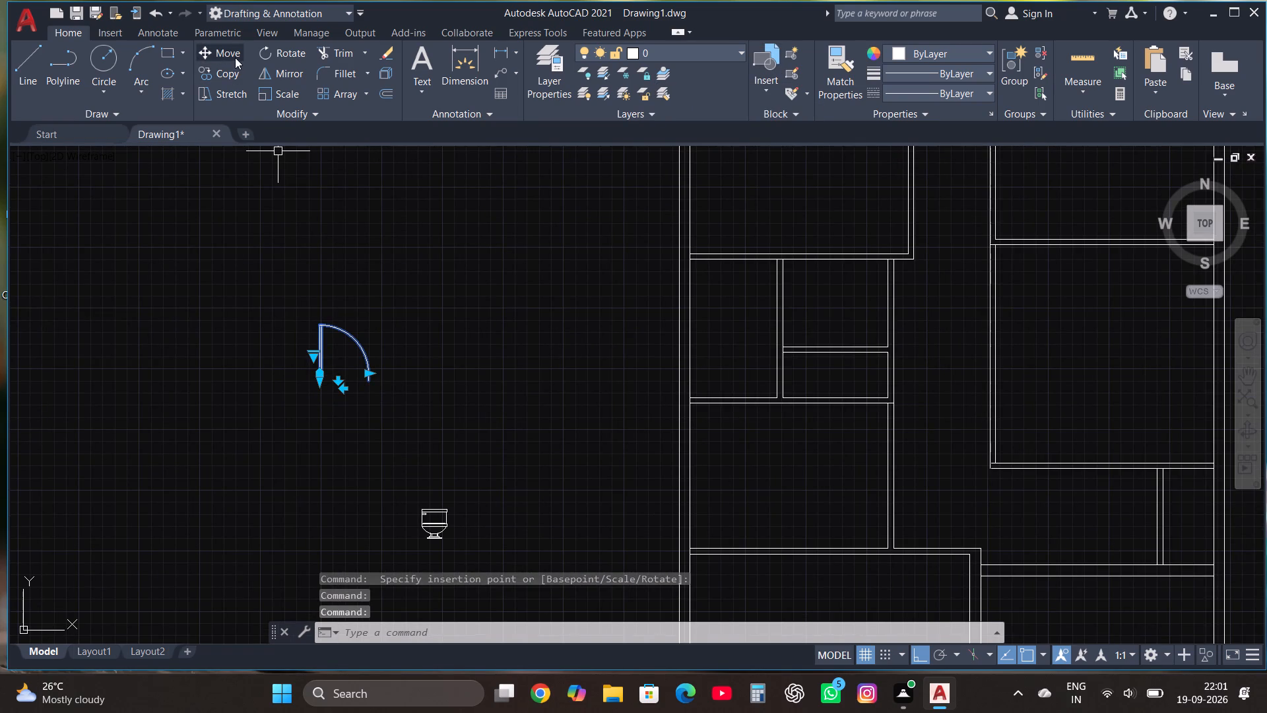
{"action": "left_click", "coordinate": [235, 57]}
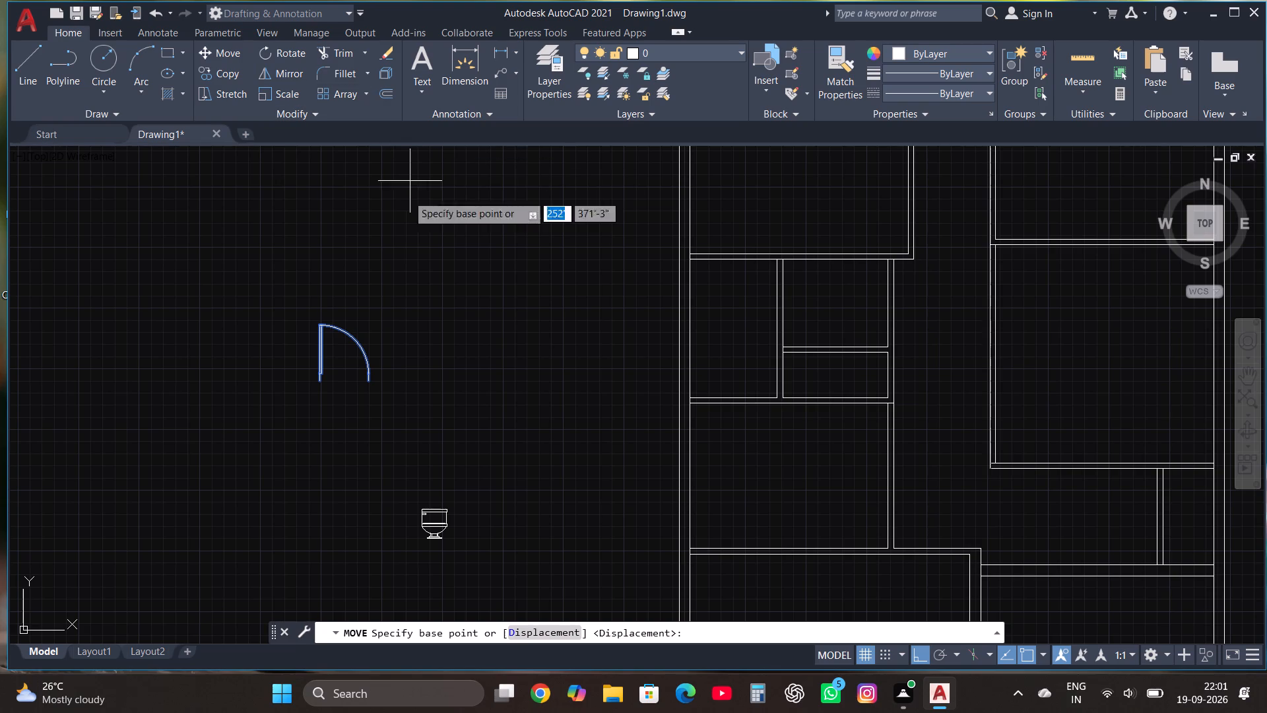
{"action": "left_click", "coordinate": [319, 380]}
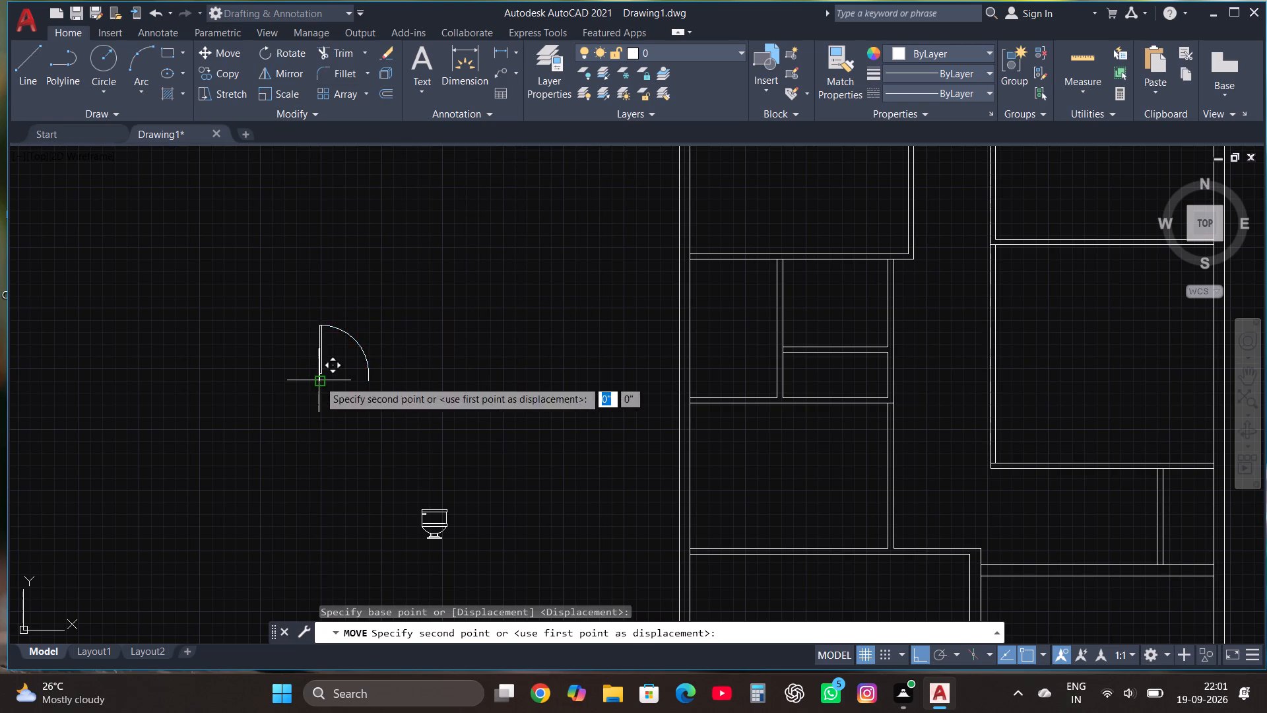
{"action": "key", "text": "F8"}
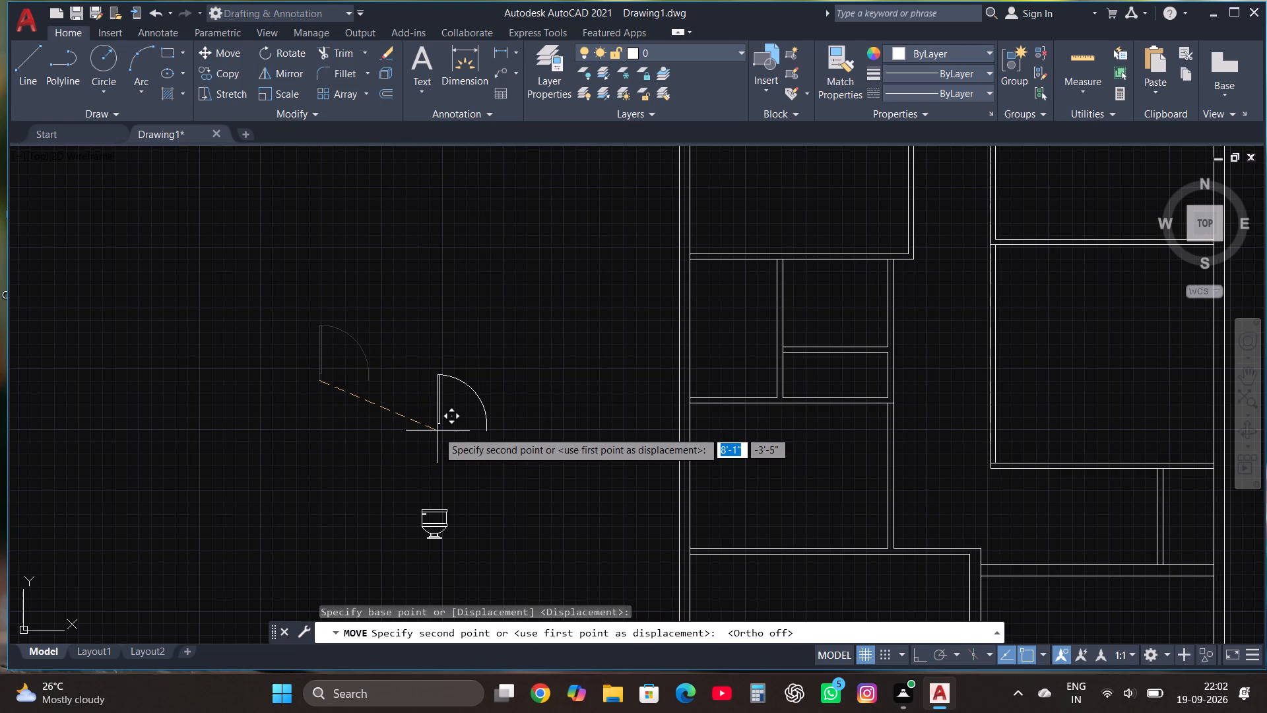
{"action": "scroll", "coordinate": [428, 322], "scroll_direction": "down", "scroll_amount": 2}
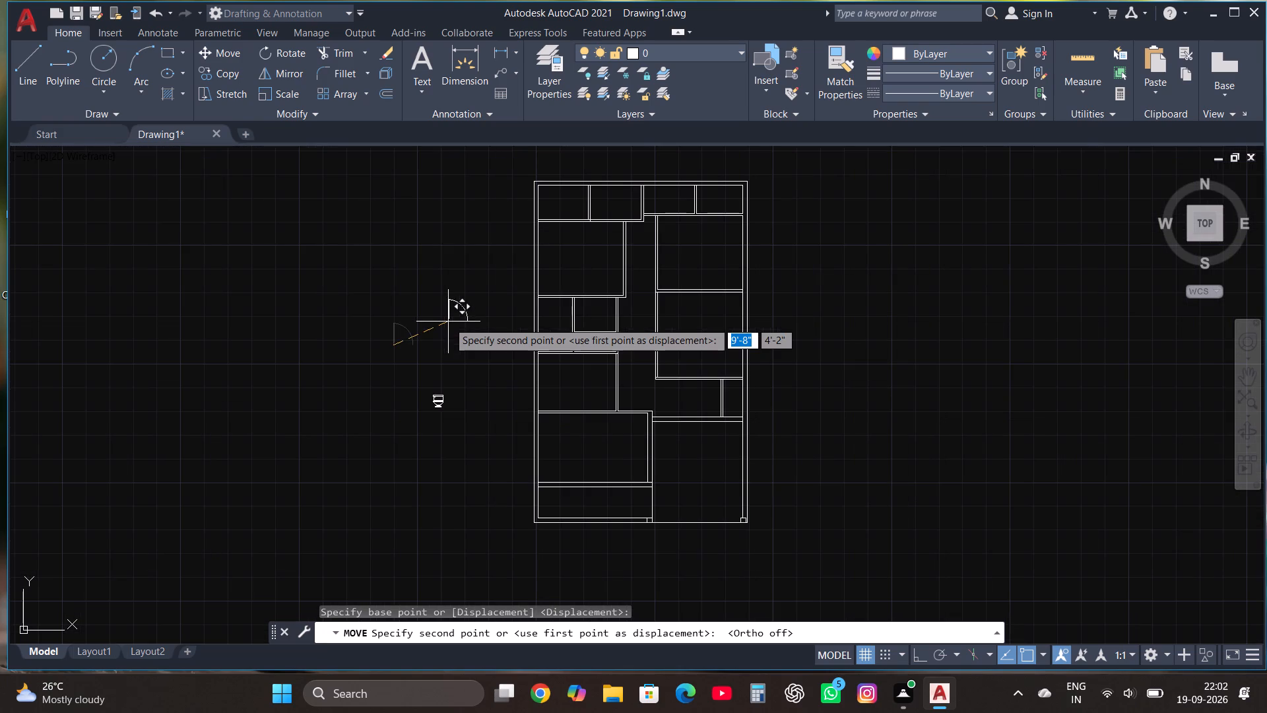
{"action": "scroll", "coordinate": [635, 397], "scroll_direction": "up", "scroll_amount": 4}
{"action": "left_click", "coordinate": [529, 501]}
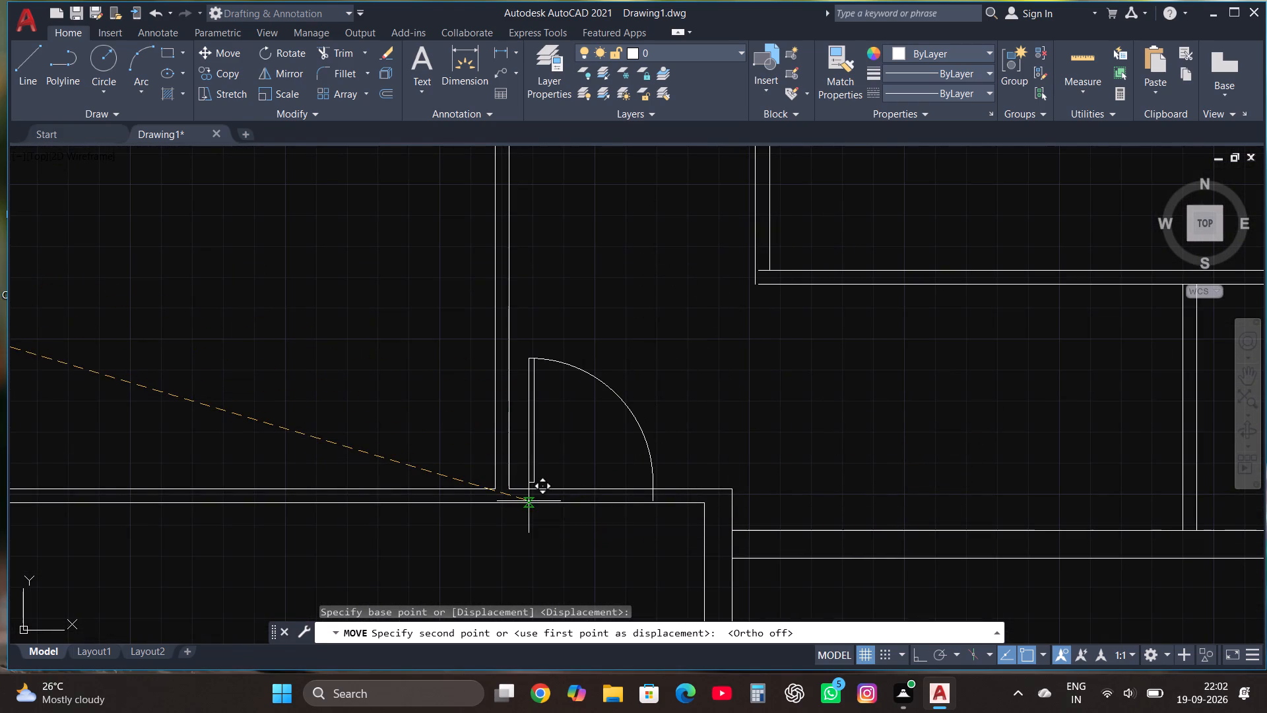
Copy the placed door with the Multiple option to three spots in the empty space right of the floor plan.
{"action": "scroll", "coordinate": [577, 446], "scroll_direction": "down", "scroll_amount": 1}
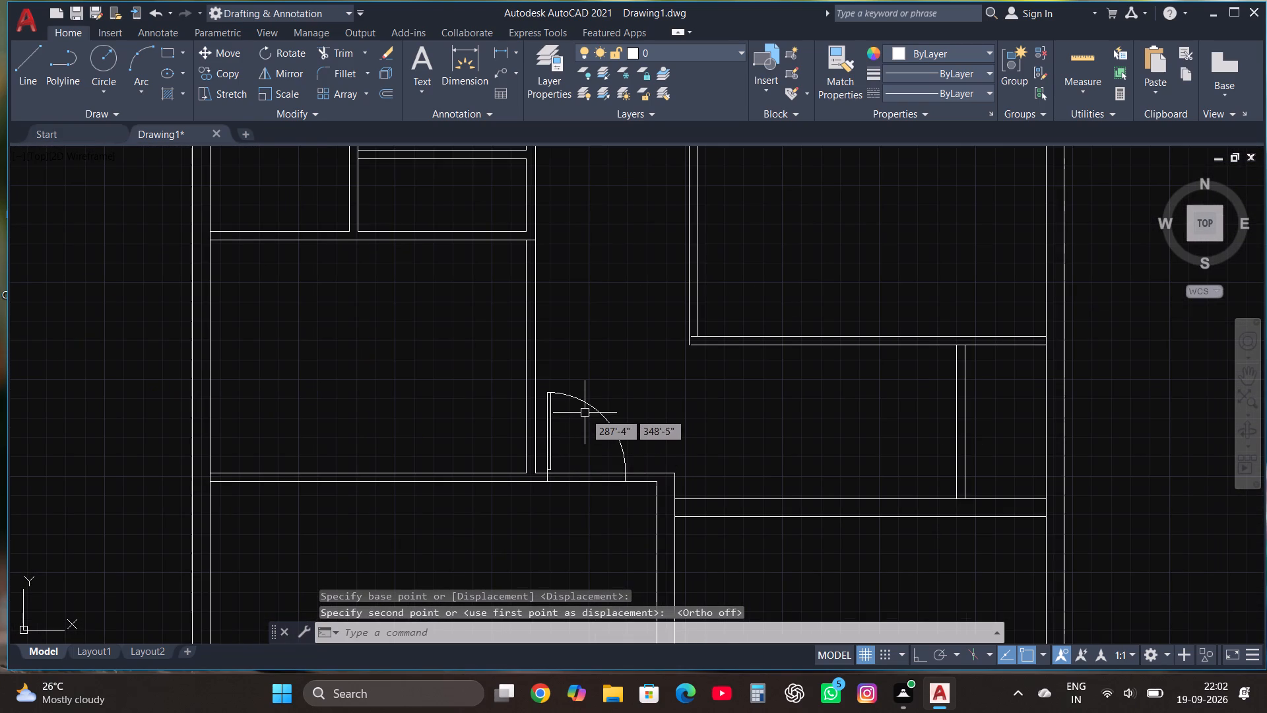
{"action": "left_click", "coordinate": [584, 405]}
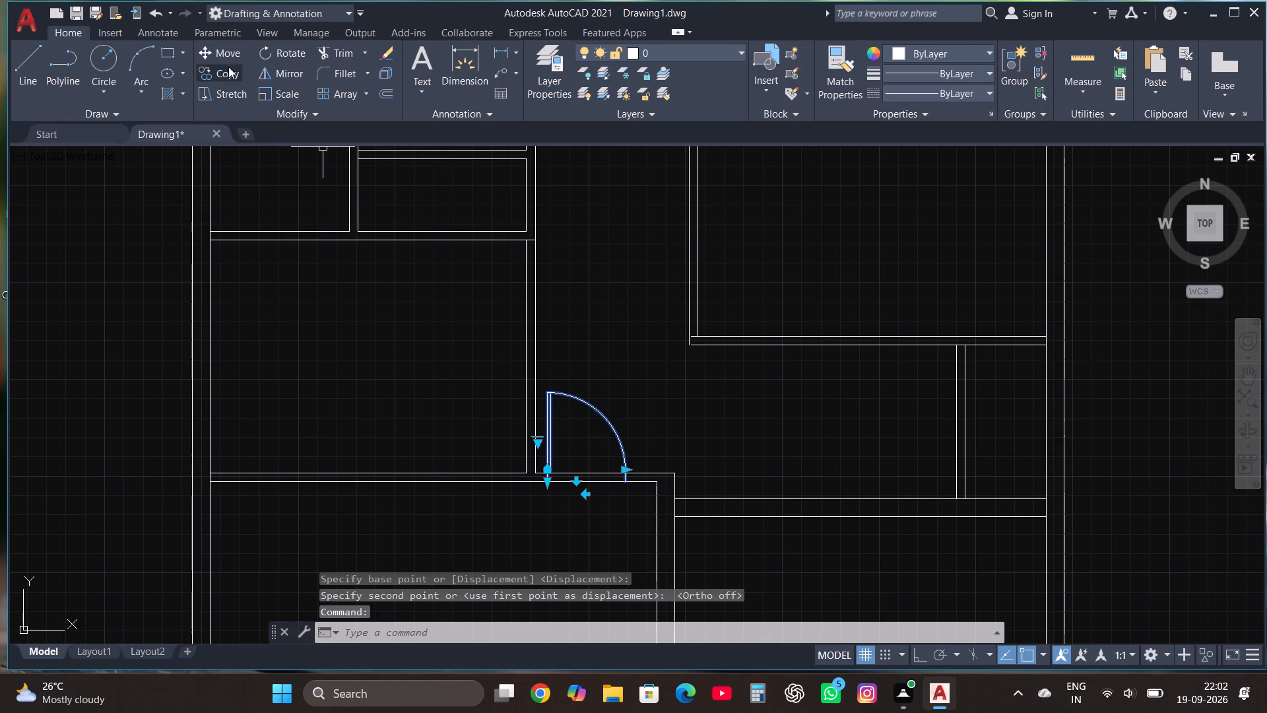
{"action": "left_click", "coordinate": [226, 79]}
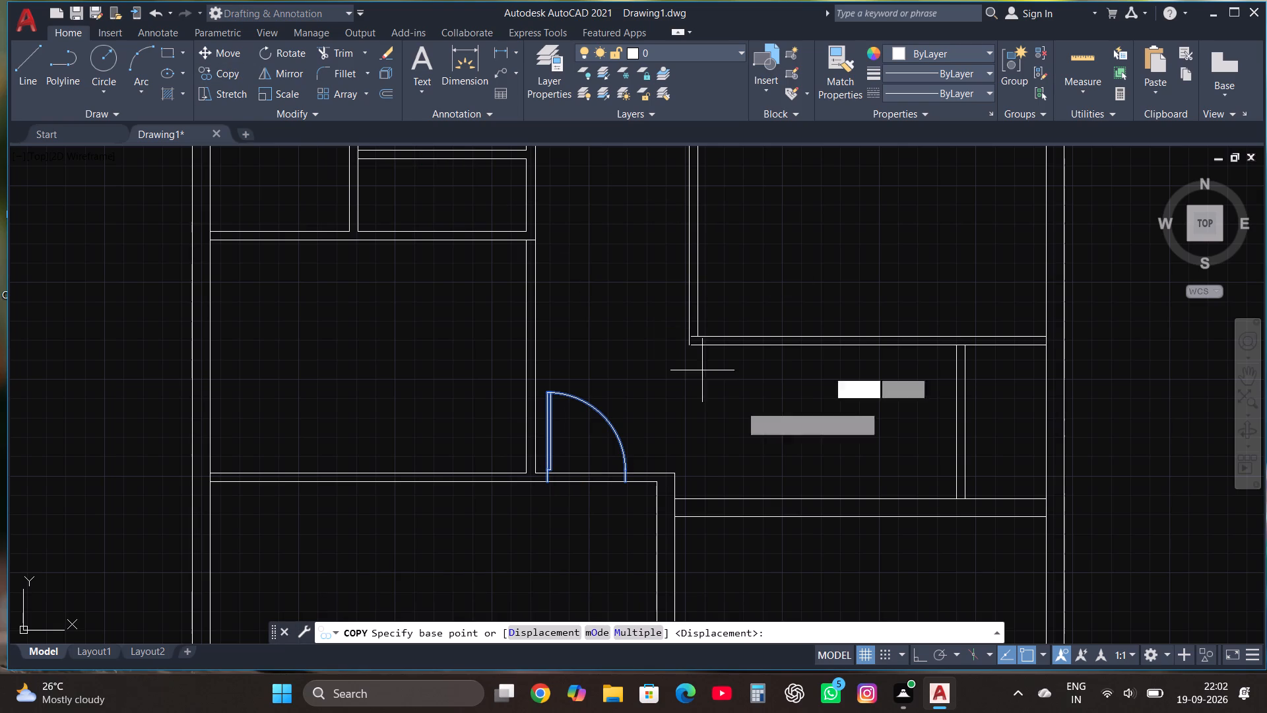
{"action": "left_click", "coordinate": [641, 634]}
{"action": "left_click", "coordinate": [548, 440]}
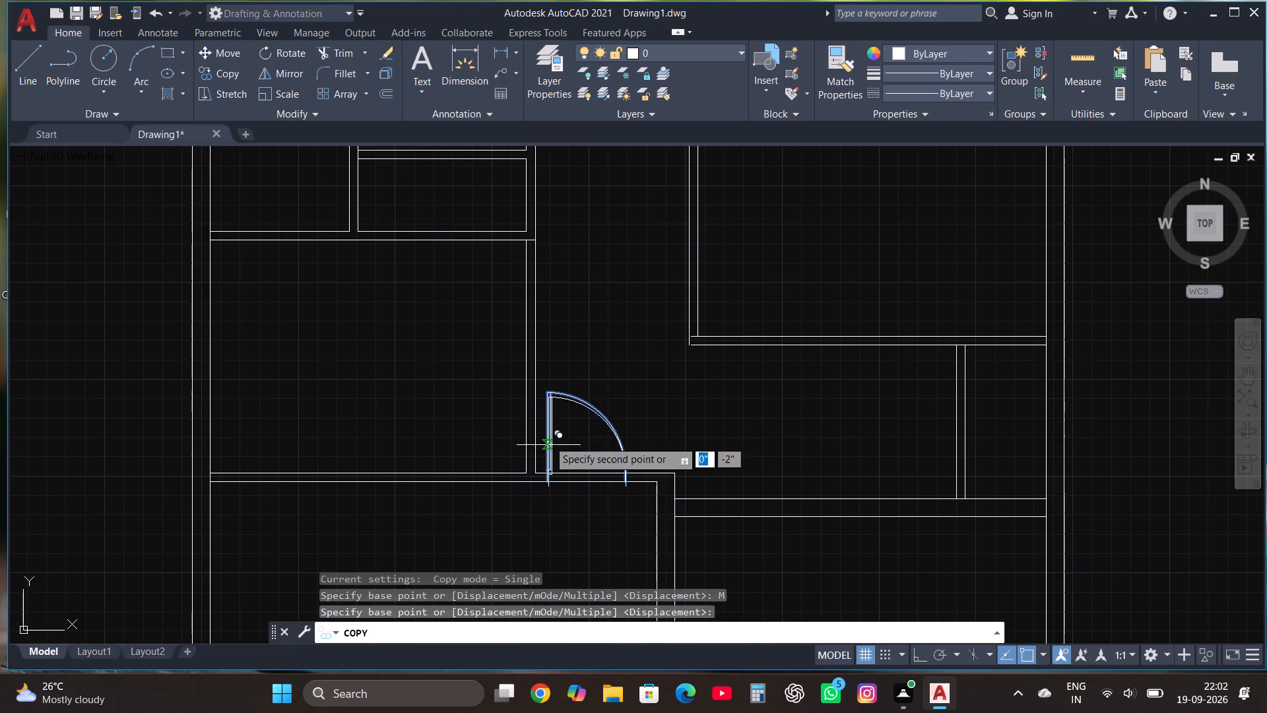
{"action": "scroll", "coordinate": [404, 438], "scroll_direction": "down", "scroll_amount": 2}
{"action": "left_click", "coordinate": [804, 377]}
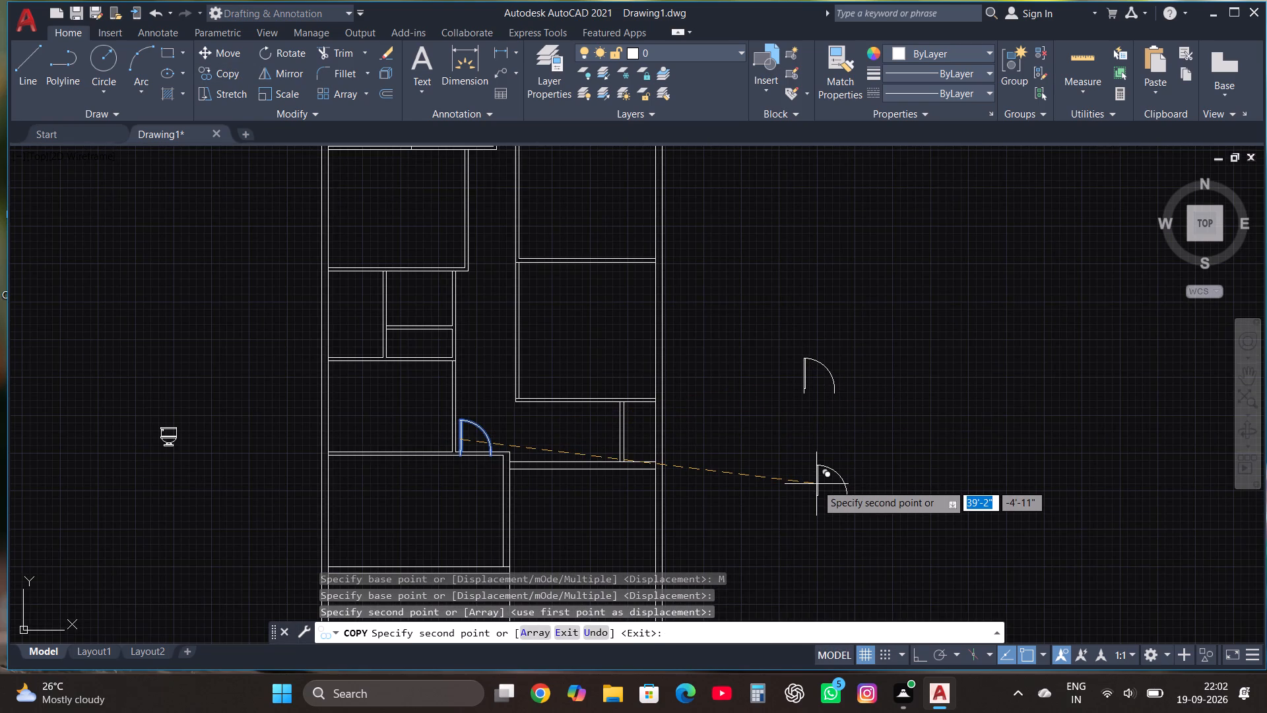
{"action": "left_click", "coordinate": [816, 484]}
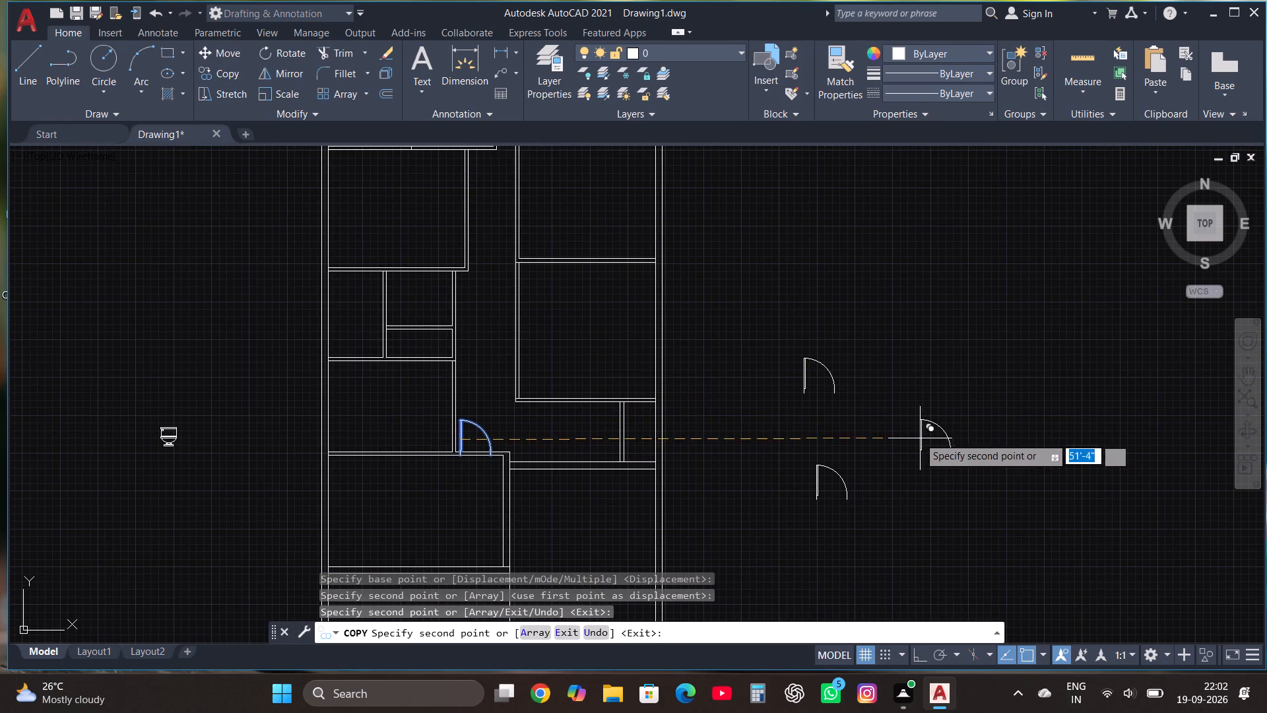
{"action": "left_click", "coordinate": [919, 437]}
{"action": "key", "text": "Escape"}
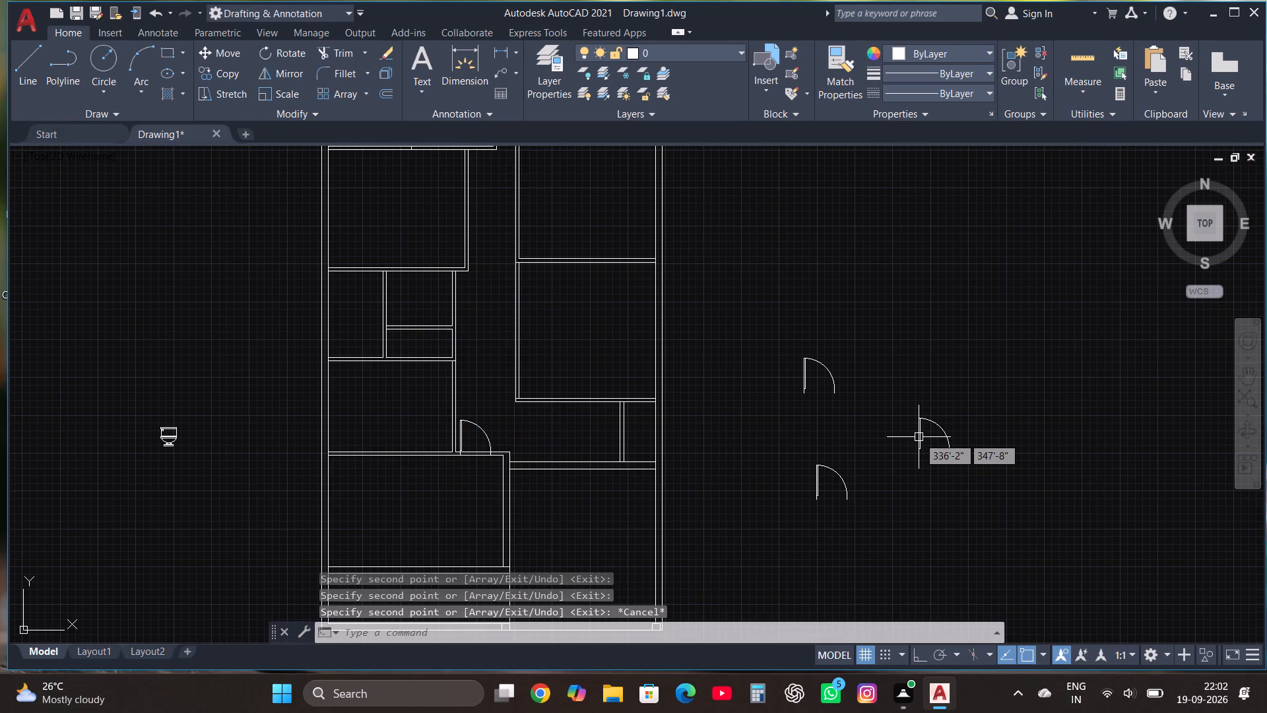
Rotate the uppermost door copy right of the plan 90° counterclockwise with ortho on.
{"action": "scroll", "coordinate": [888, 440], "scroll_direction": "down", "scroll_amount": 2}
{"action": "scroll", "coordinate": [960, 436], "scroll_direction": "up", "scroll_amount": 1}
{"action": "scroll", "coordinate": [828, 377], "scroll_direction": "up", "scroll_amount": 2}
{"action": "left_click", "coordinate": [729, 487]}
{"action": "left_click", "coordinate": [808, 386]}
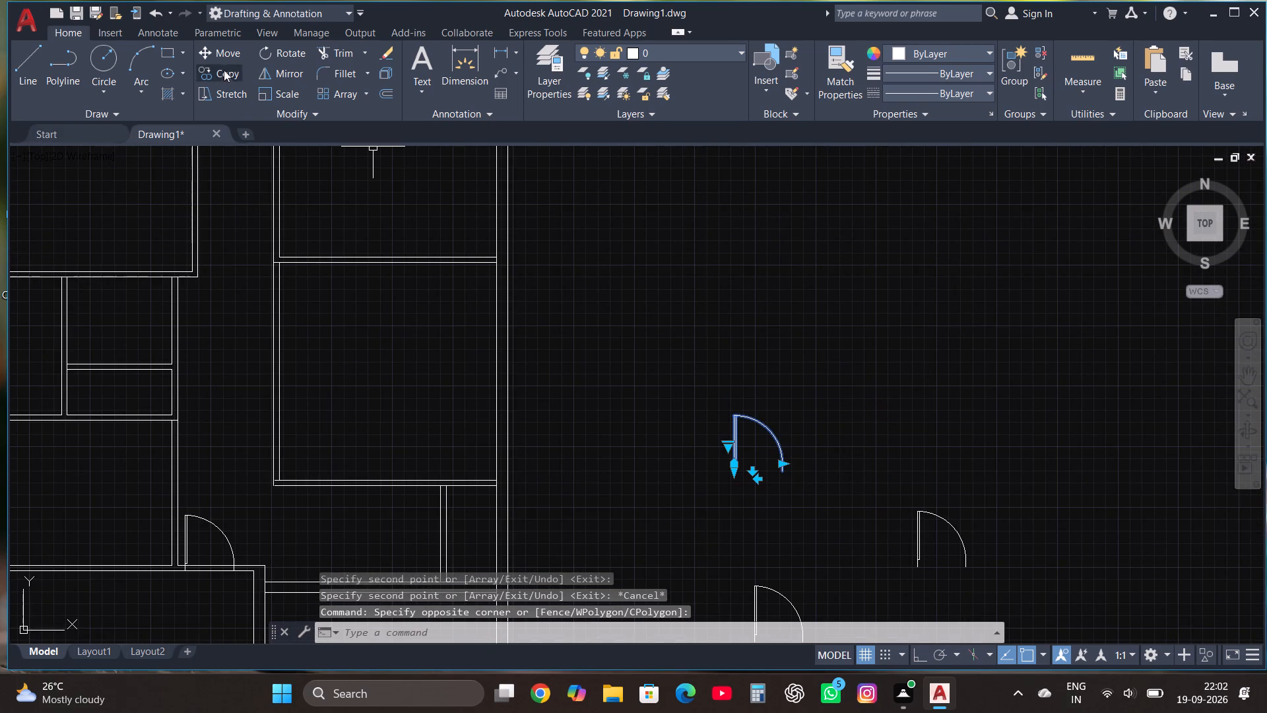
{"action": "left_click", "coordinate": [275, 51]}
{"action": "left_click", "coordinate": [721, 456]}
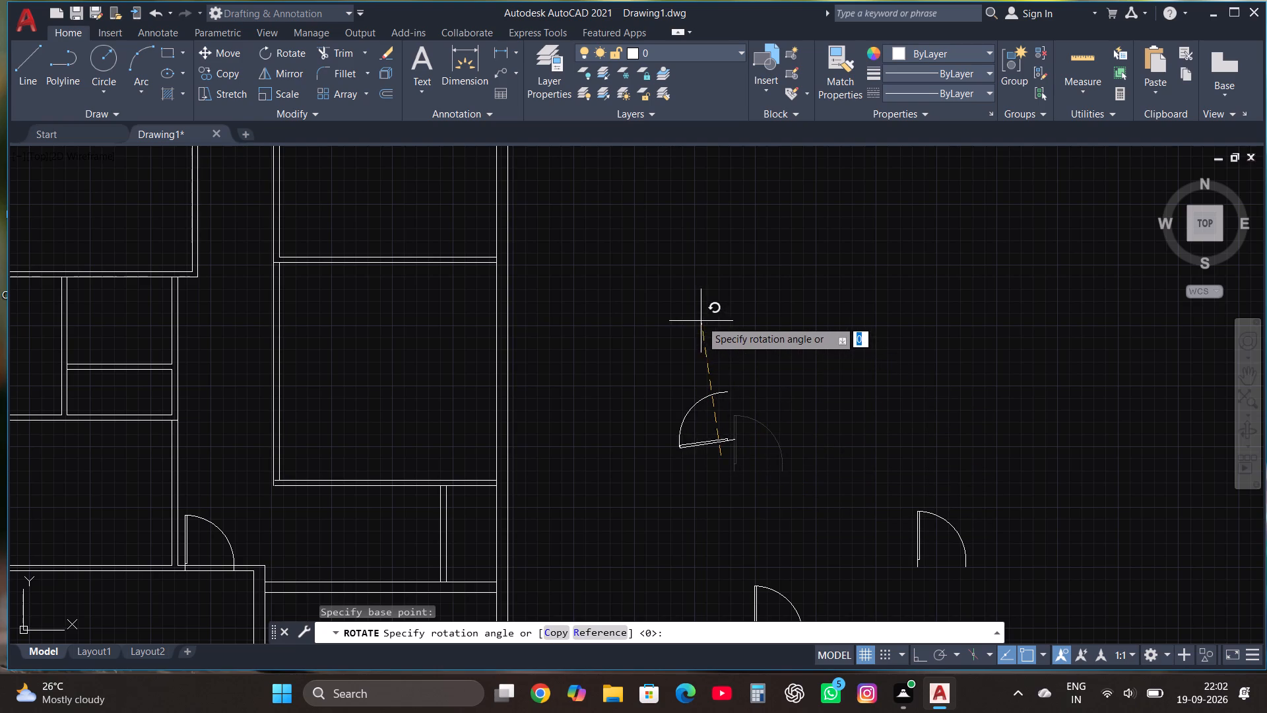
{"action": "key", "text": "F8"}
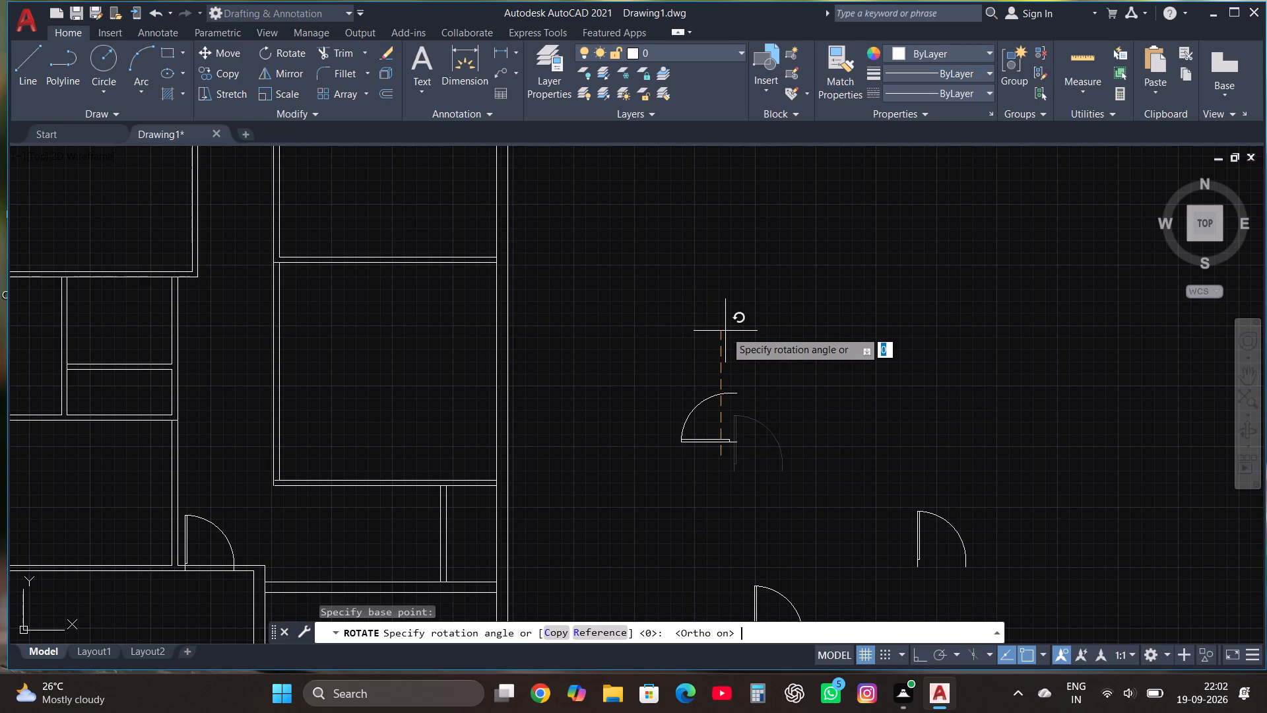
{"action": "left_click", "coordinate": [725, 331]}
Mirror the rotated door across a horizontal line above it, keeping the source object.
{"action": "scroll", "coordinate": [758, 353], "scroll_direction": "down", "scroll_amount": 1}
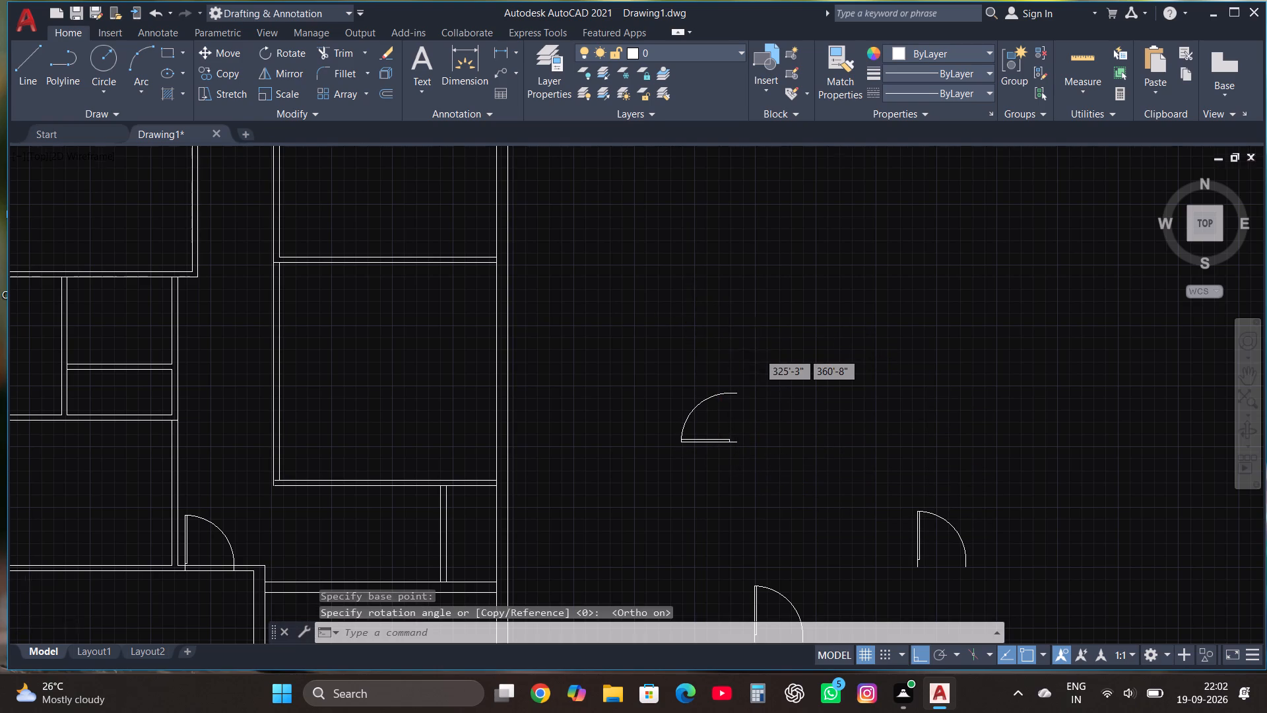
{"action": "scroll", "coordinate": [704, 412], "scroll_direction": "up", "scroll_amount": 2}
{"action": "left_click", "coordinate": [704, 412]}
{"action": "left_click", "coordinate": [832, 275]}
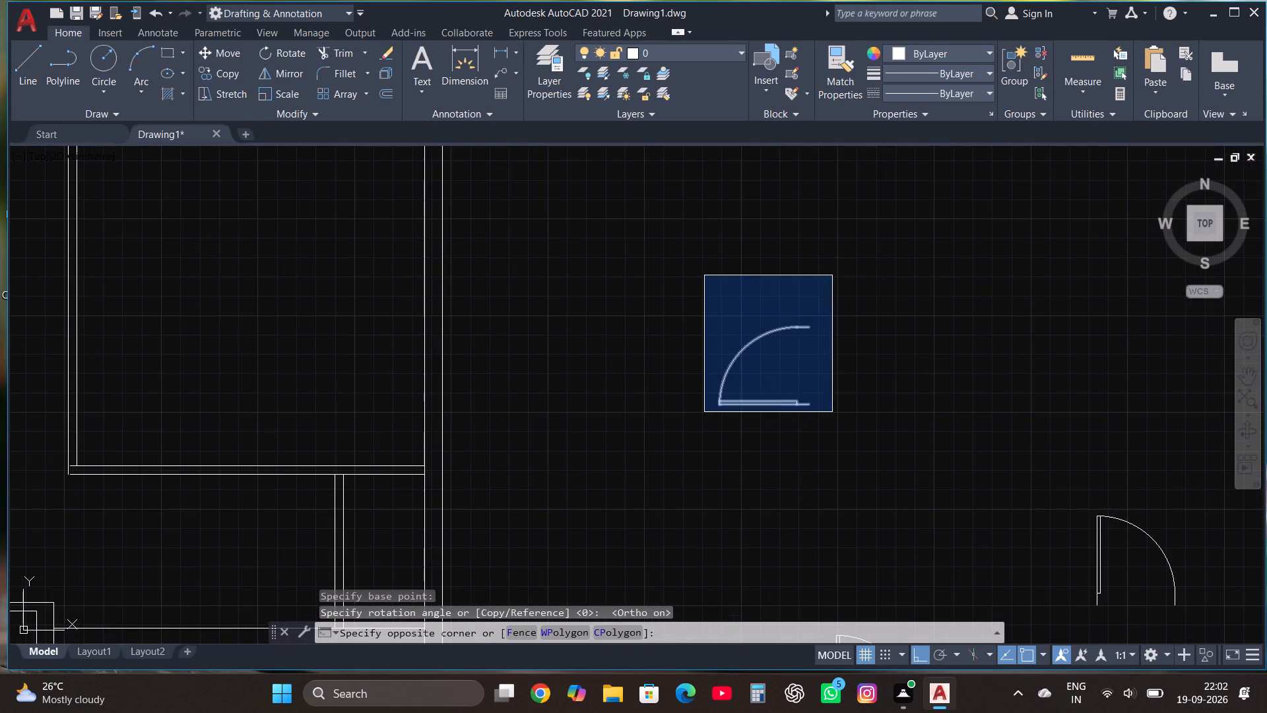
{"action": "left_click", "coordinate": [292, 71]}
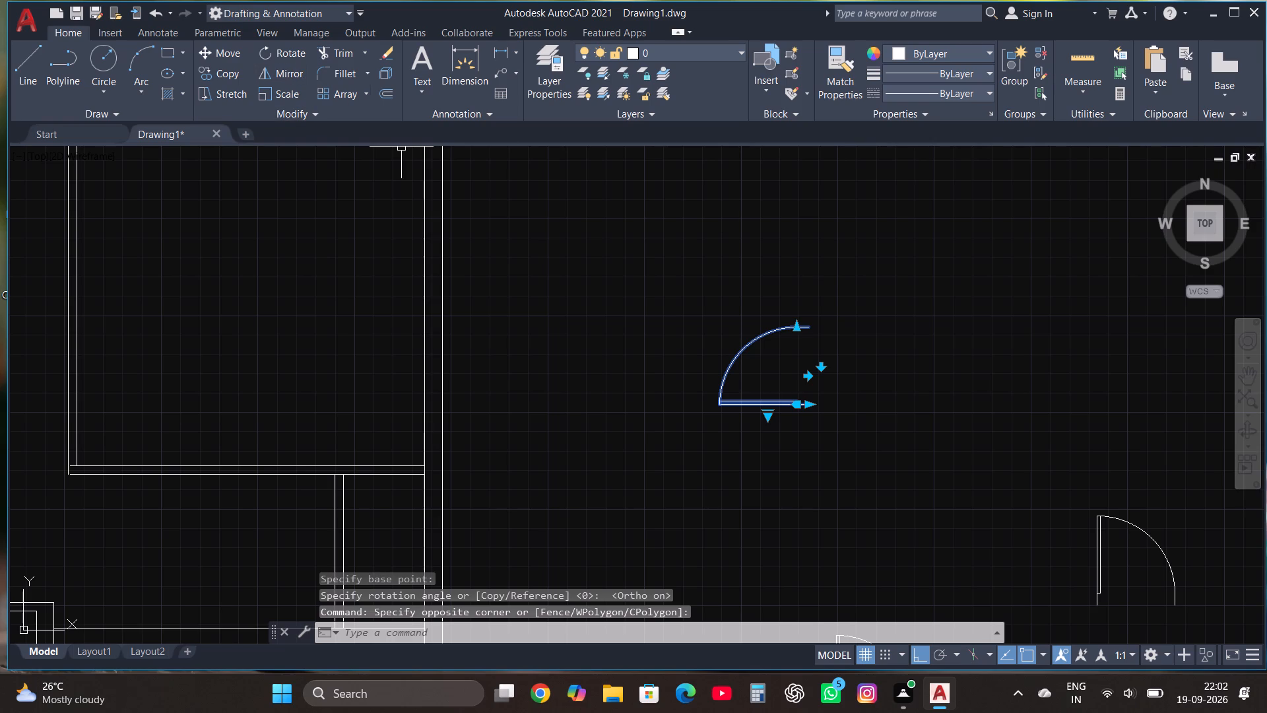
{"action": "left_click", "coordinate": [798, 289]}
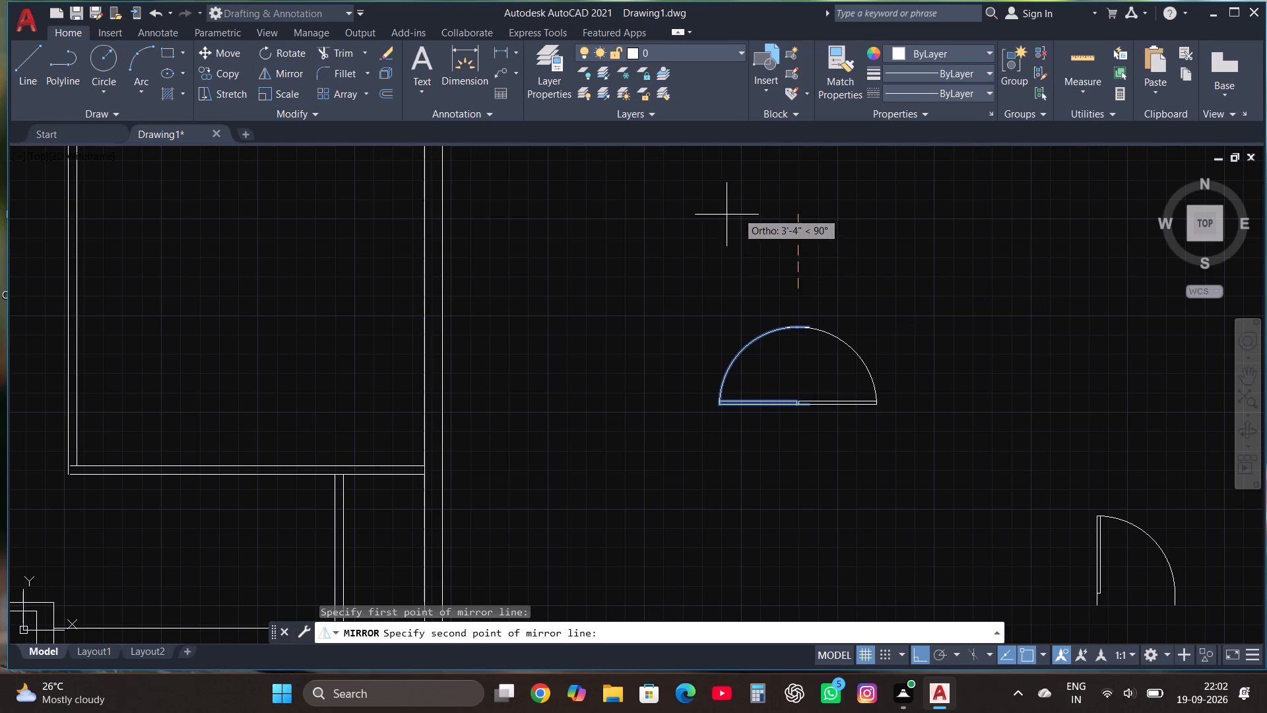
{"action": "left_click", "coordinate": [668, 326]}
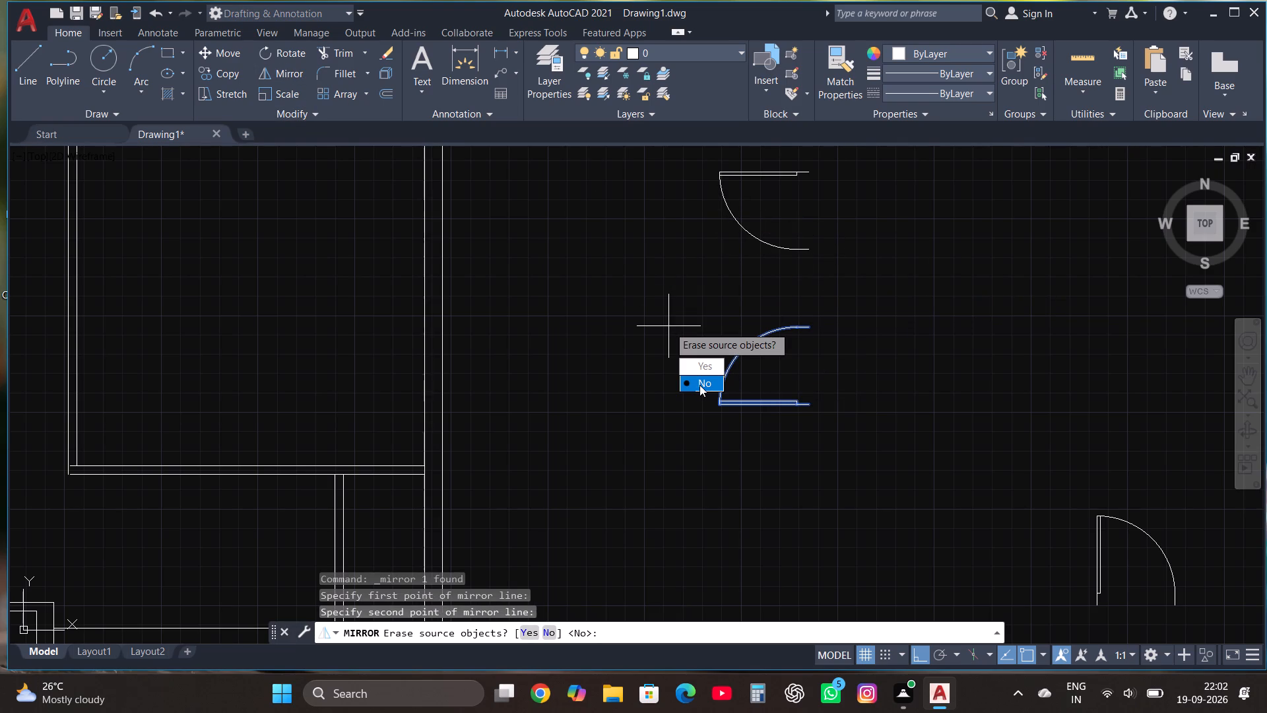
{"action": "left_click", "coordinate": [699, 385]}
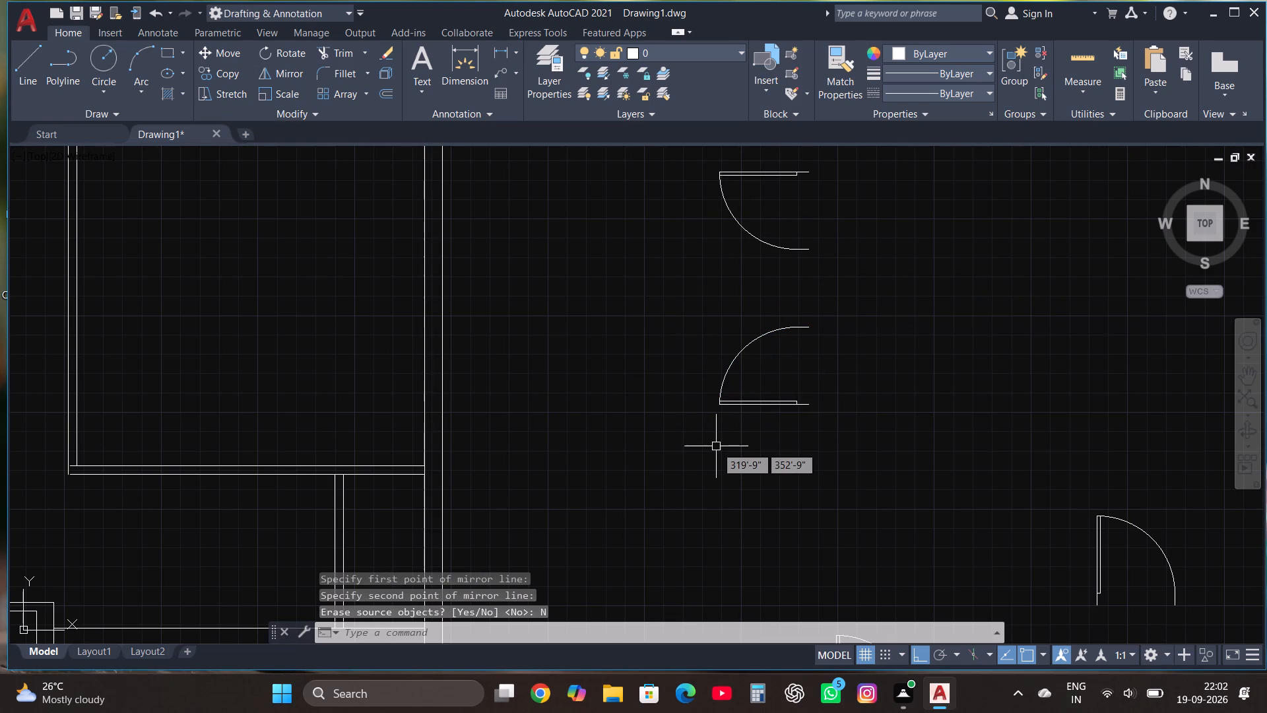
Move the mirrored door, with ortho off, by its hinge-side endpoint onto the lower-left room's right wall, just below the top corner.
{"action": "scroll", "coordinate": [717, 447], "scroll_direction": "down", "scroll_amount": 3}
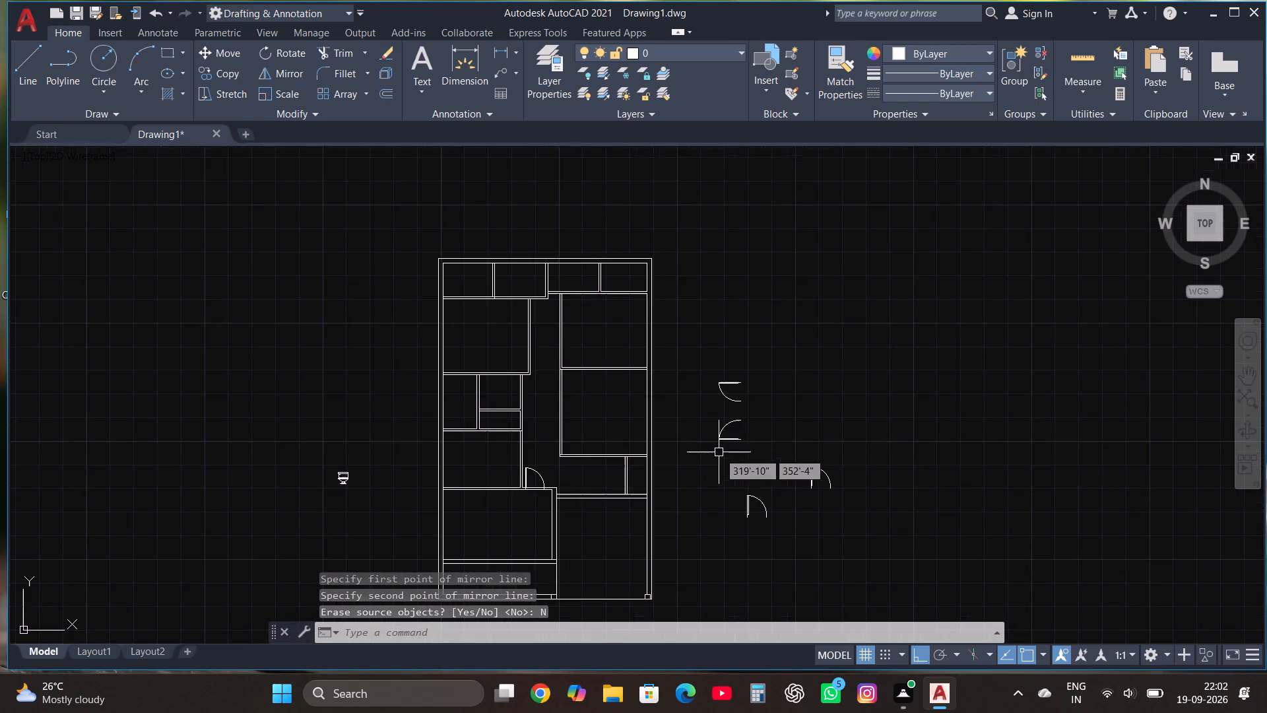
{"action": "scroll", "coordinate": [736, 421], "scroll_direction": "up", "scroll_amount": 1}
{"action": "left_click", "coordinate": [701, 401]}
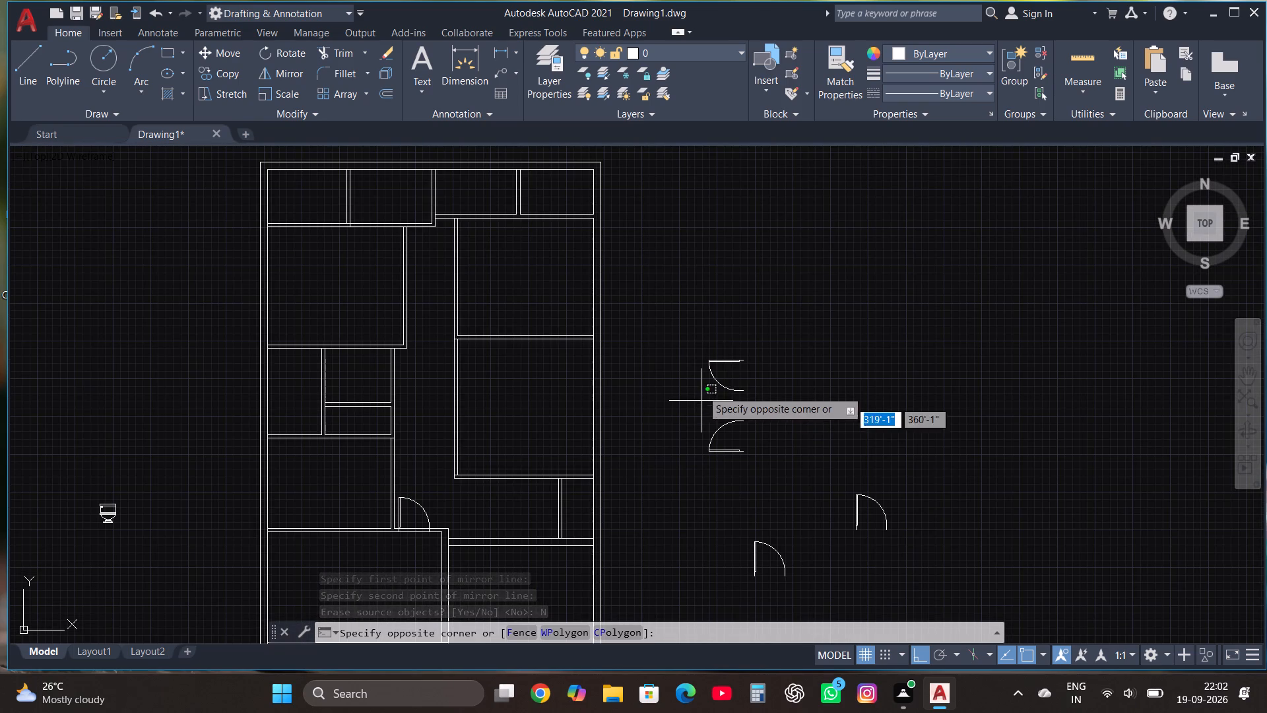
{"action": "left_click", "coordinate": [787, 334]}
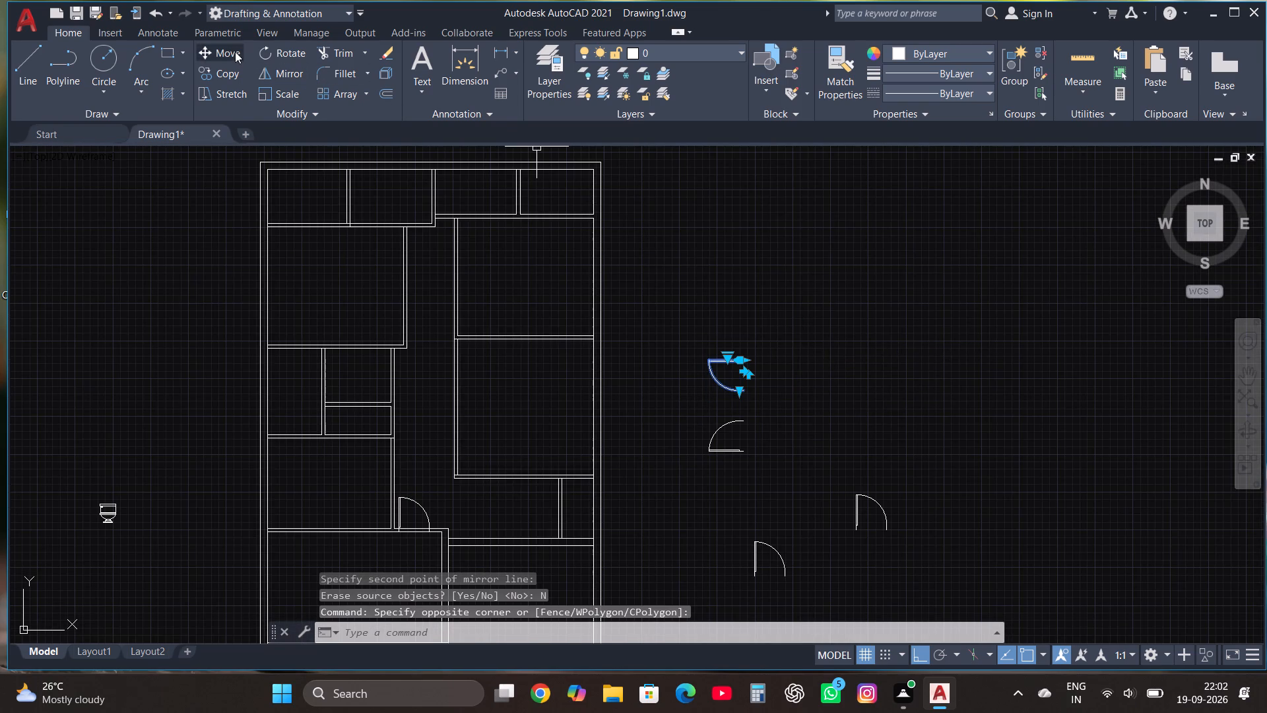
{"action": "left_click", "coordinate": [235, 51]}
{"action": "scroll", "coordinate": [756, 390], "scroll_direction": "up", "scroll_amount": 2}
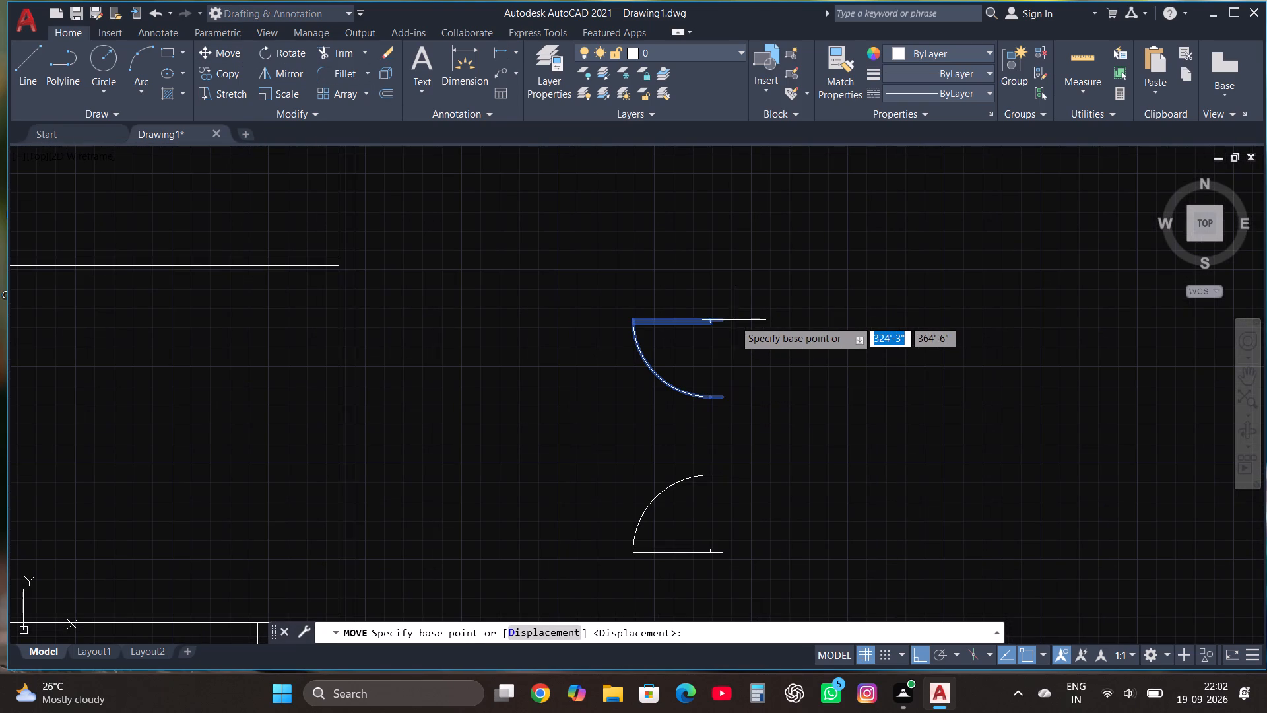
{"action": "left_click", "coordinate": [721, 320]}
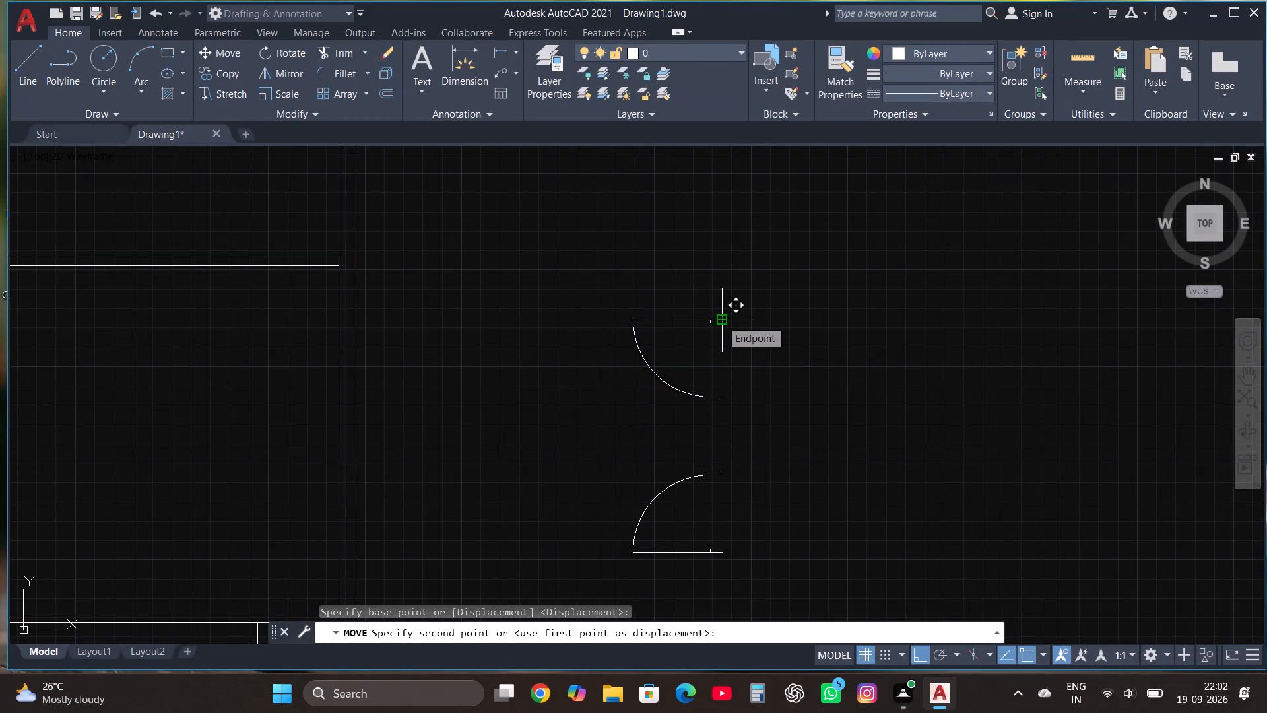
{"action": "scroll", "coordinate": [763, 267], "scroll_direction": "down", "scroll_amount": 1}
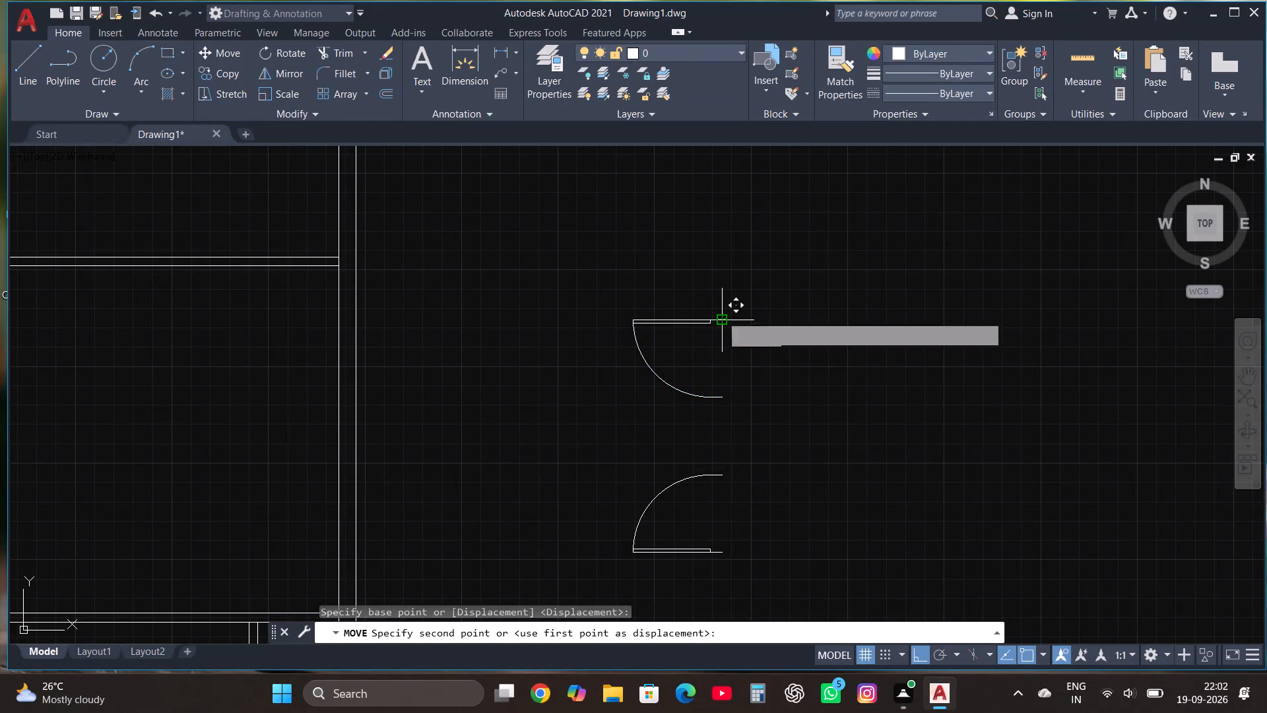
{"action": "scroll", "coordinate": [763, 267], "scroll_direction": "down", "scroll_amount": 1}
{"action": "key", "text": "F8"}
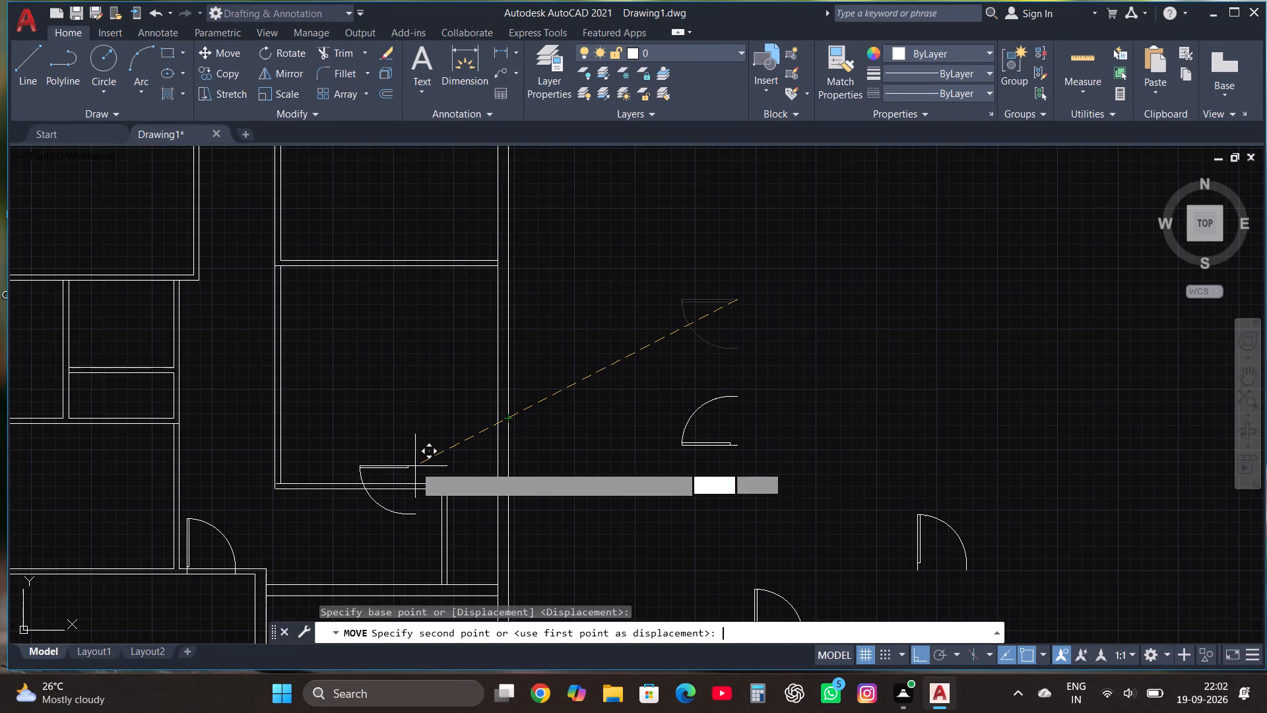
{"action": "scroll", "coordinate": [640, 201], "scroll_direction": "down", "scroll_amount": 2}
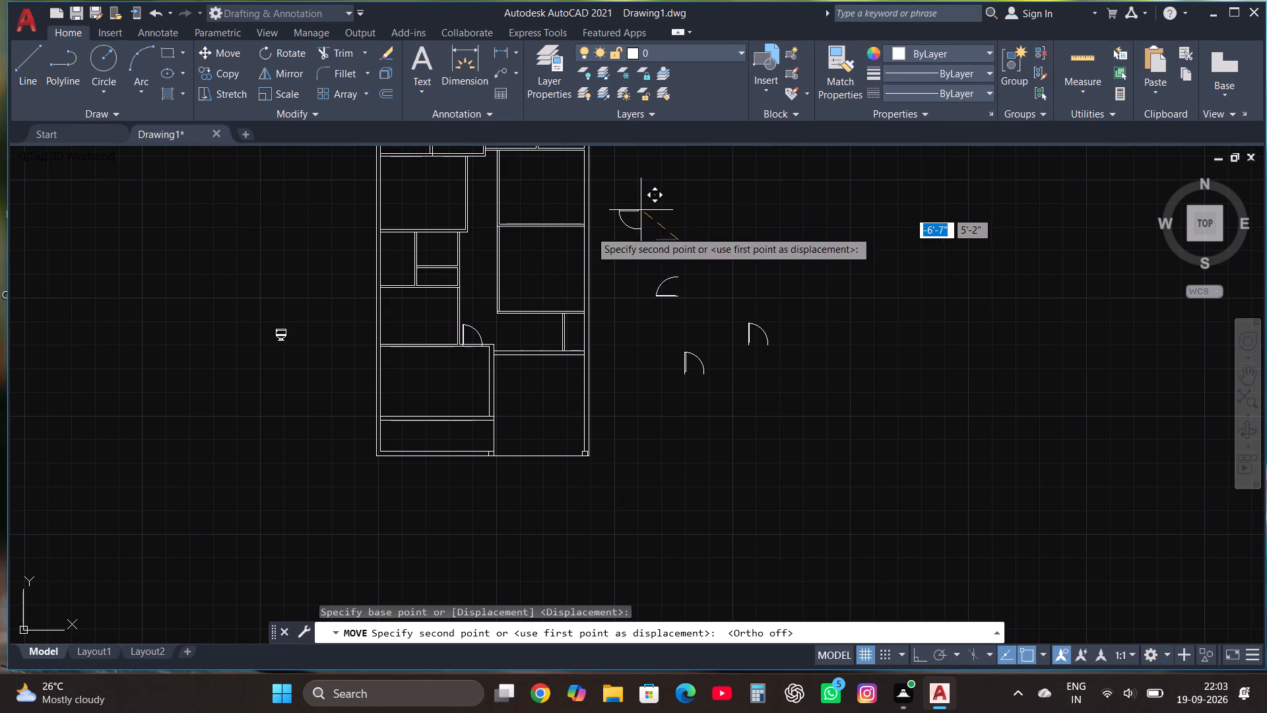
{"action": "scroll", "coordinate": [493, 359], "scroll_direction": "up", "scroll_amount": 3}
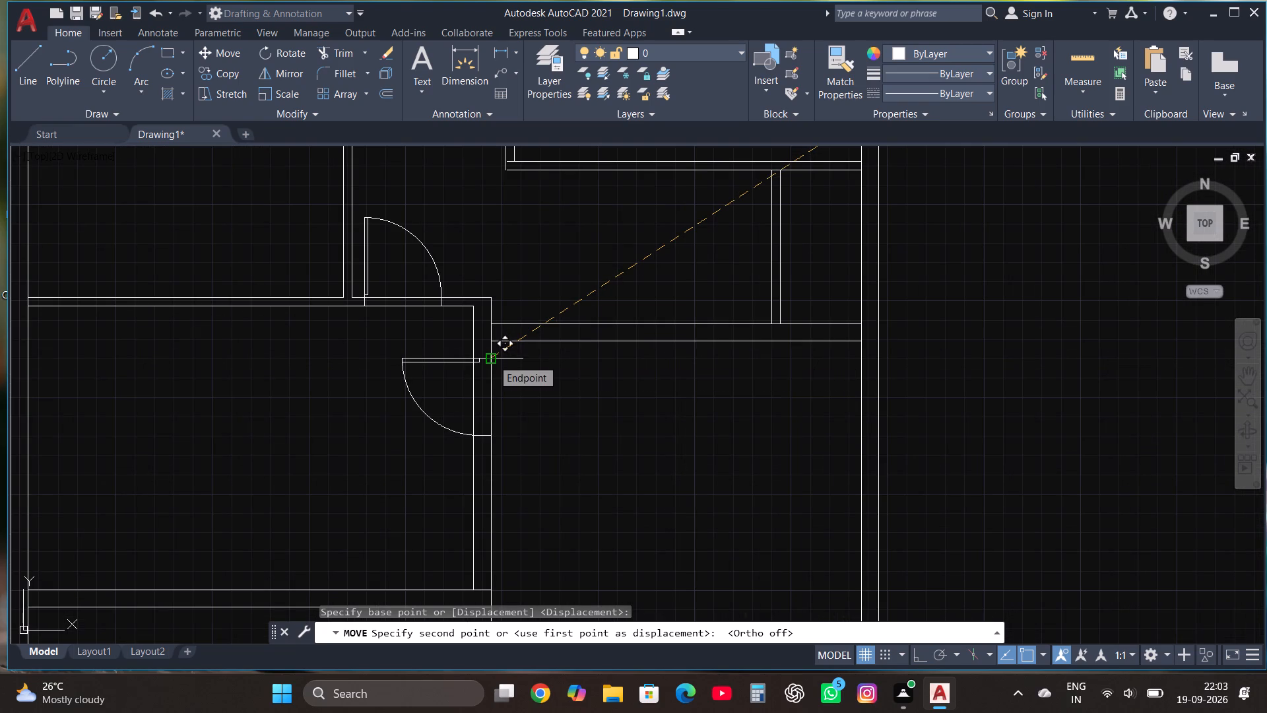
{"action": "left_click", "coordinate": [489, 364]}
{"action": "scroll", "coordinate": [364, 417], "scroll_direction": "down", "scroll_amount": 1}
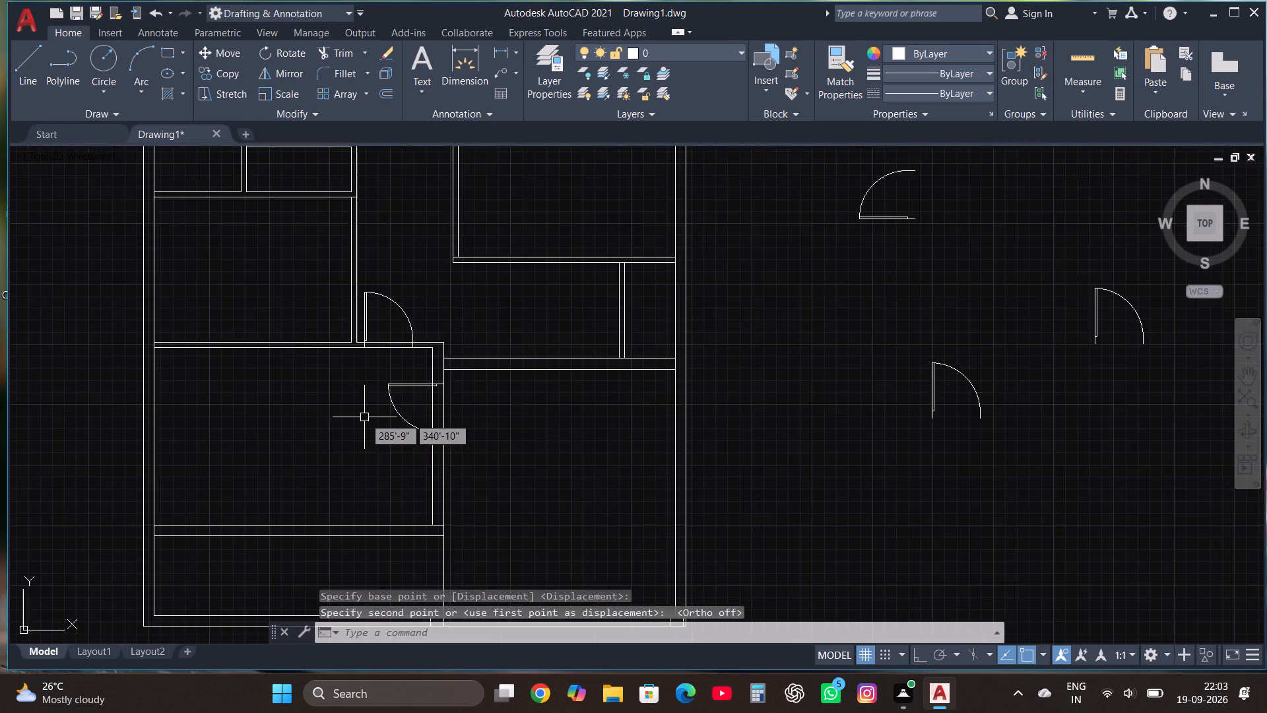
{"action": "scroll", "coordinate": [364, 417], "scroll_direction": "down", "scroll_amount": 1}
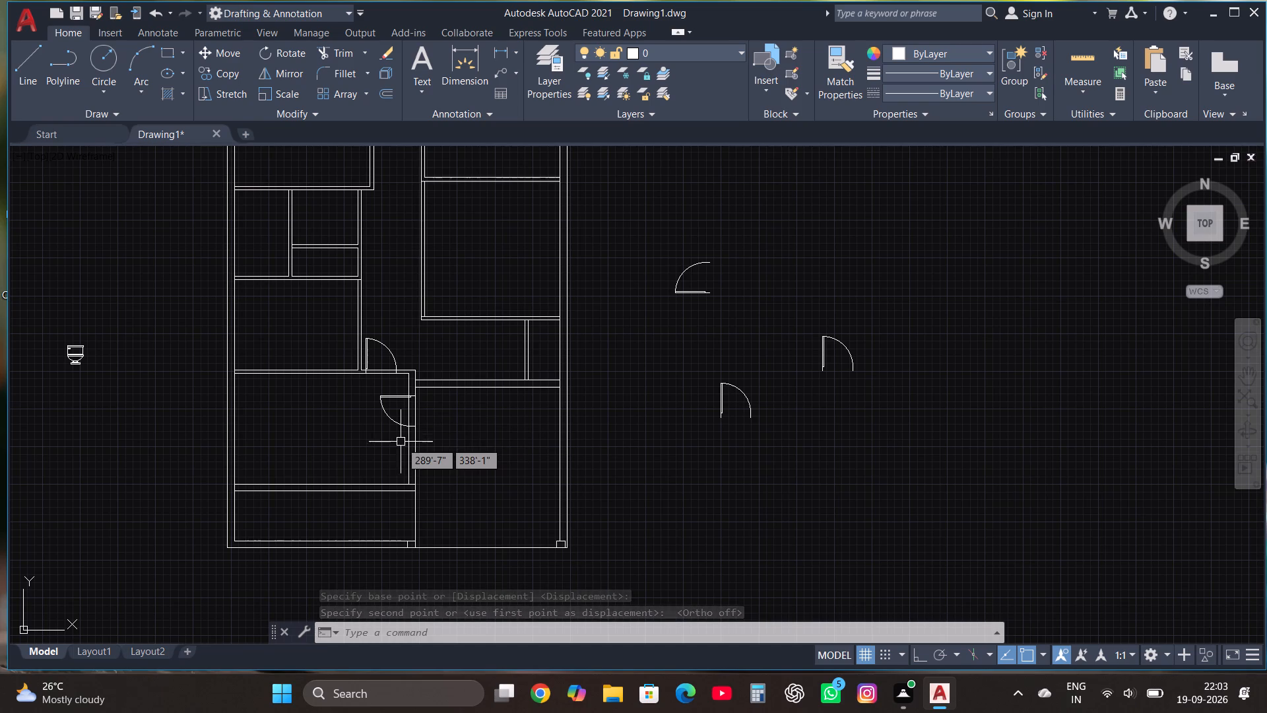
Copy the lower-left room's door by its hinge-side endpoint onto the right wall of the upper small stacked room, just below its top corner.
{"action": "left_click", "coordinate": [397, 424]}
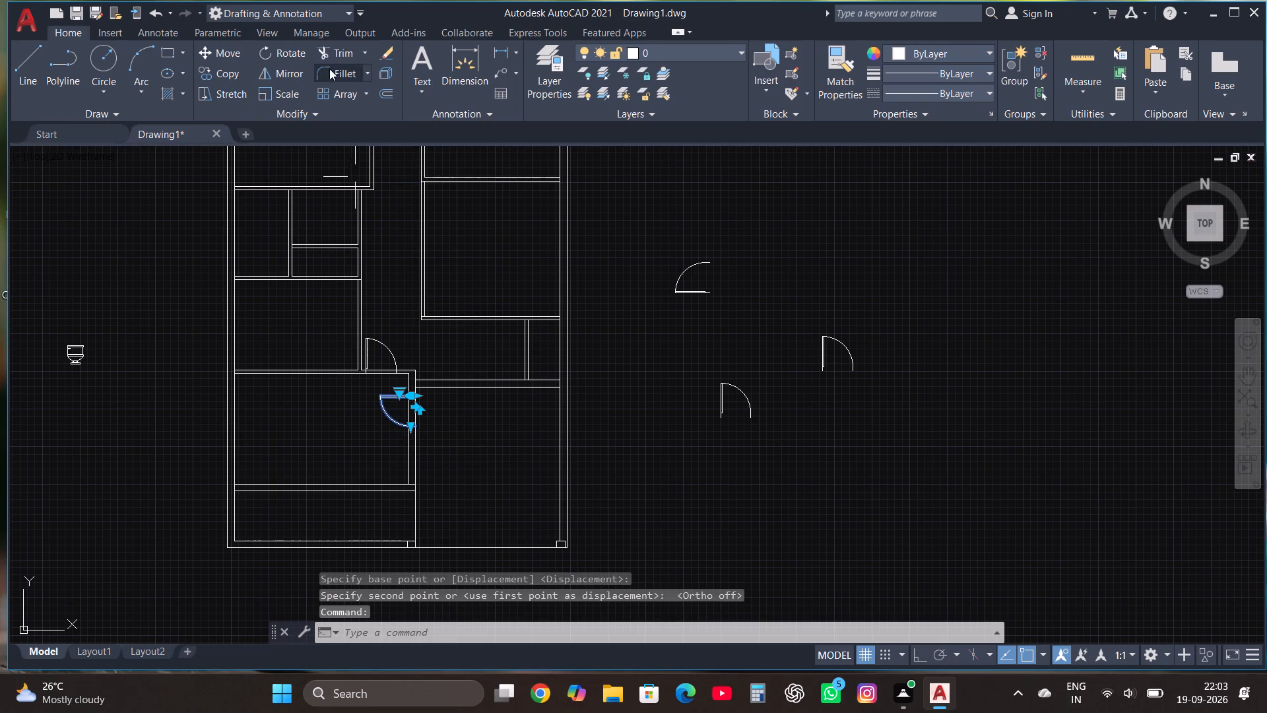
{"action": "left_click", "coordinate": [228, 79]}
{"action": "scroll", "coordinate": [385, 368], "scroll_direction": "up", "scroll_amount": 1}
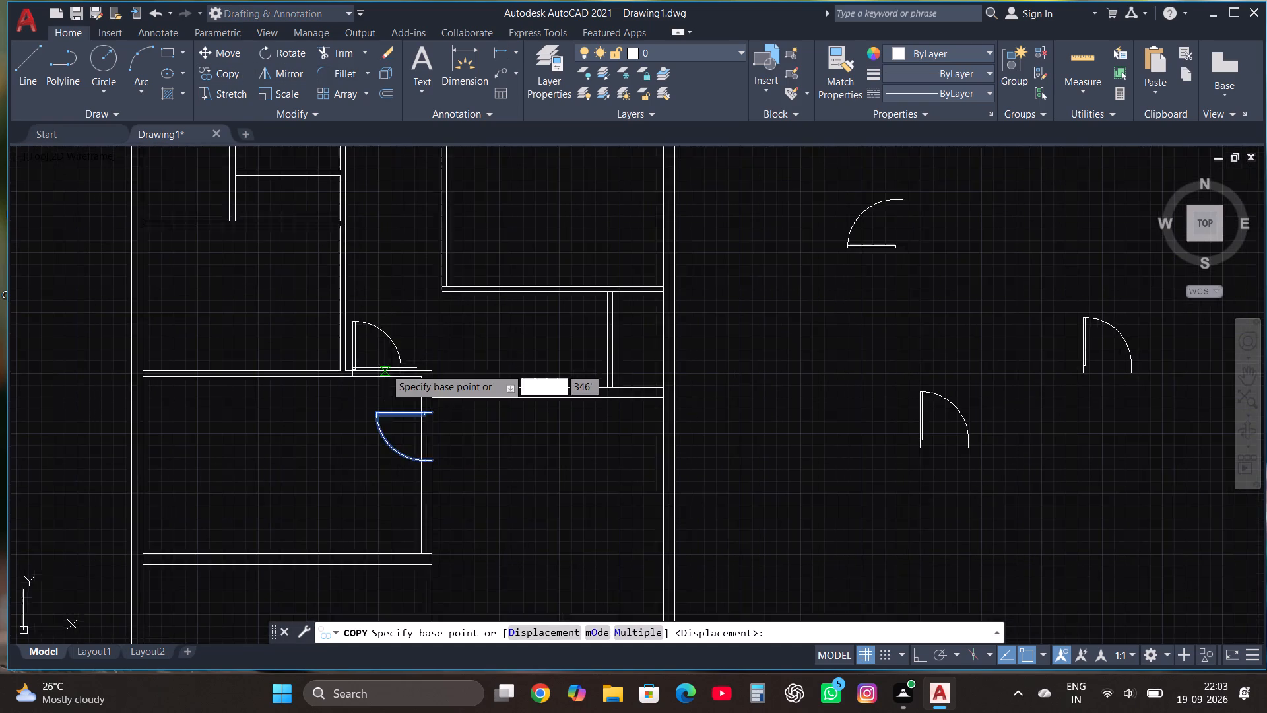
{"action": "scroll", "coordinate": [385, 368], "scroll_direction": "up", "scroll_amount": 1}
{"action": "scroll", "coordinate": [453, 456], "scroll_direction": "up", "scroll_amount": 1}
{"action": "left_click", "coordinate": [459, 431]}
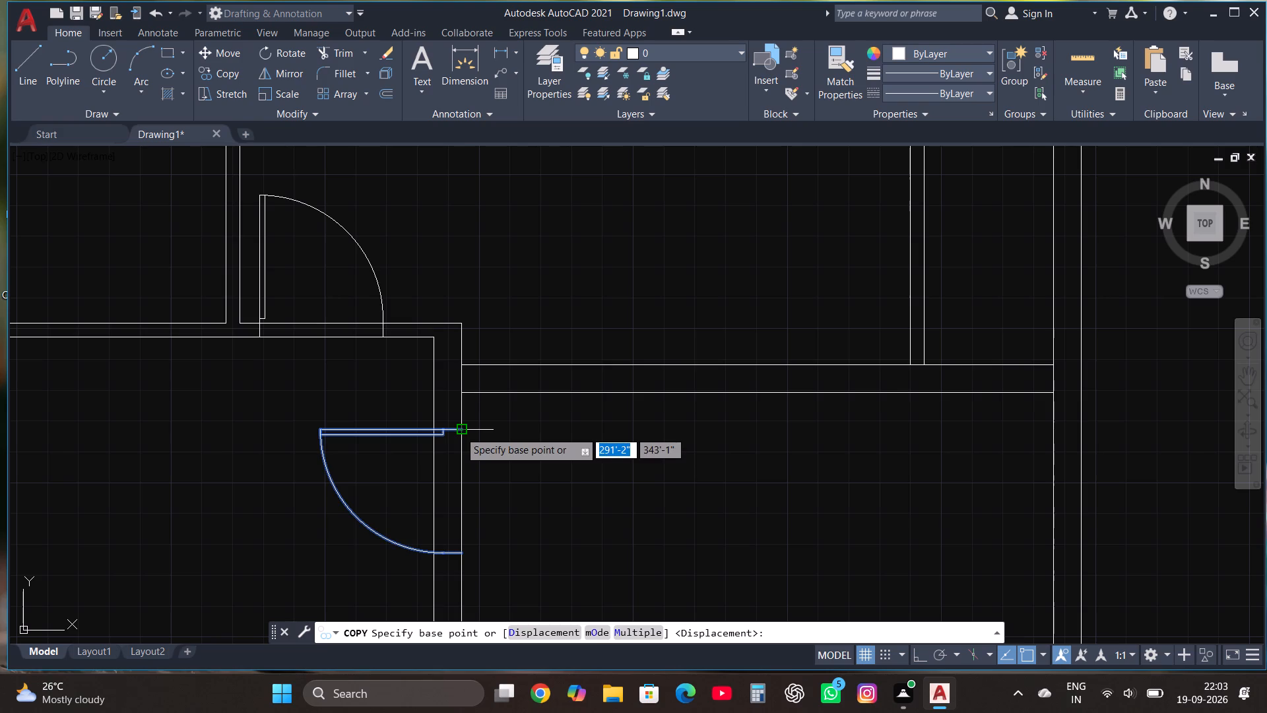
{"action": "scroll", "coordinate": [456, 448], "scroll_direction": "down", "scroll_amount": 5}
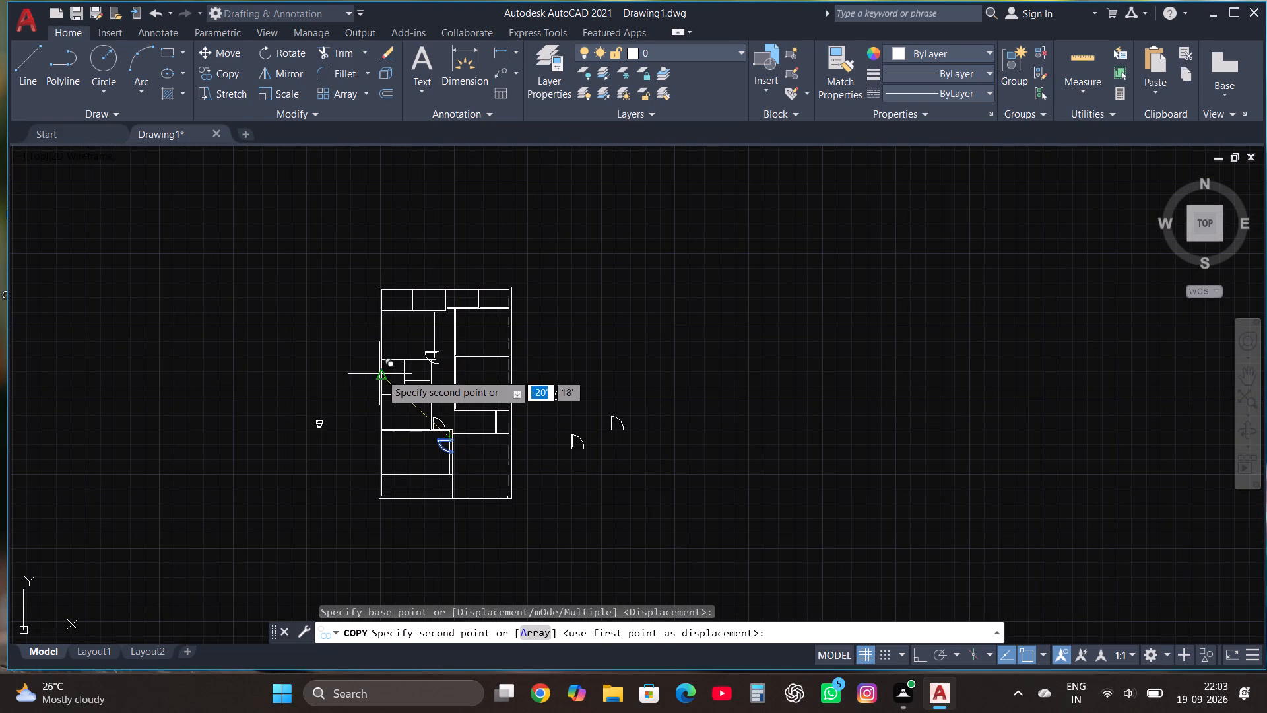
{"action": "scroll", "coordinate": [383, 373], "scroll_direction": "up", "scroll_amount": 2}
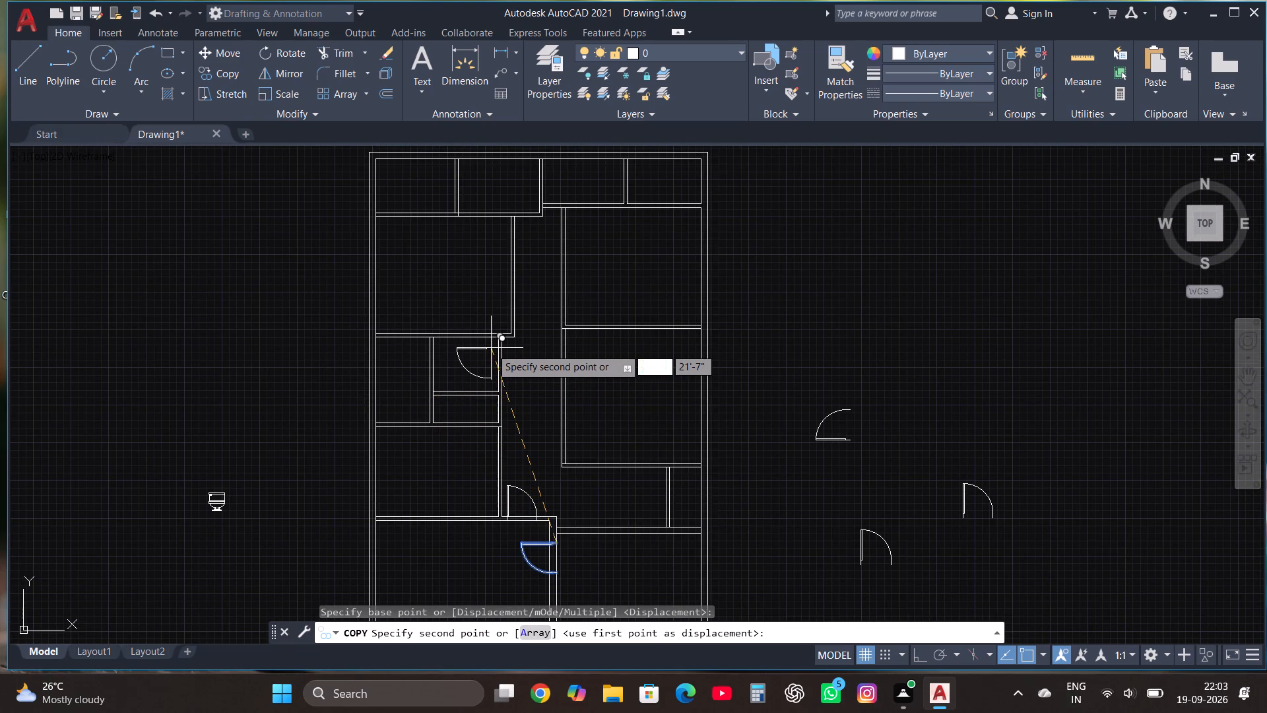
{"action": "scroll", "coordinate": [491, 348], "scroll_direction": "up", "scroll_amount": 3}
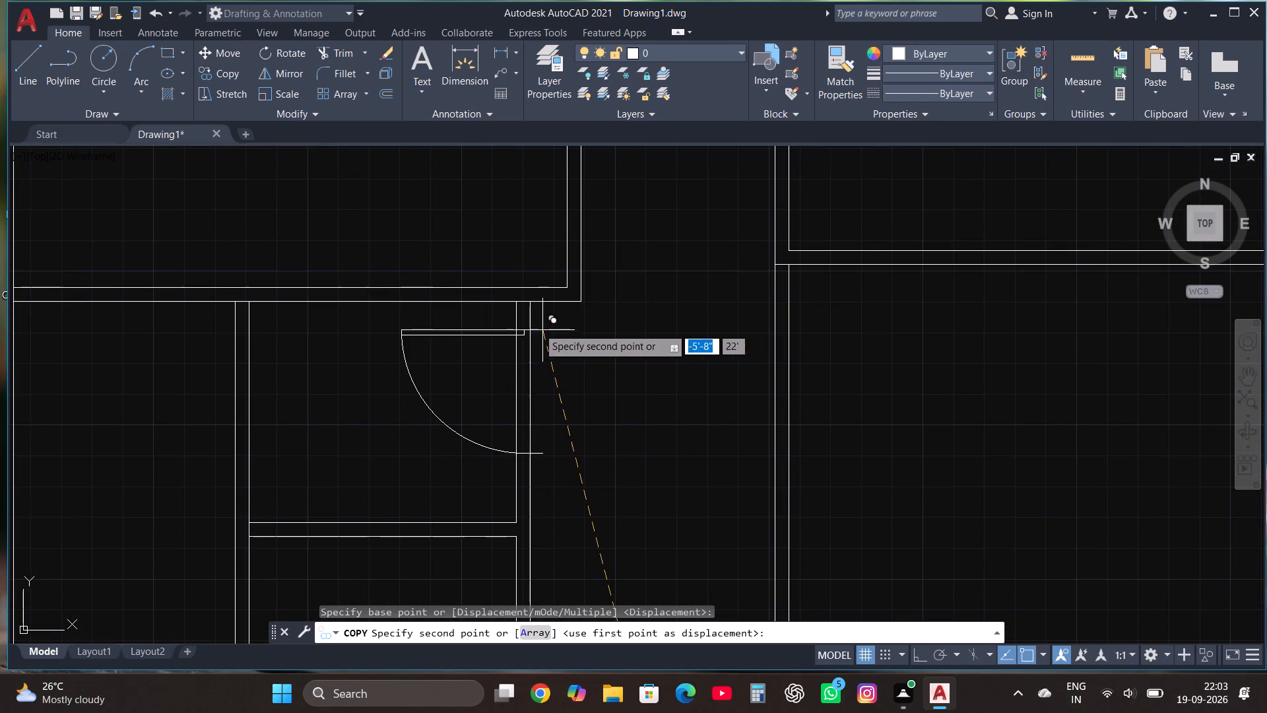
{"action": "left_click", "coordinate": [528, 328]}
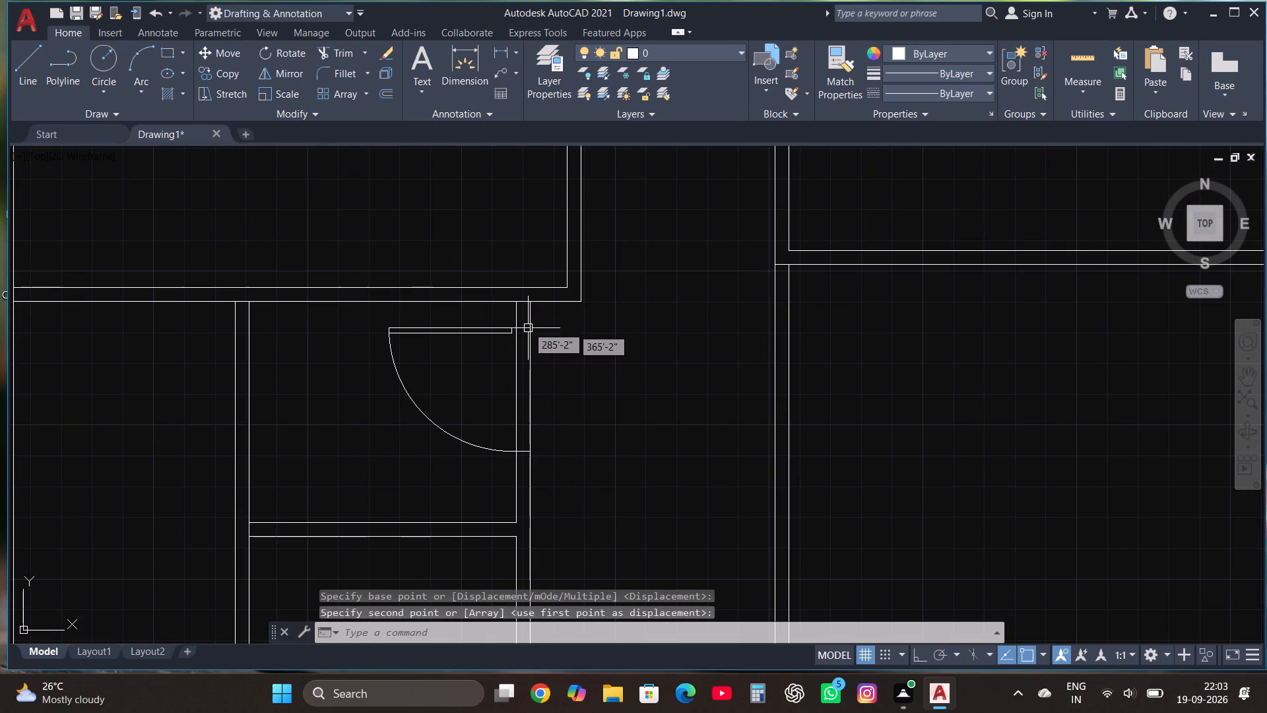
Move the rotated door outside the plan by its hinge-side endpoint onto the right wall of the room directly above the lower-left room.
{"action": "scroll", "coordinate": [500, 292], "scroll_direction": "down", "scroll_amount": 1}
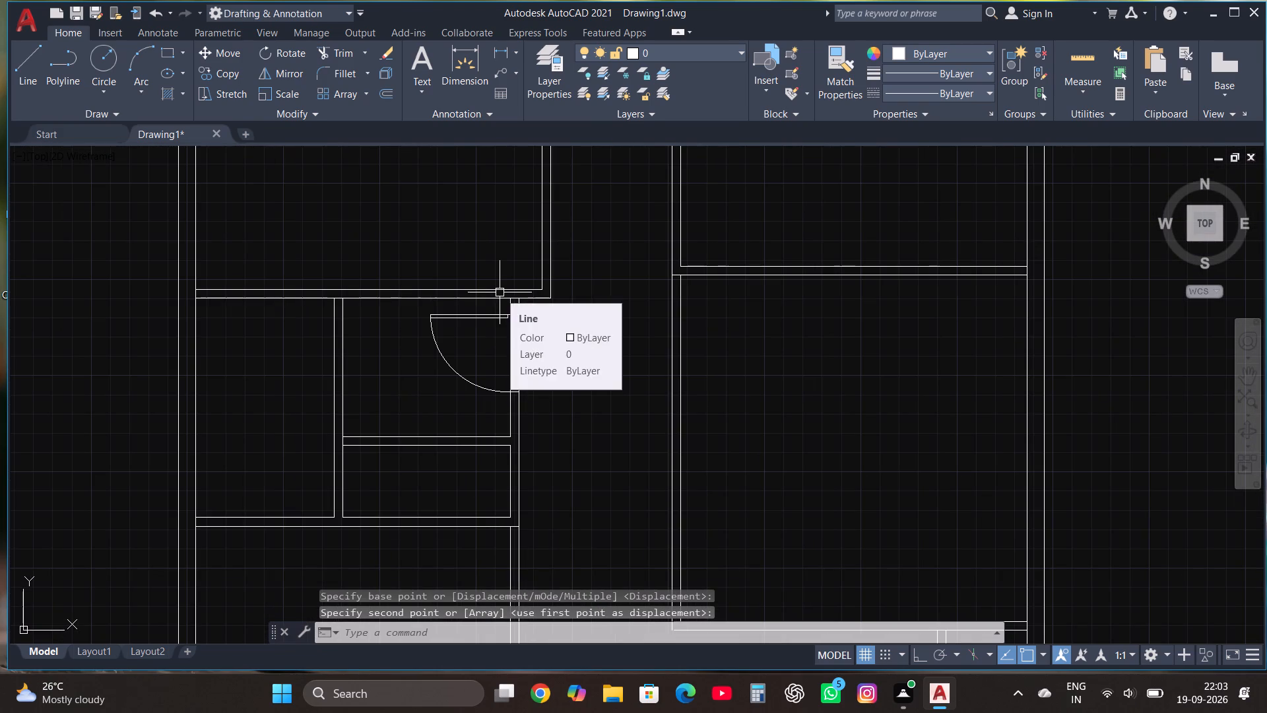
{"action": "scroll", "coordinate": [500, 292], "scroll_direction": "down", "scroll_amount": 2}
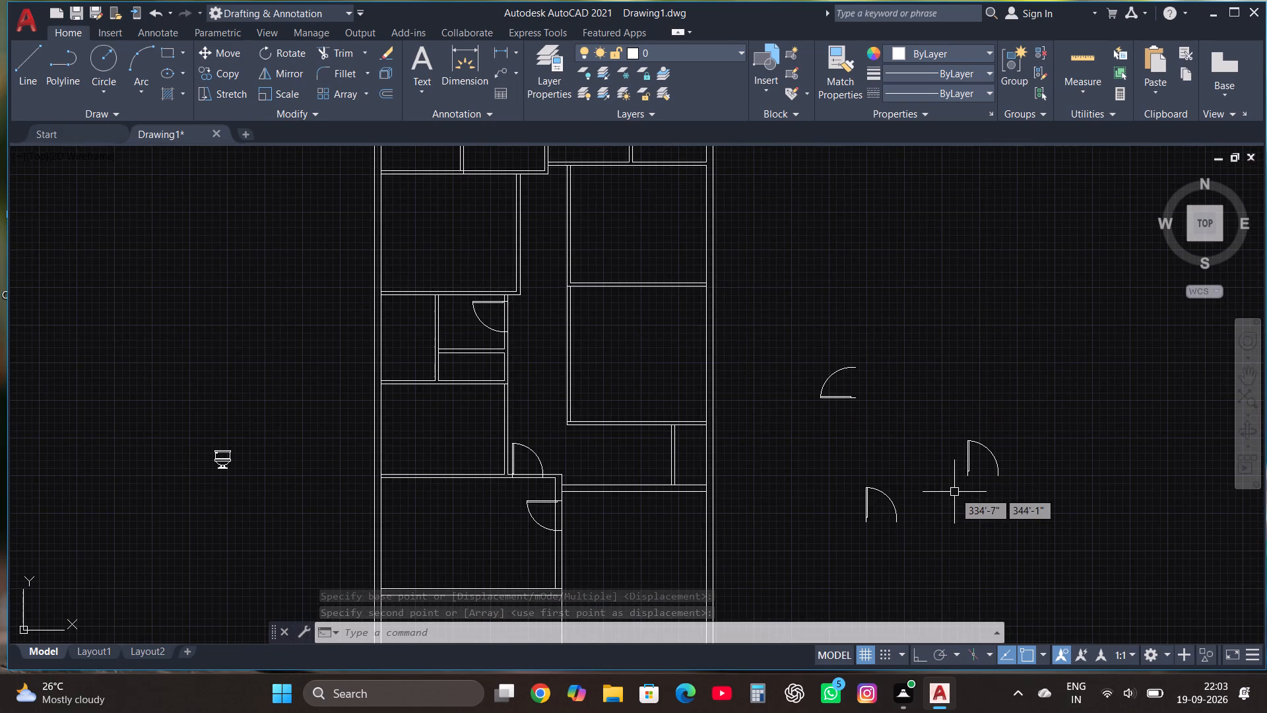
{"action": "left_click_drag", "start_coordinate": [894, 427], "coordinate": [892, 421]}
{"action": "left_click", "coordinate": [783, 317]}
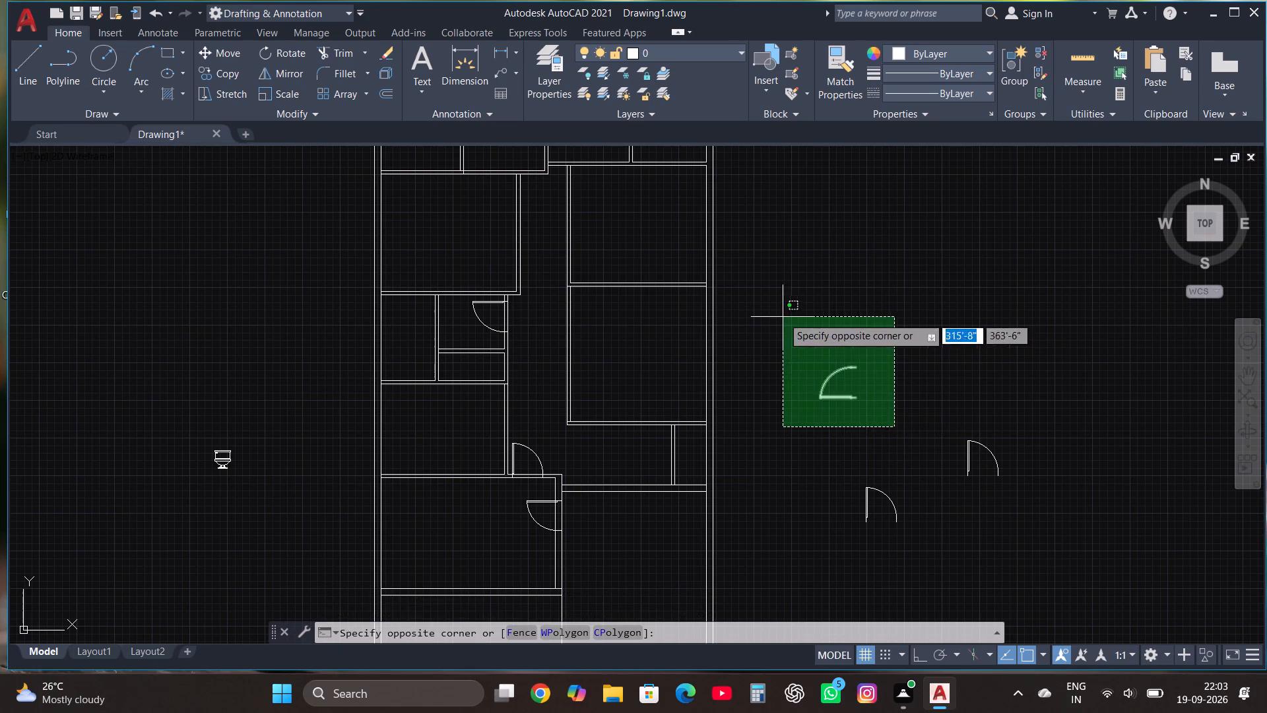
{"action": "left_click", "coordinate": [237, 48]}
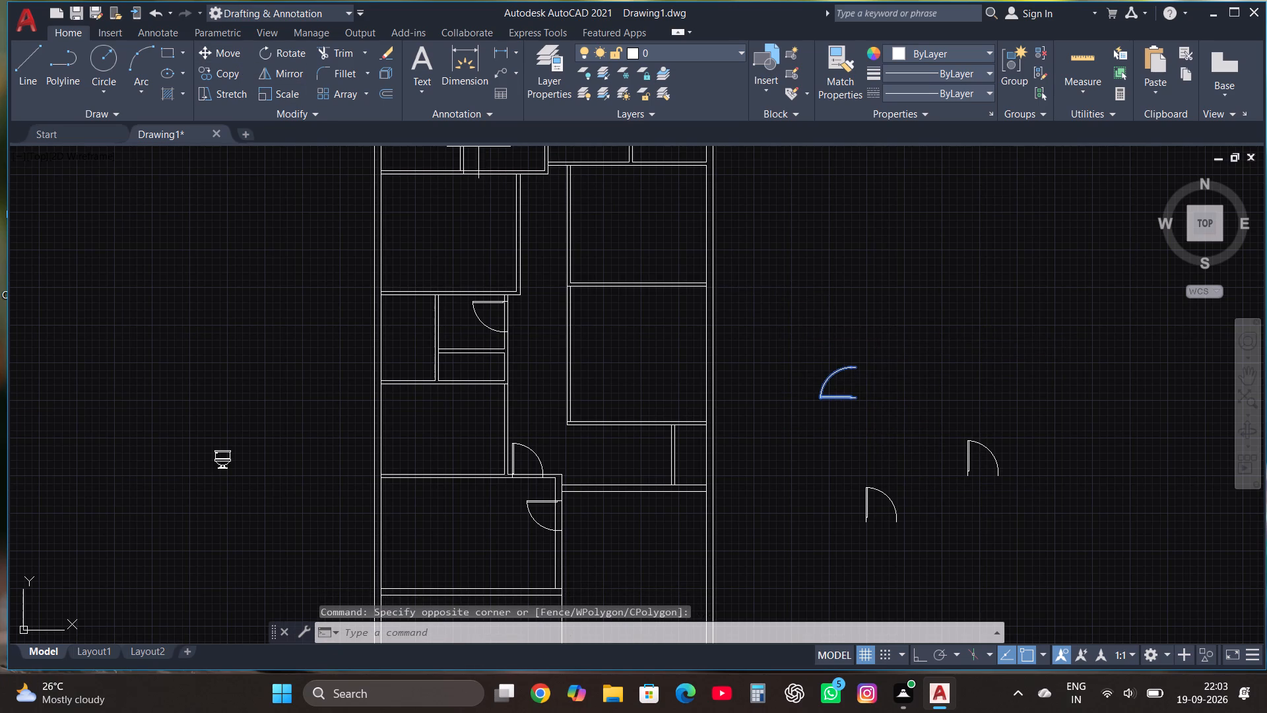
{"action": "left_click", "coordinate": [855, 398]}
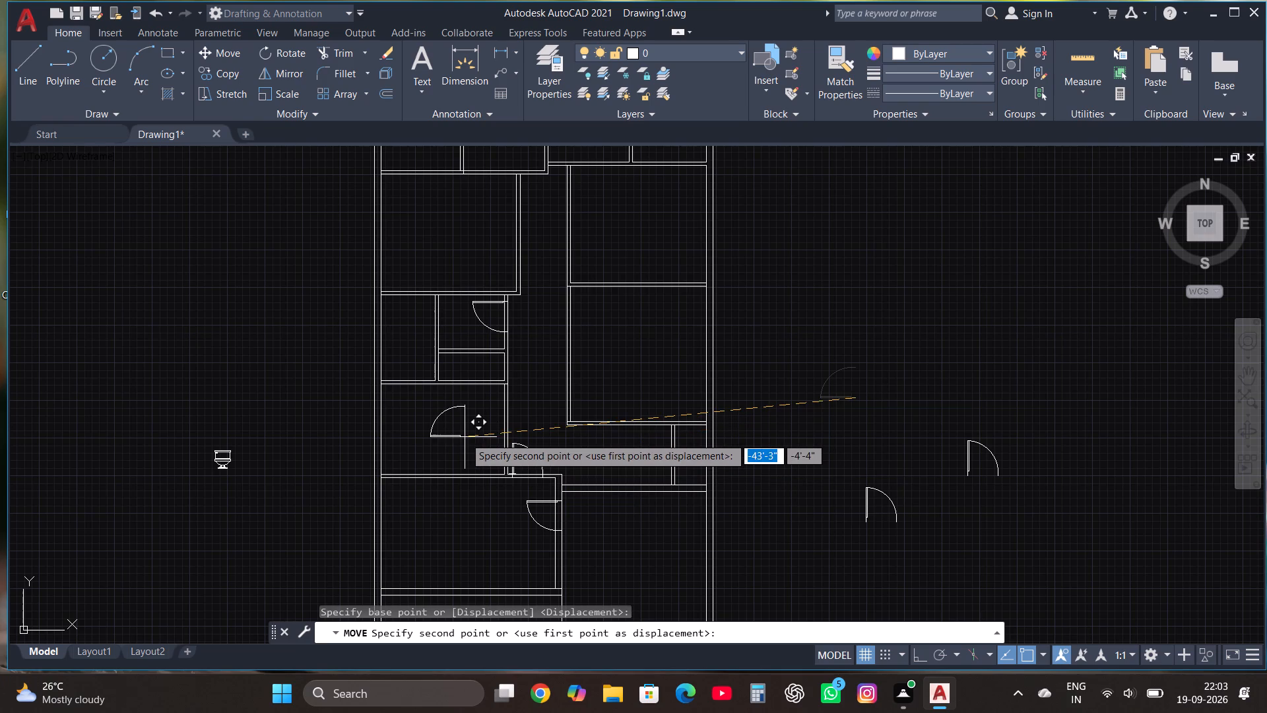
{"action": "scroll", "coordinate": [500, 448], "scroll_direction": "up", "scroll_amount": 4}
{"action": "left_click", "coordinate": [537, 447]}
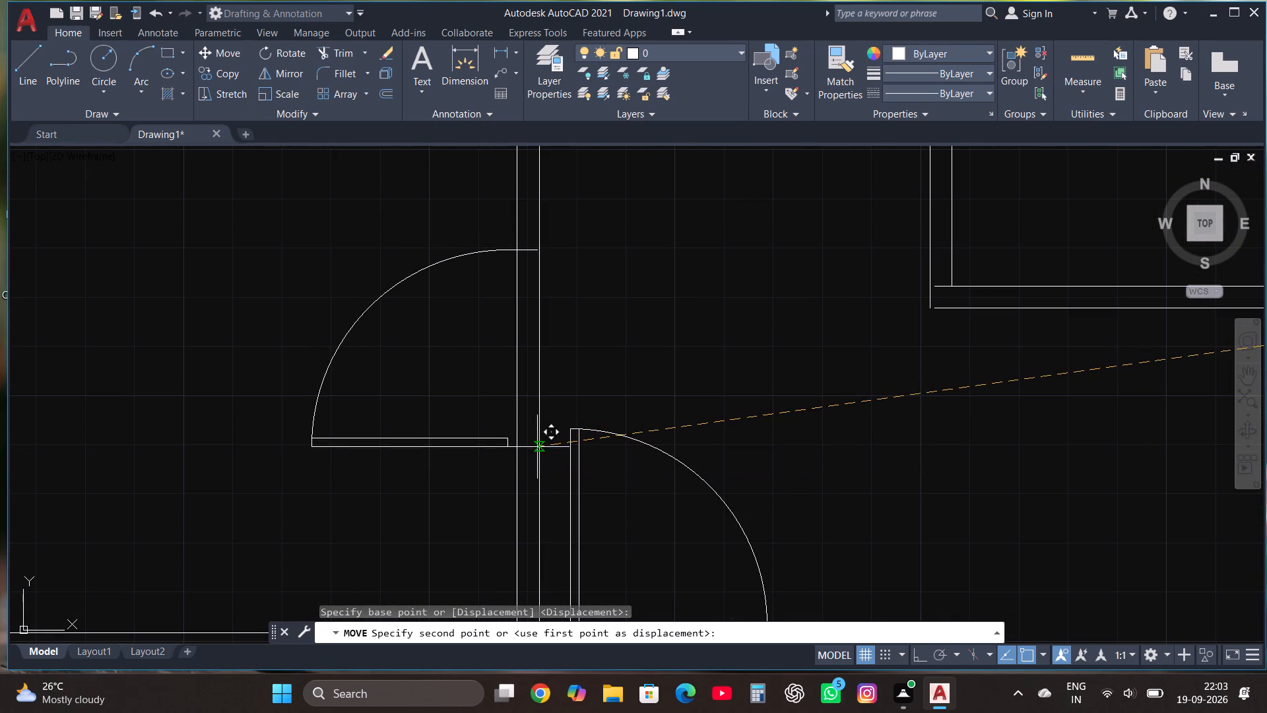
Copy that newly placed door by its hinge-side endpoint onto the large upper-left room's right wall, just above the bottom corner.
{"action": "scroll", "coordinate": [513, 473], "scroll_direction": "down", "scroll_amount": 2}
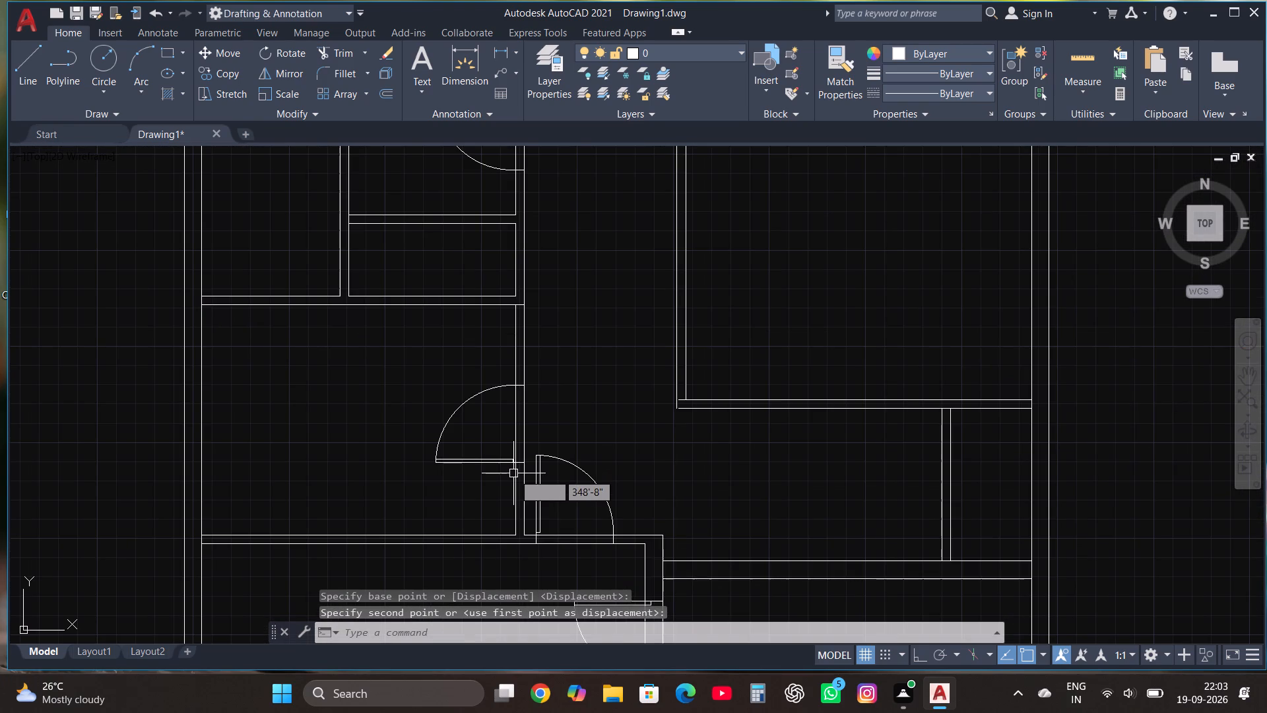
{"action": "left_click", "coordinate": [457, 417]}
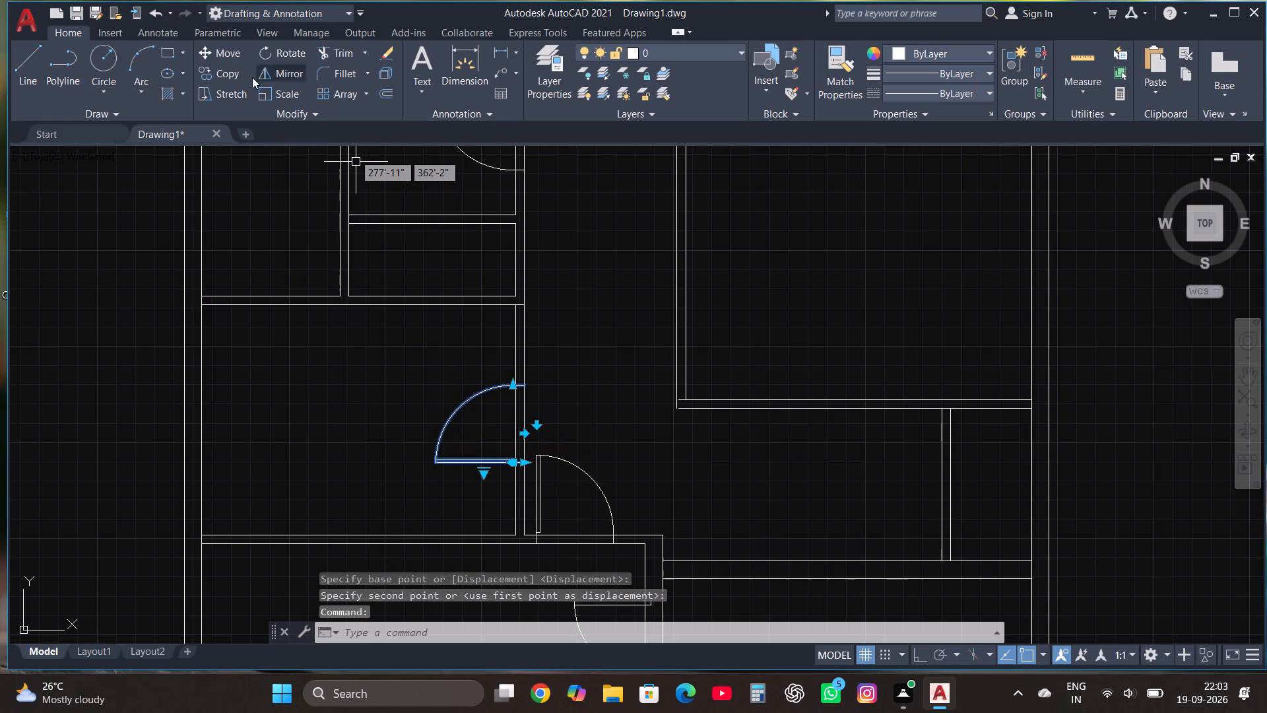
{"action": "left_click", "coordinate": [231, 76]}
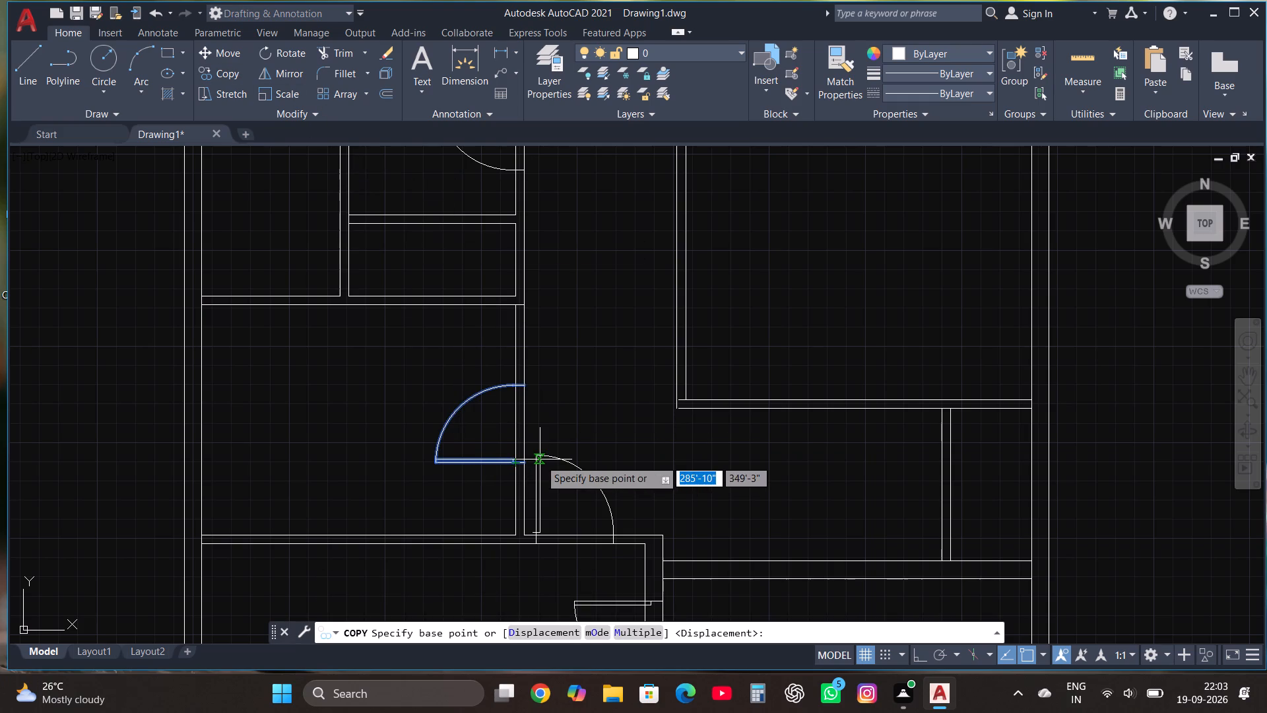
{"action": "left_click", "coordinate": [527, 461]}
{"action": "scroll", "coordinate": [526, 462], "scroll_direction": "down", "scroll_amount": 3}
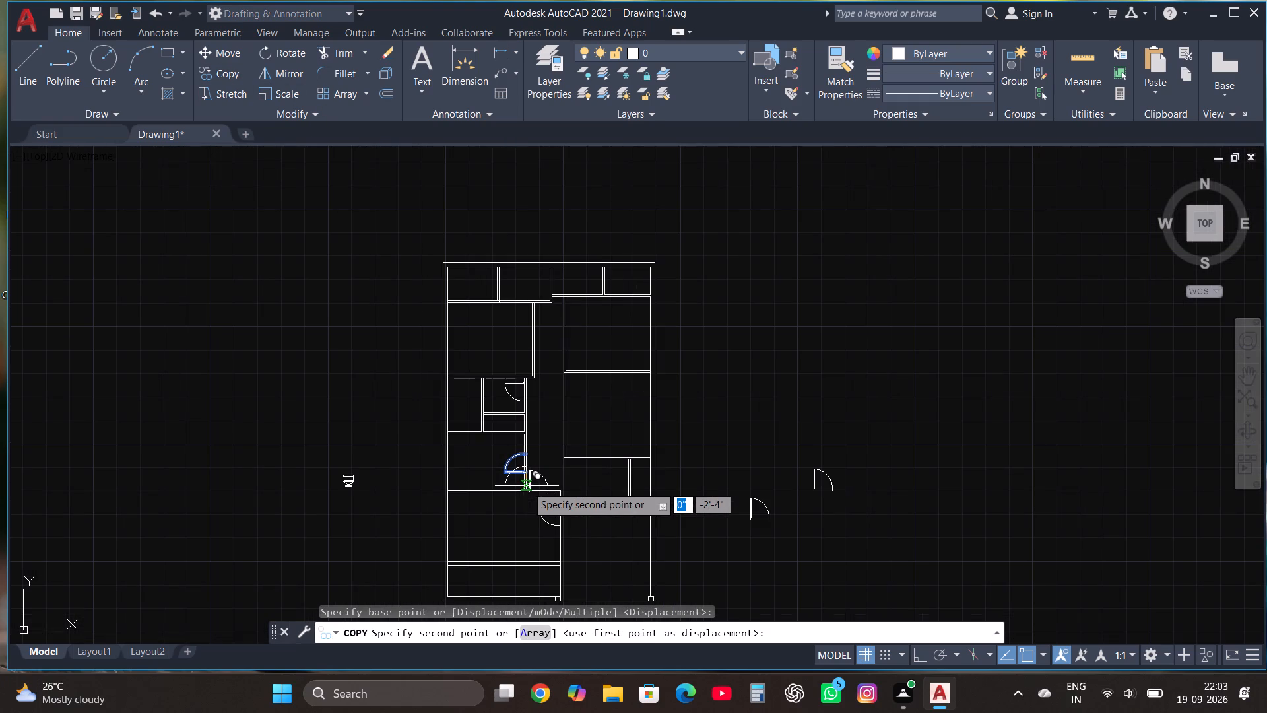
{"action": "scroll", "coordinate": [538, 356], "scroll_direction": "up", "scroll_amount": 5}
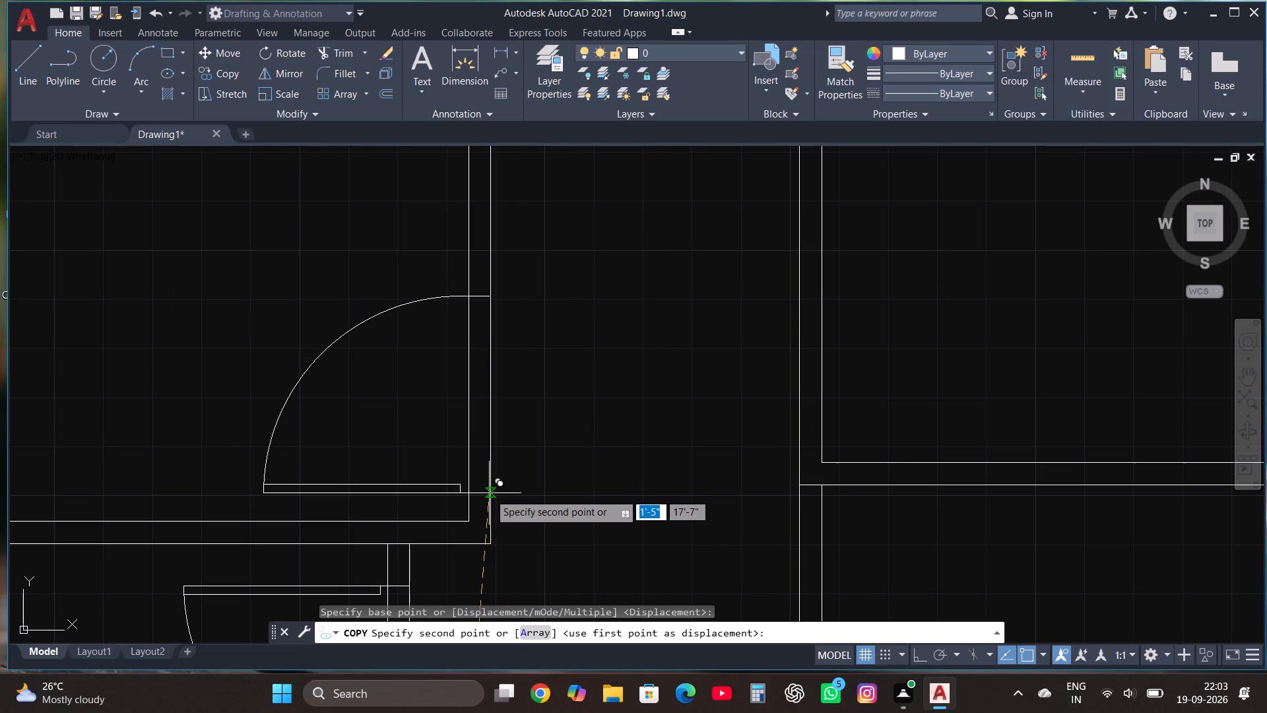
{"action": "left_click", "coordinate": [489, 493]}
Mirror the upper-left room's door across a vertical line in the corridor with ortho on, keeping the source object.
{"action": "scroll", "coordinate": [489, 493], "scroll_direction": "down", "scroll_amount": 2}
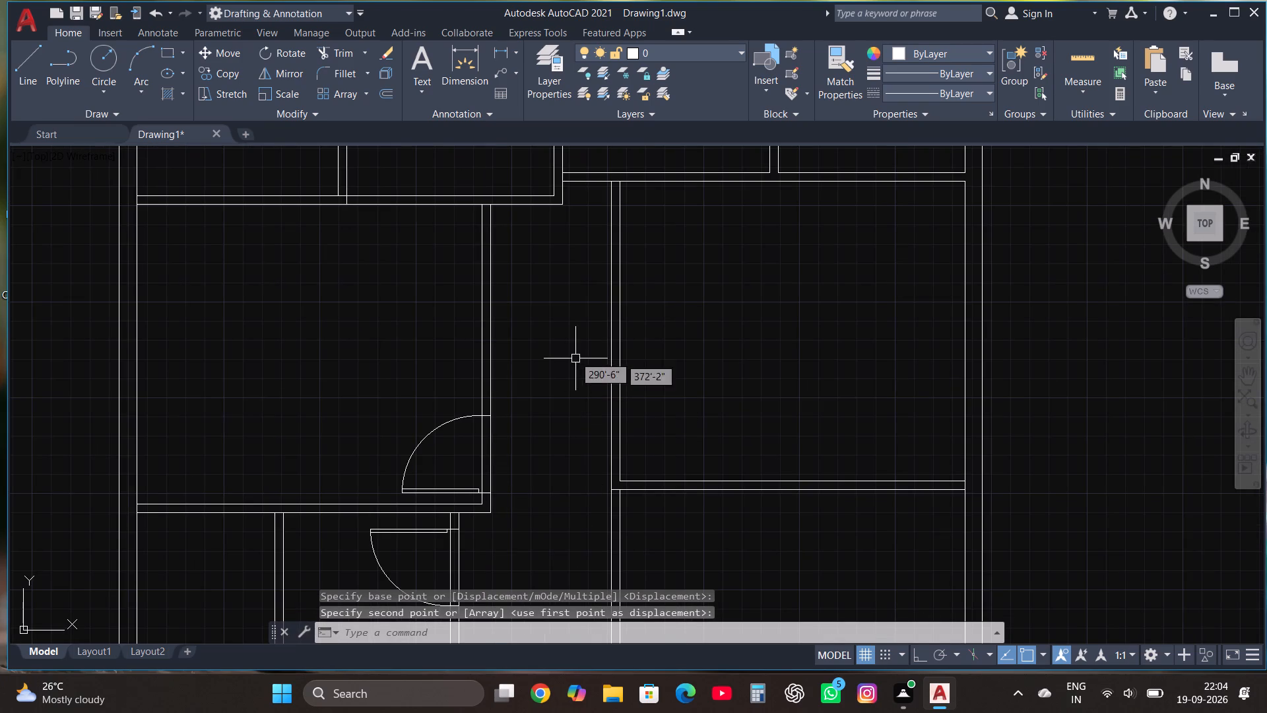
{"action": "scroll", "coordinate": [569, 338], "scroll_direction": "down", "scroll_amount": 2}
{"action": "scroll", "coordinate": [521, 368], "scroll_direction": "up", "scroll_amount": 1}
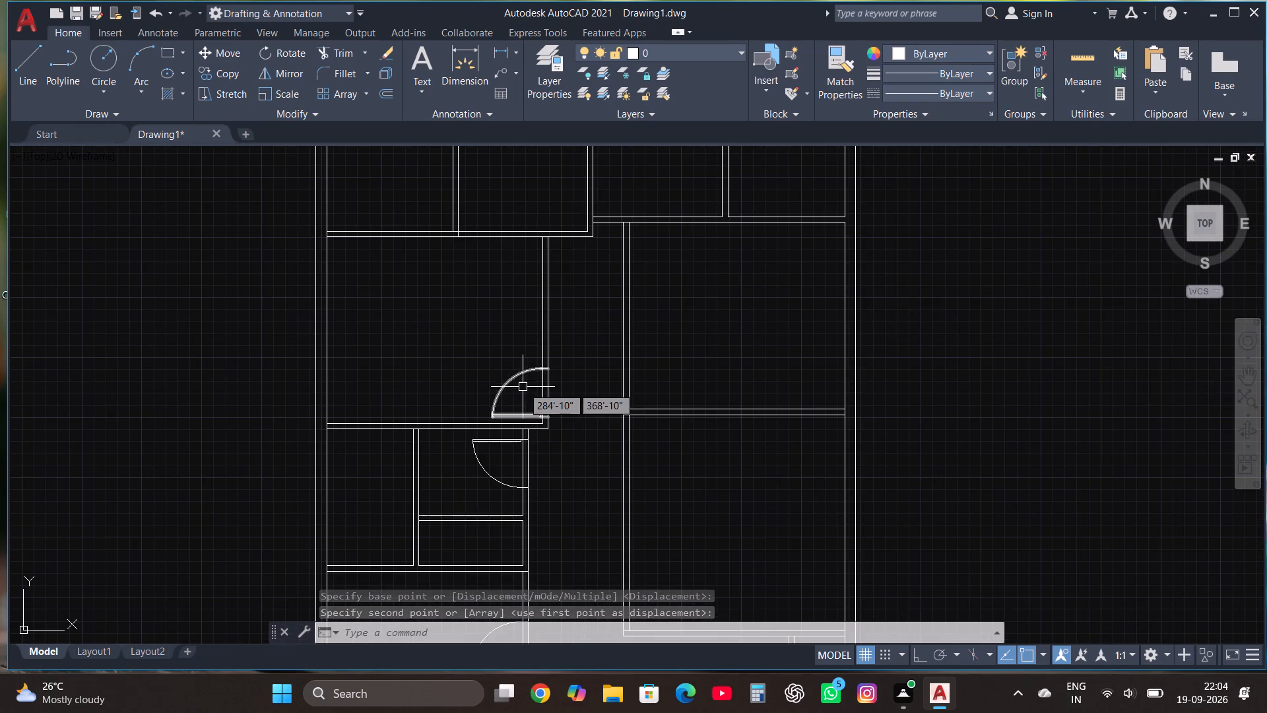
{"action": "left_click", "coordinate": [526, 371]}
{"action": "scroll", "coordinate": [526, 371], "scroll_direction": "up", "scroll_amount": 1}
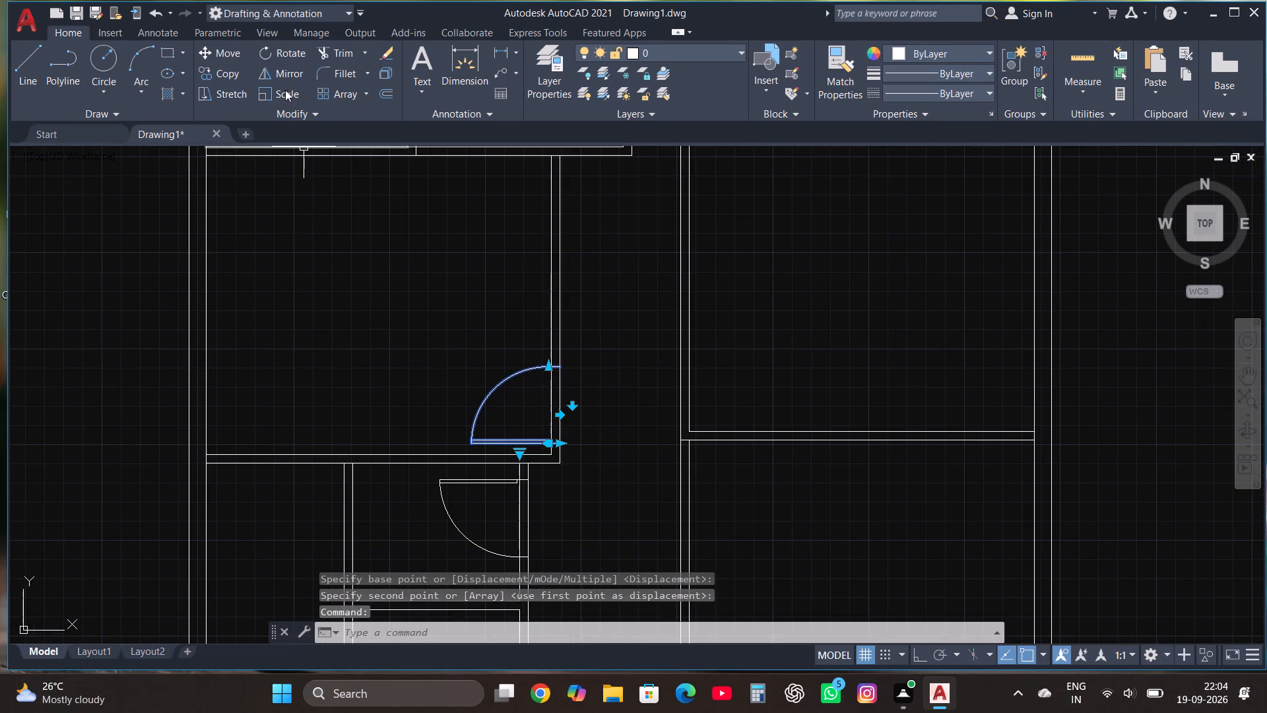
{"action": "left_click", "coordinate": [292, 71]}
{"action": "left_click", "coordinate": [584, 405]}
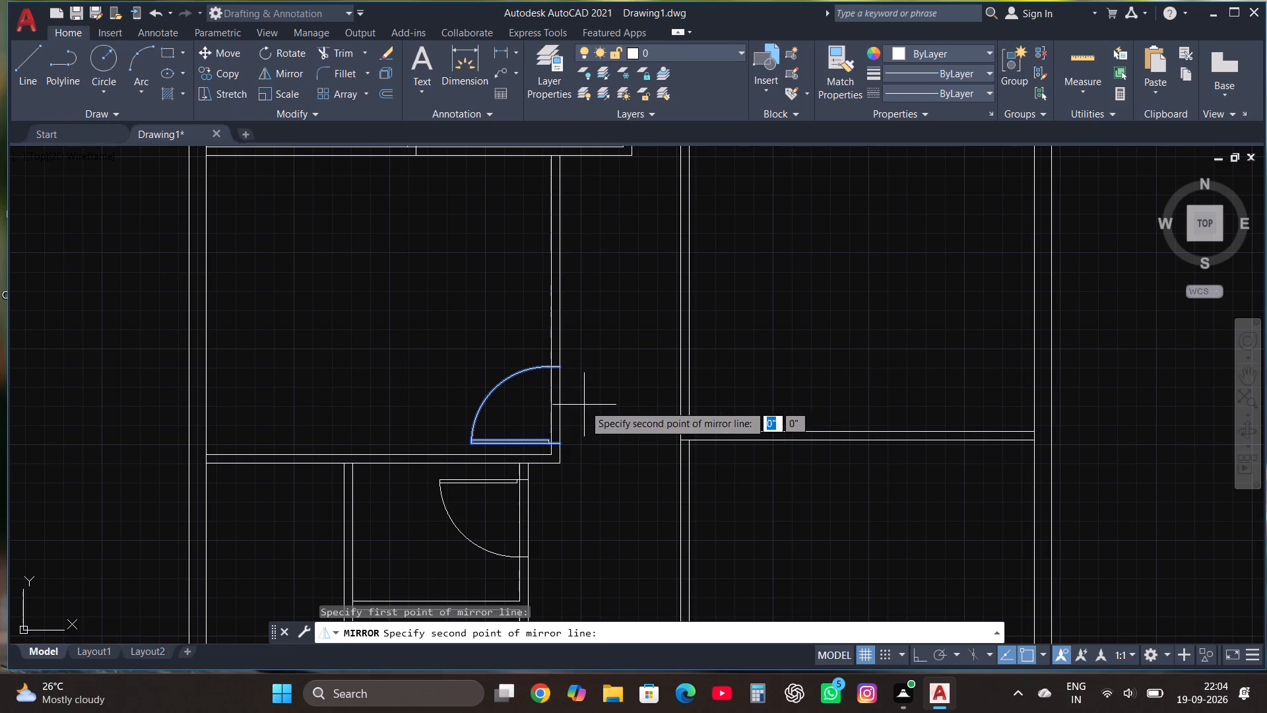
{"action": "key", "text": "F8"}
{"action": "left_click", "coordinate": [583, 505]}
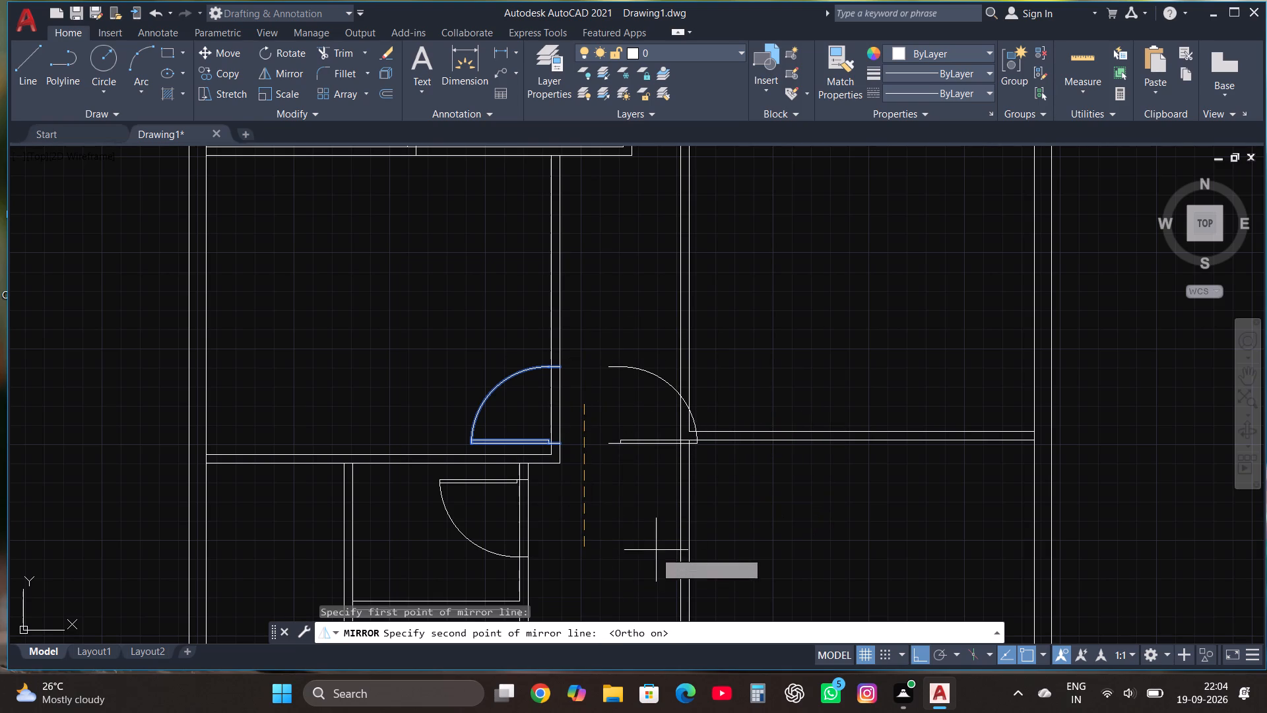
{"action": "left_click", "coordinate": [645, 527]}
{"action": "left_click", "coordinate": [678, 583]}
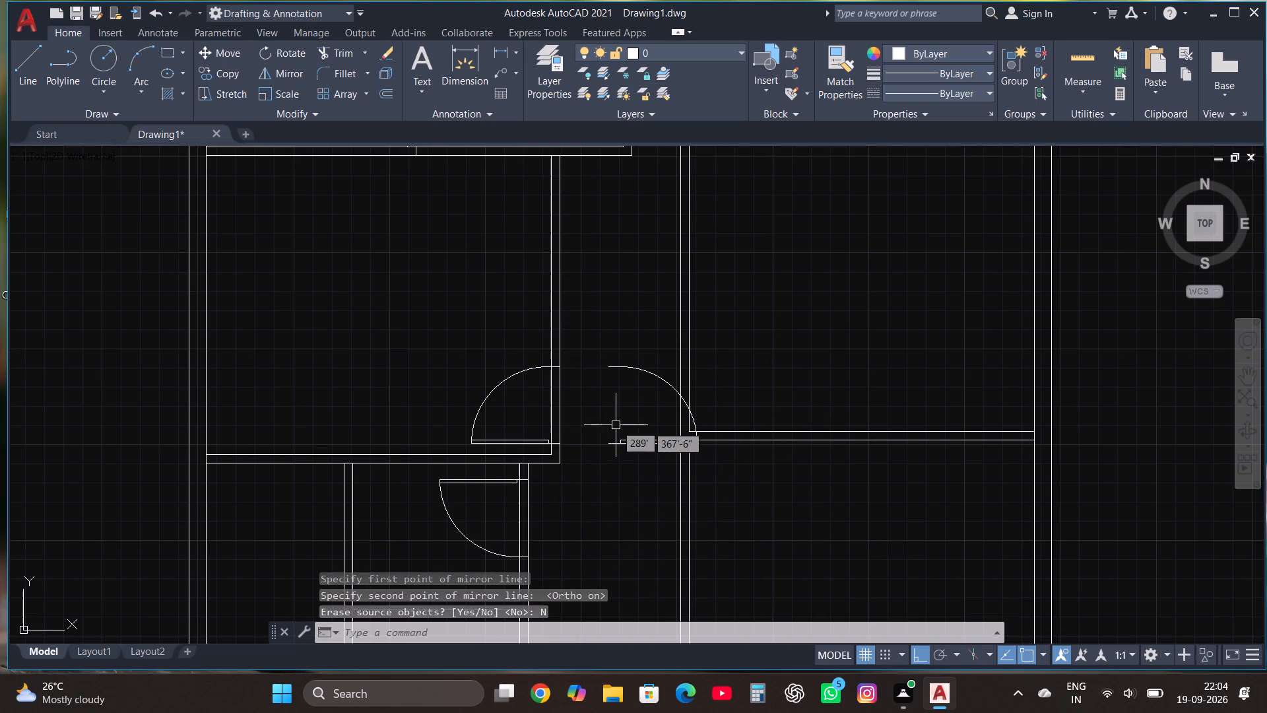
Move the mirrored door, with ortho off, by its hinge-side endpoint onto the upper-right room's left wall, just above the bottom corner.
{"action": "left_click", "coordinate": [620, 440]}
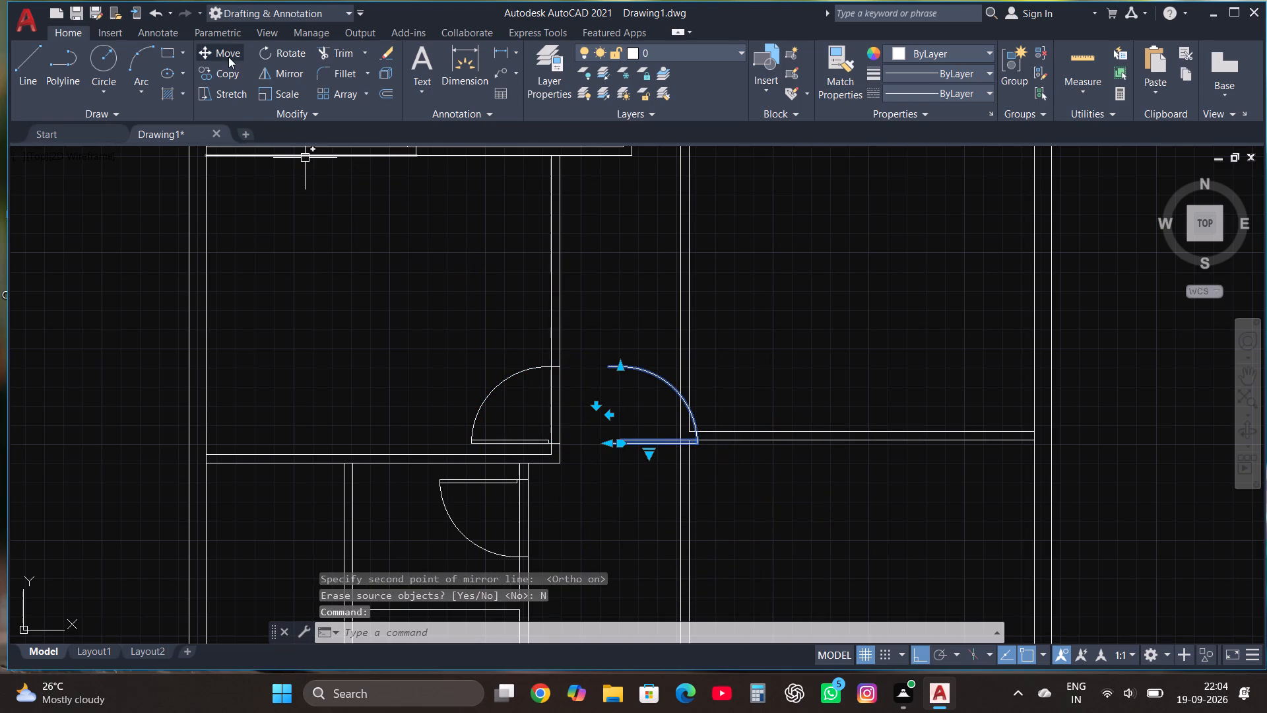
{"action": "left_click", "coordinate": [228, 54]}
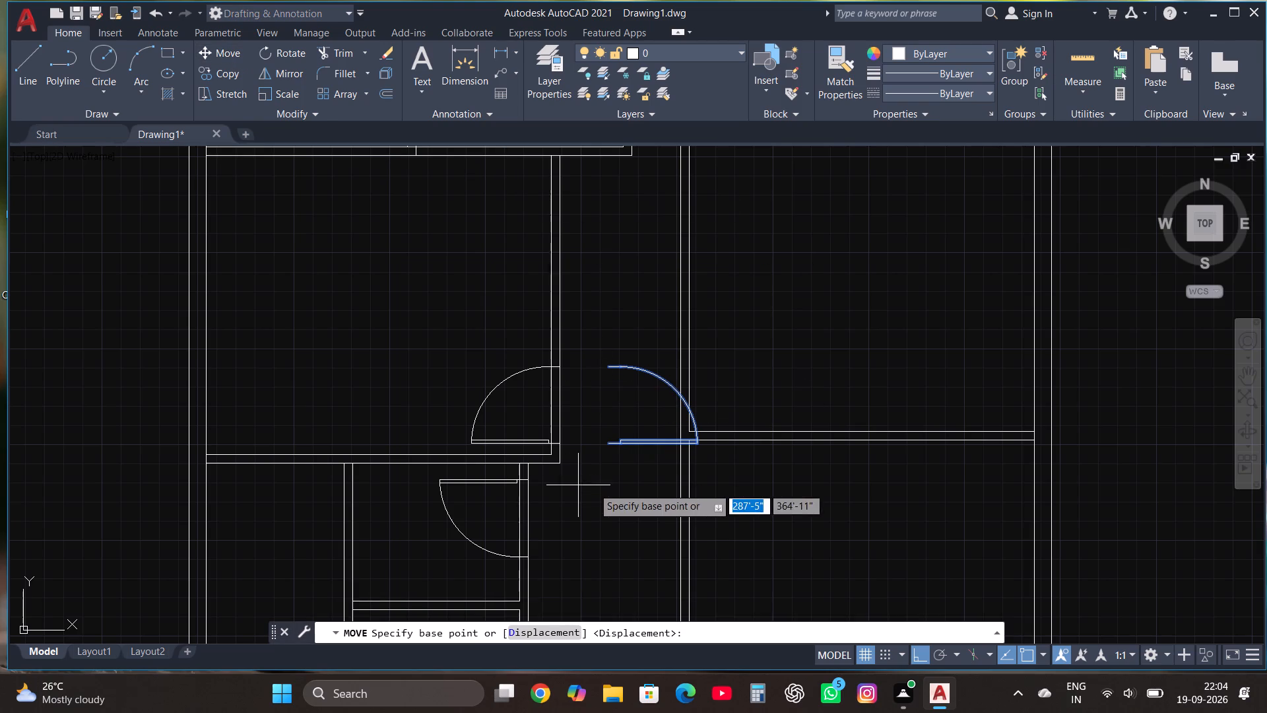
{"action": "left_click", "coordinate": [610, 443]}
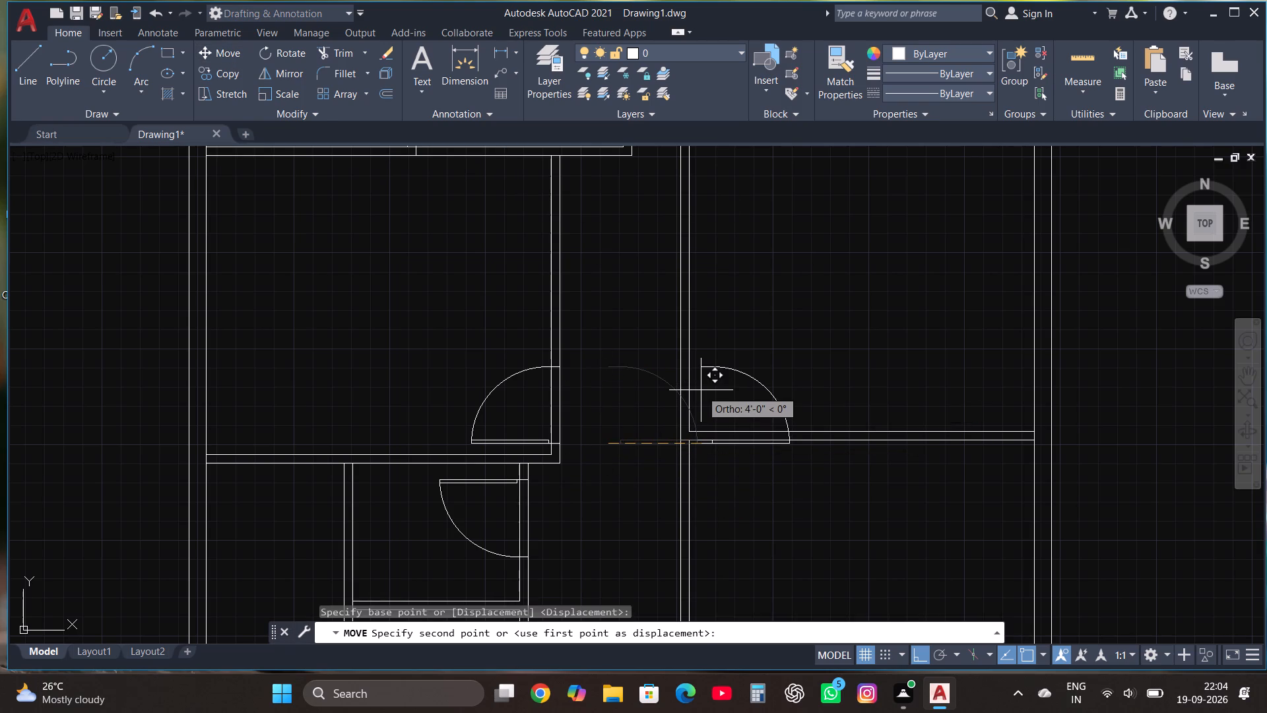
{"action": "key", "text": "F8"}
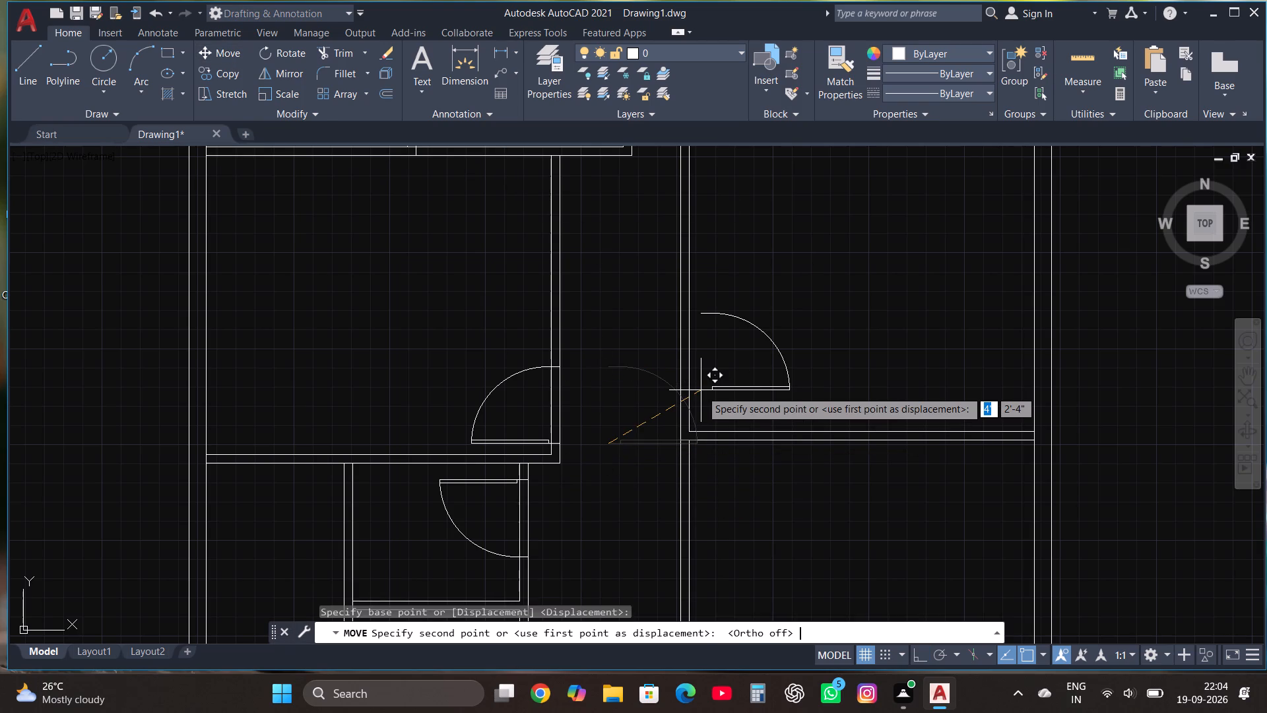
{"action": "scroll", "coordinate": [706, 413], "scroll_direction": "up", "scroll_amount": 2}
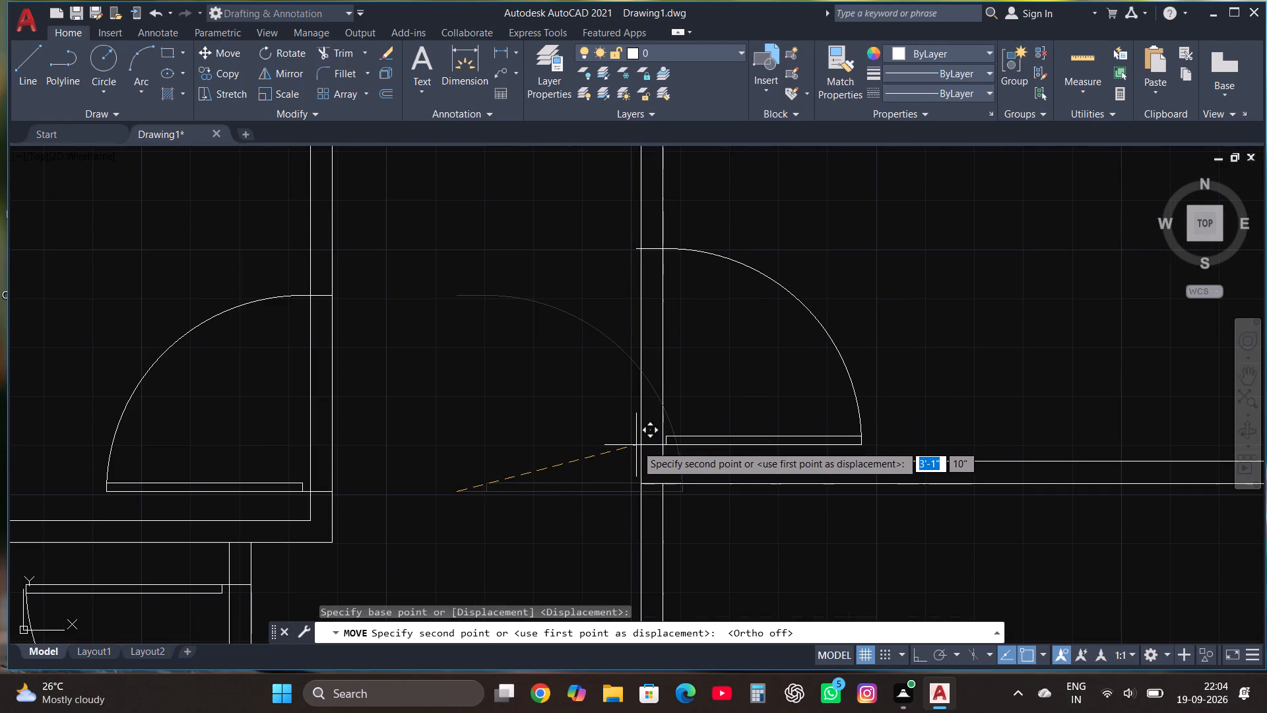
{"action": "left_click", "coordinate": [639, 440]}
Copy the large upper-left room's door by its hinge-side endpoint onto the partition between the two top-row rooms on the plan's right.
{"action": "scroll", "coordinate": [697, 393], "scroll_direction": "down", "scroll_amount": 2}
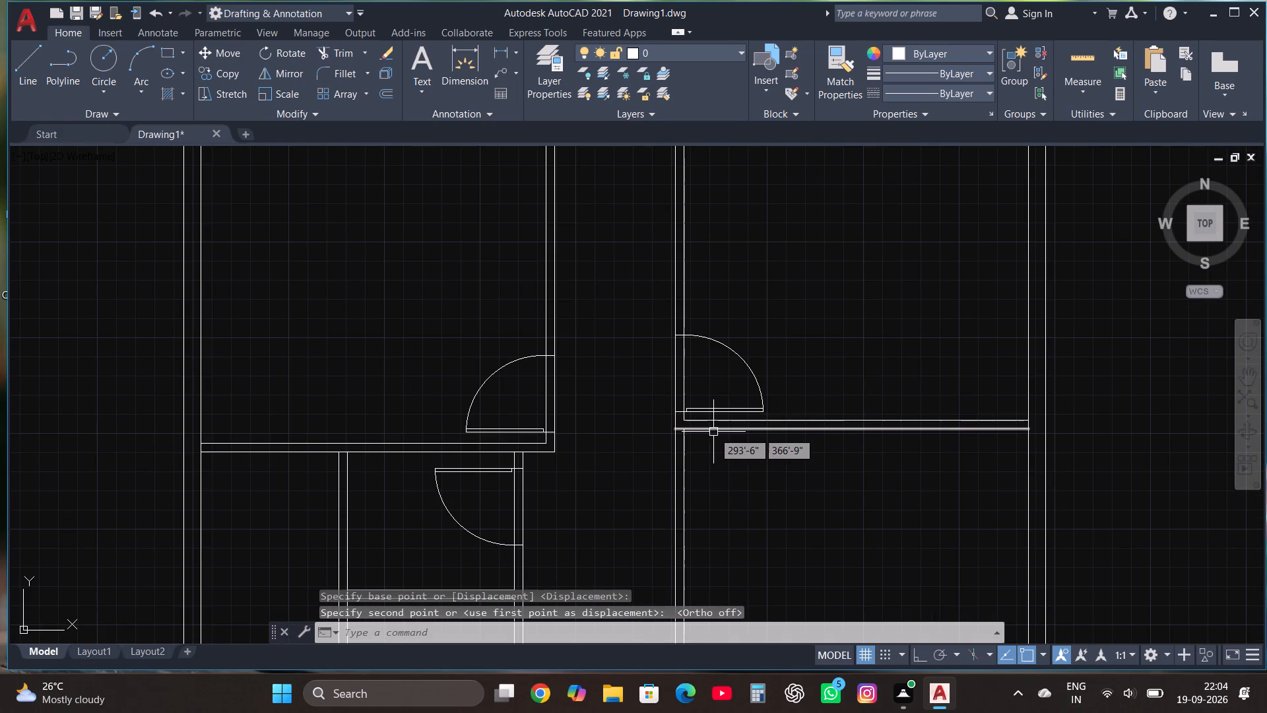
{"action": "scroll", "coordinate": [628, 358], "scroll_direction": "down", "scroll_amount": 1}
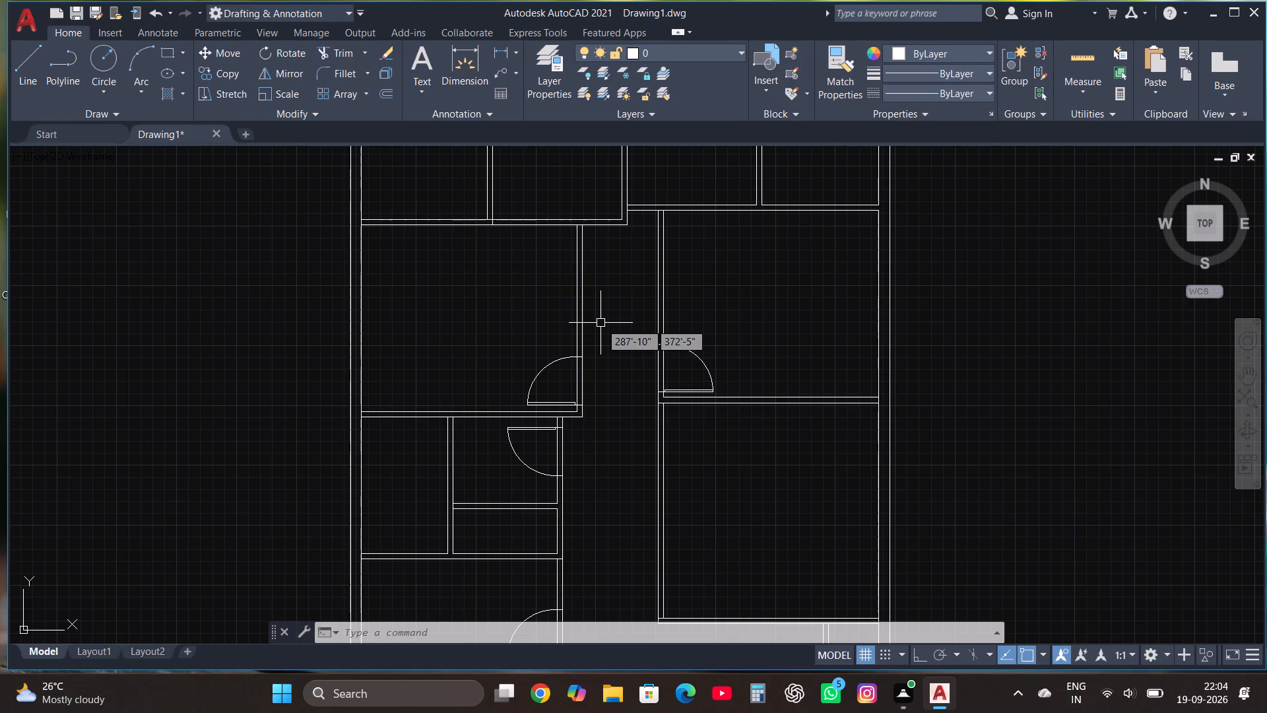
{"action": "scroll", "coordinate": [655, 421], "scroll_direction": "down", "scroll_amount": 1}
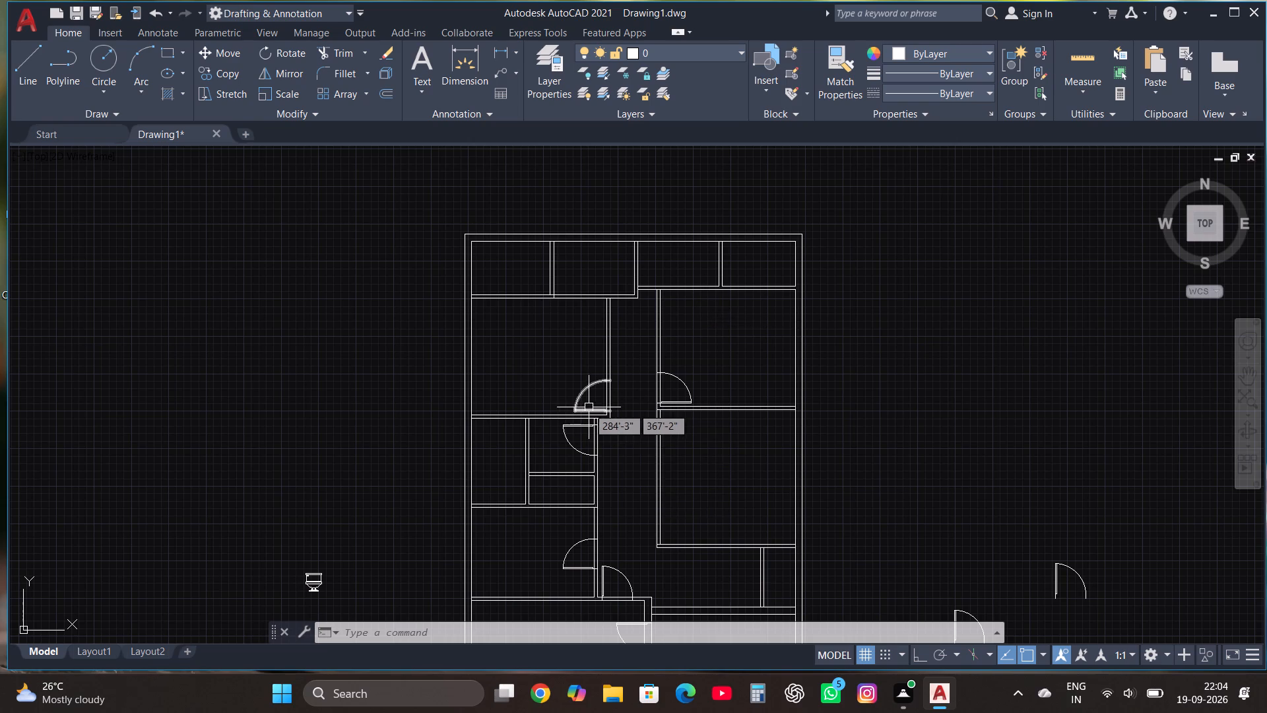
{"action": "left_click", "coordinate": [581, 388]}
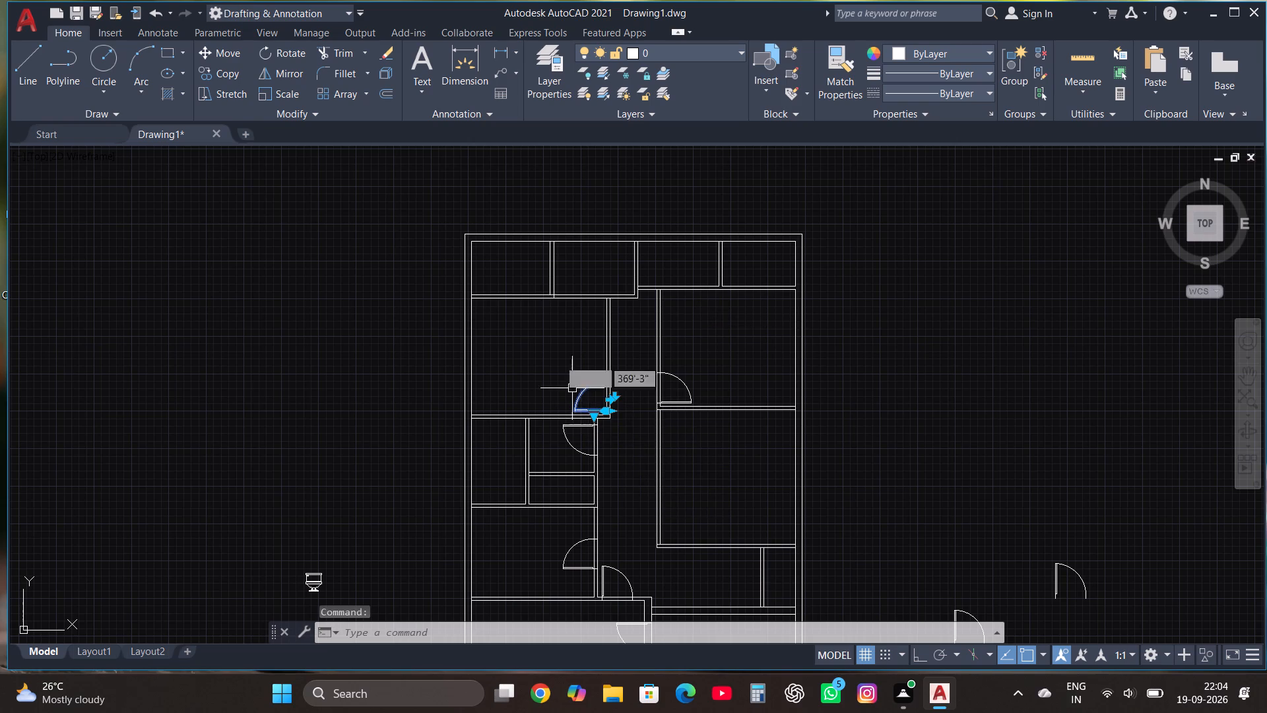
{"action": "left_click", "coordinate": [220, 67]}
{"action": "scroll", "coordinate": [647, 403], "scroll_direction": "up", "scroll_amount": 2}
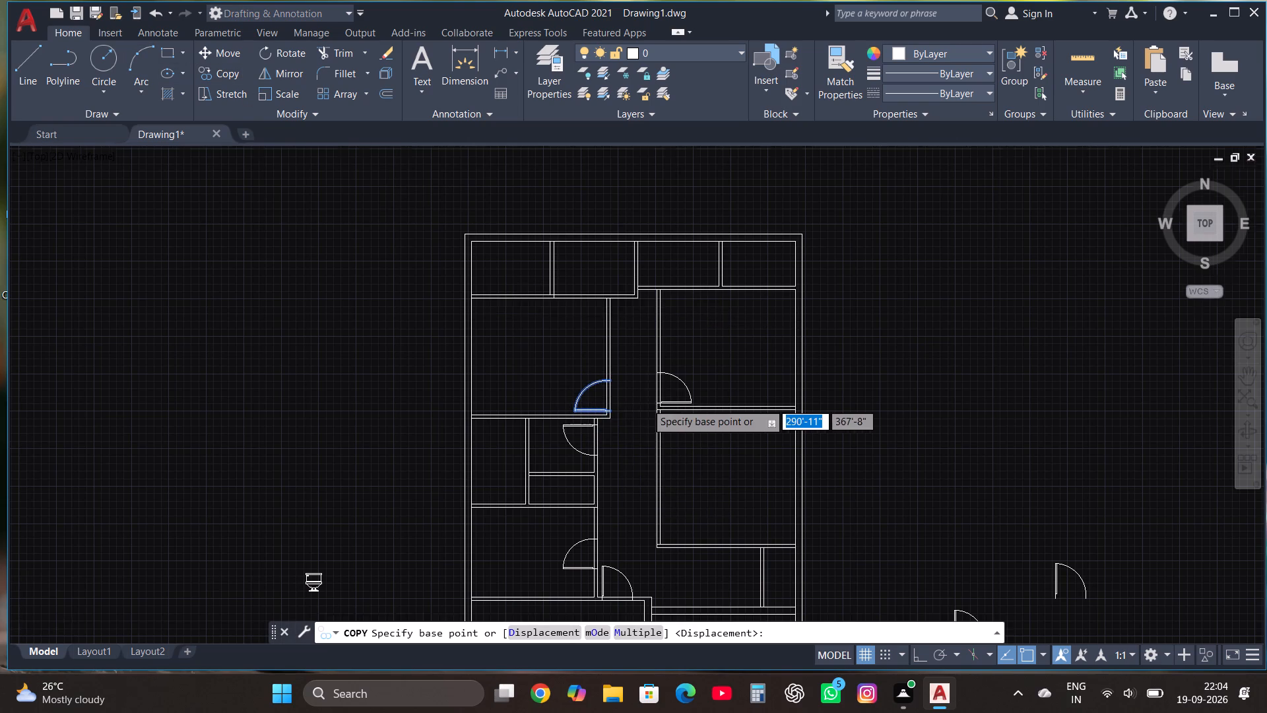
{"action": "scroll", "coordinate": [635, 401], "scroll_direction": "up", "scroll_amount": 1}
{"action": "left_click", "coordinate": [504, 440]}
{"action": "scroll", "coordinate": [513, 481], "scroll_direction": "down", "scroll_amount": 2}
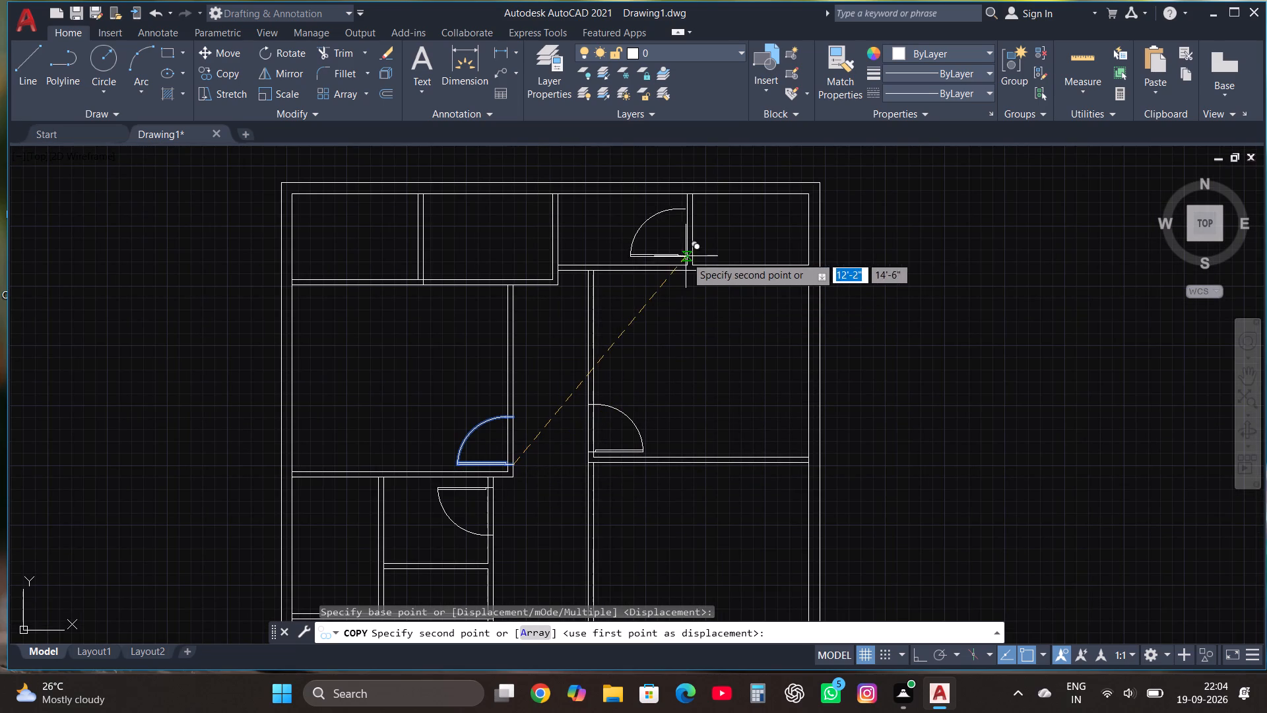
{"action": "scroll", "coordinate": [686, 250], "scroll_direction": "up", "scroll_amount": 2}
{"action": "left_click", "coordinate": [698, 271]}
Copy the large upper-right room's door by its hinge-side endpoint onto the partition between the two top-row rooms on the plan's left.
{"action": "scroll", "coordinate": [687, 324], "scroll_direction": "down", "scroll_amount": 2}
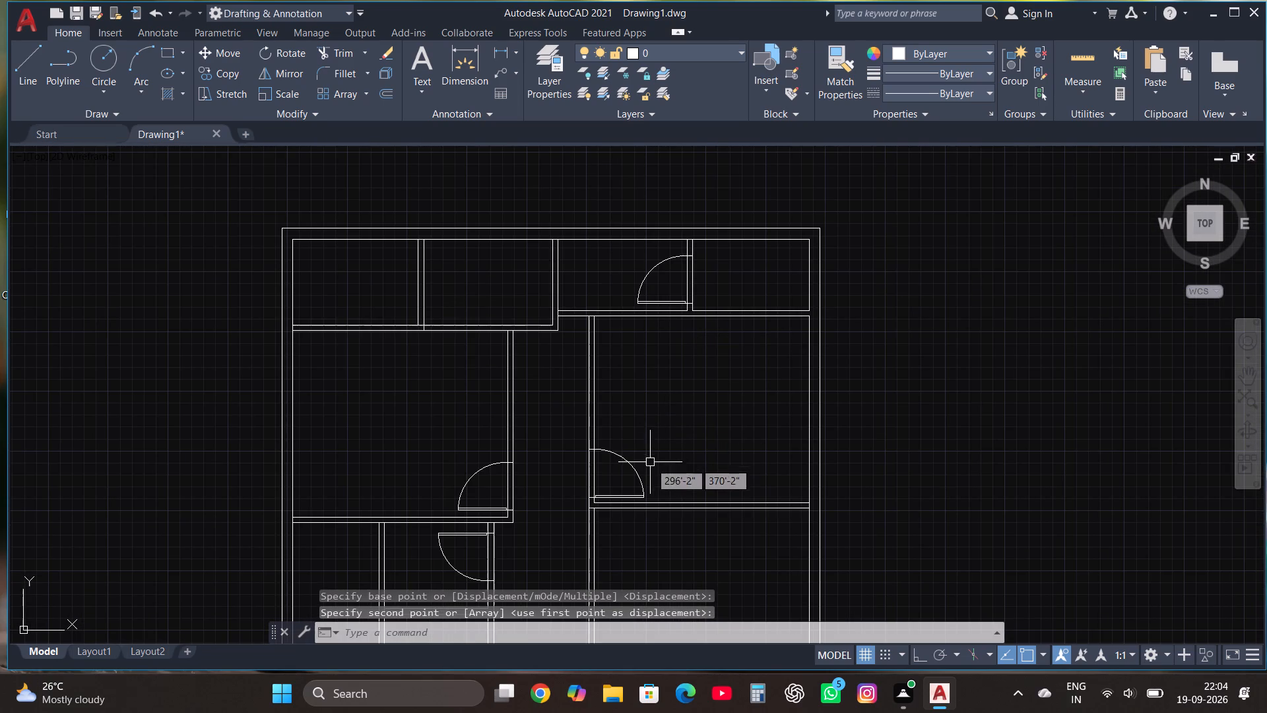
{"action": "left_click", "coordinate": [623, 463]}
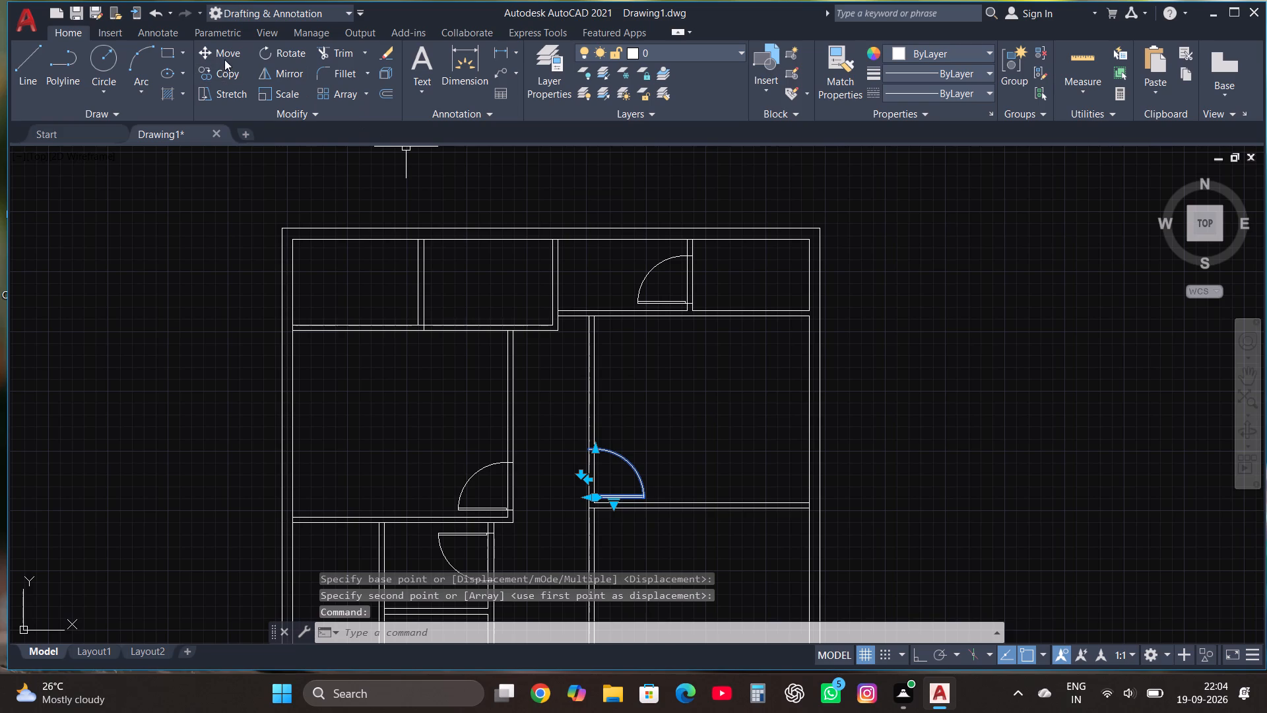
{"action": "left_click", "coordinate": [225, 70]}
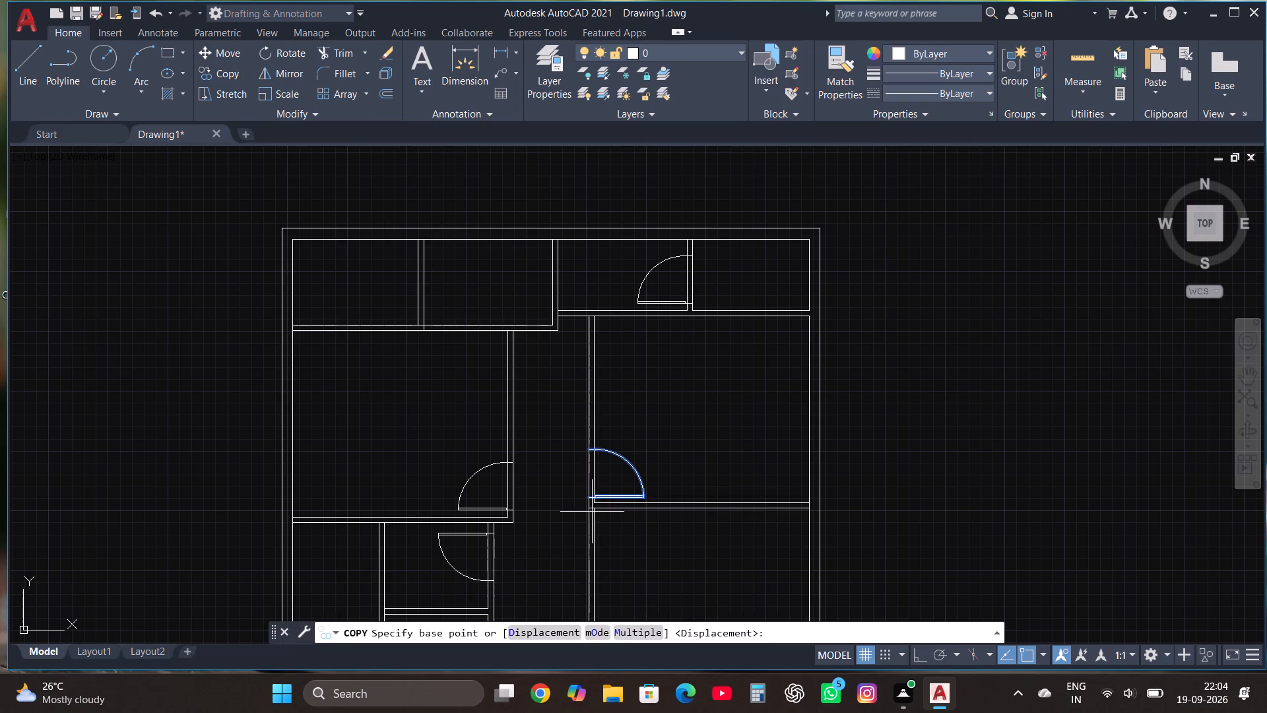
{"action": "scroll", "coordinate": [593, 516], "scroll_direction": "up", "scroll_amount": 3}
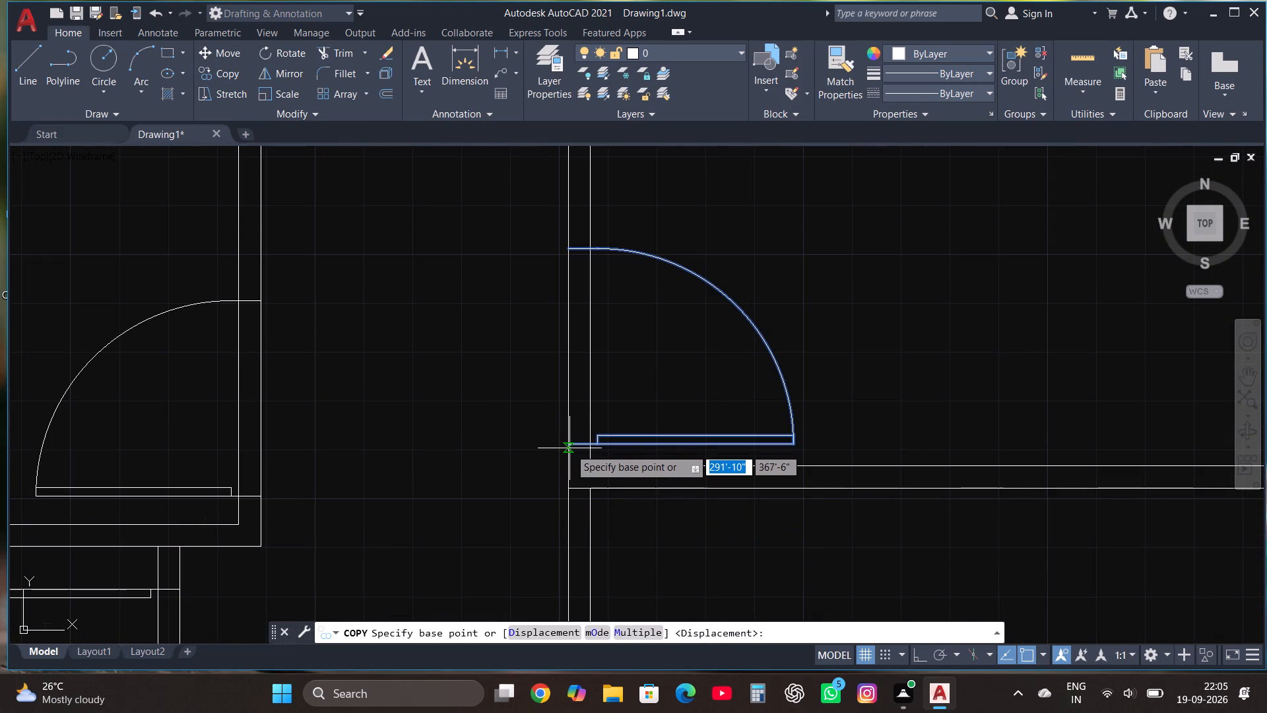
{"action": "left_click", "coordinate": [570, 442]}
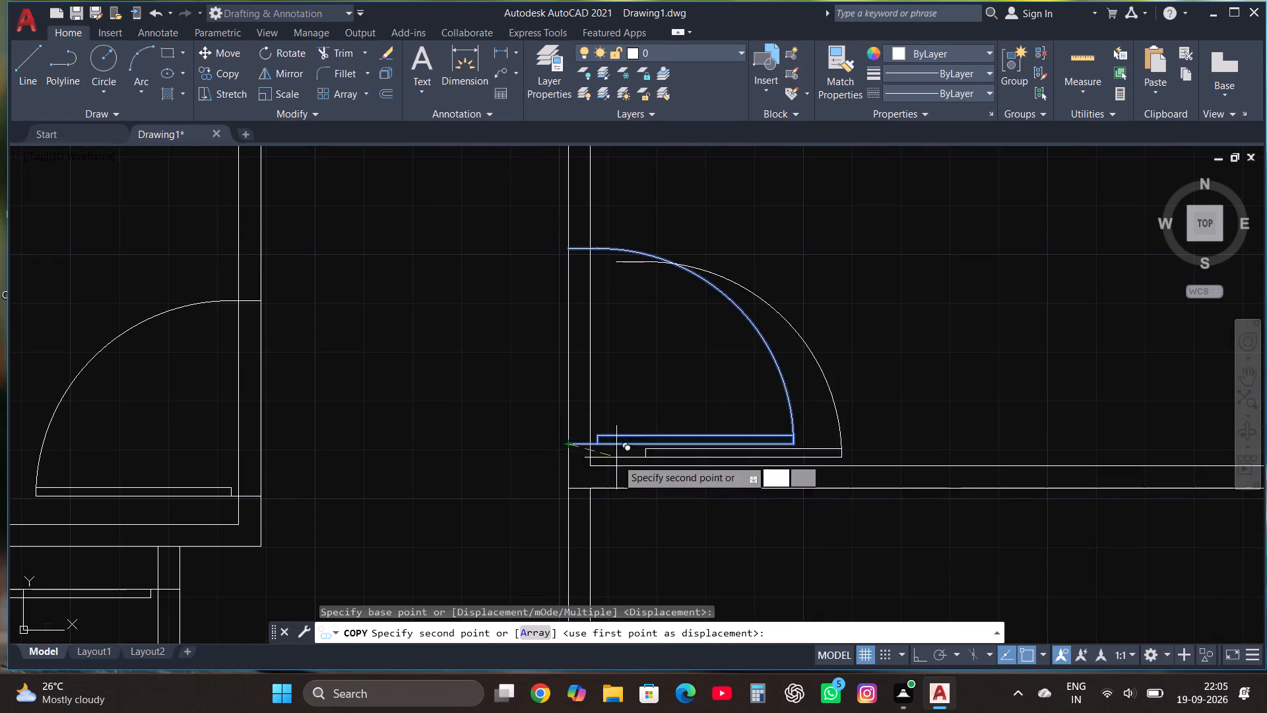
{"action": "scroll", "coordinate": [621, 468], "scroll_direction": "down", "scroll_amount": 4}
{"action": "scroll", "coordinate": [496, 298], "scroll_direction": "up", "scroll_amount": 2}
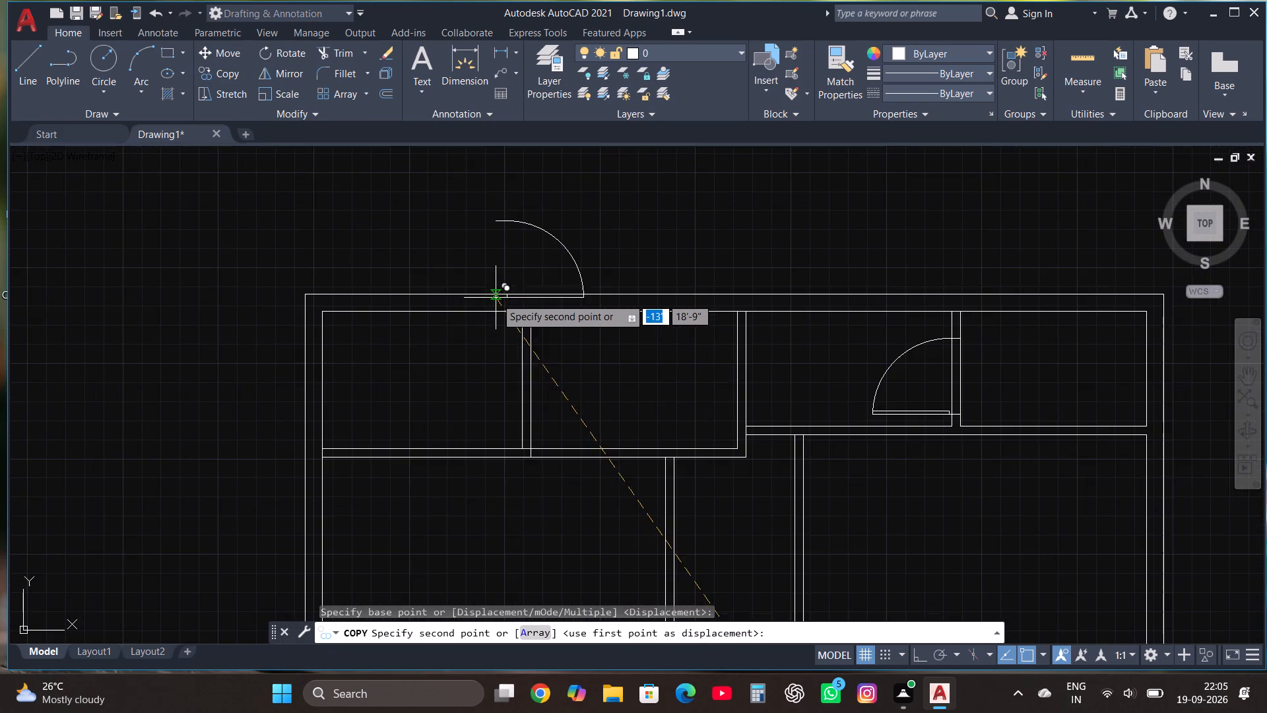
{"action": "scroll", "coordinate": [523, 407], "scroll_direction": "up", "scroll_amount": 3}
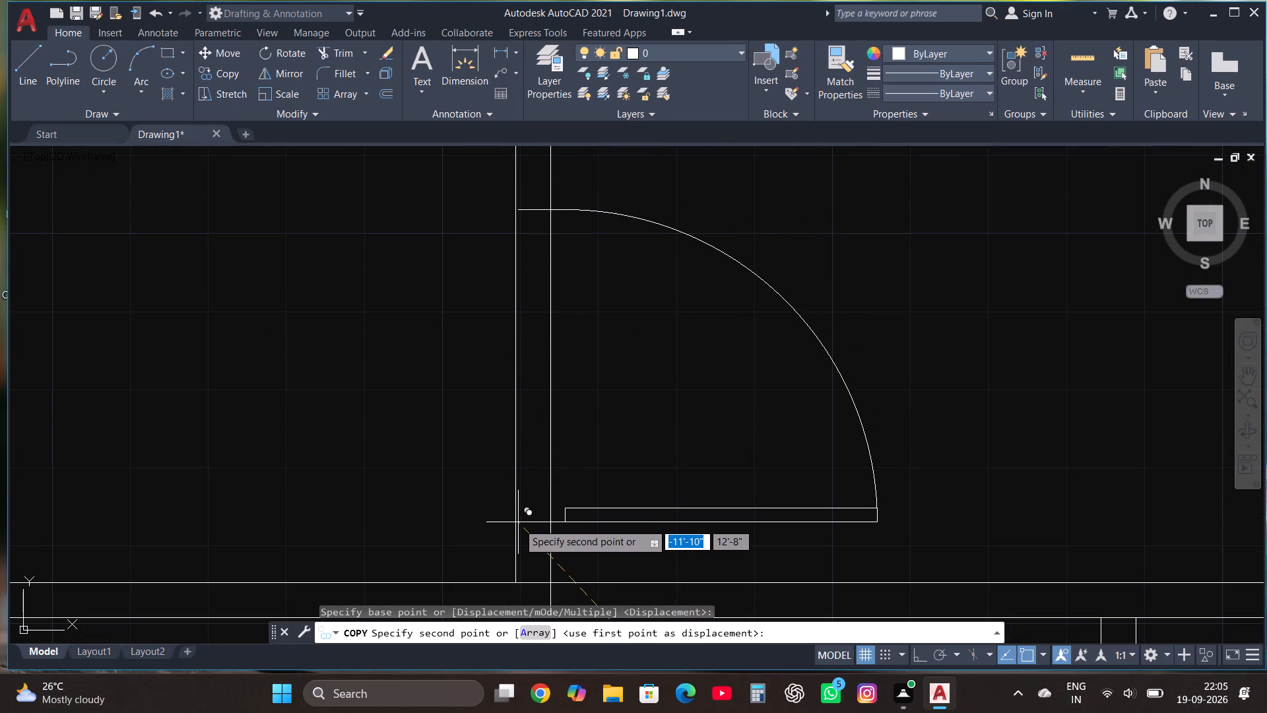
{"action": "left_click", "coordinate": [518, 527]}
Scale down the door on the top row's left partition freehand, using its hinge-side endpoint at the wall as base point.
{"action": "scroll", "coordinate": [531, 457], "scroll_direction": "down", "scroll_amount": 4}
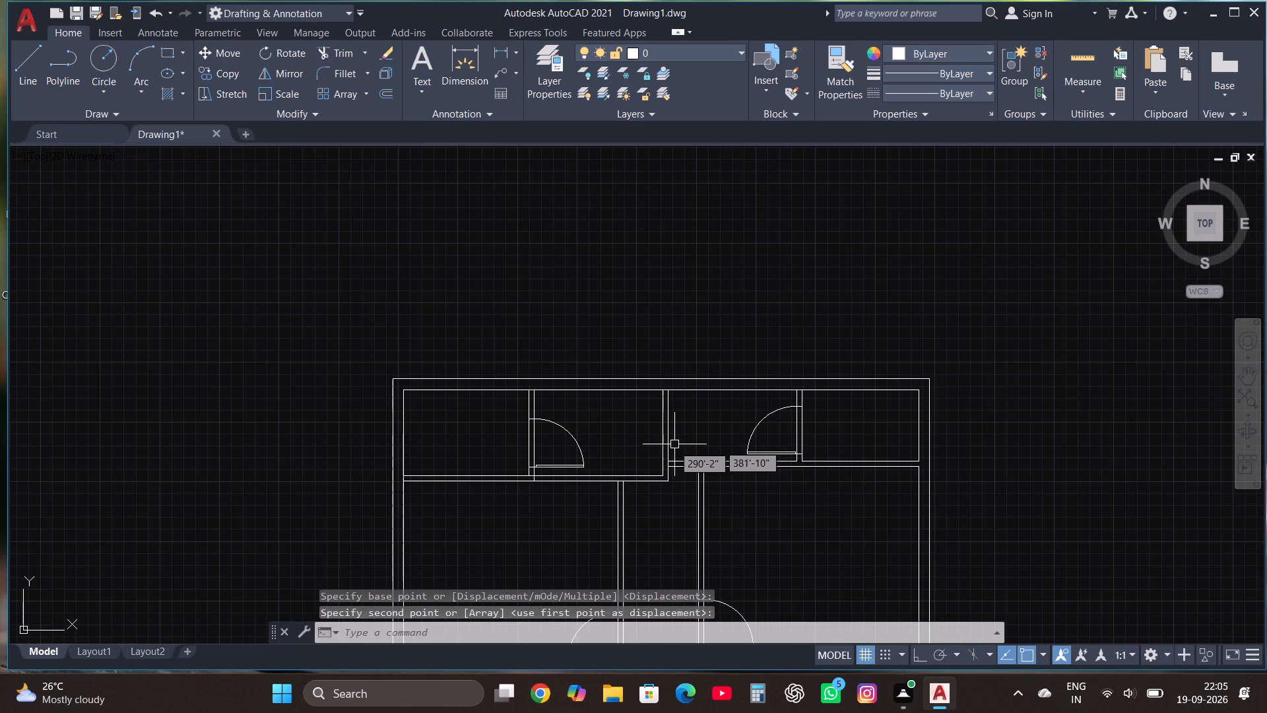
{"action": "left_click", "coordinate": [569, 434]}
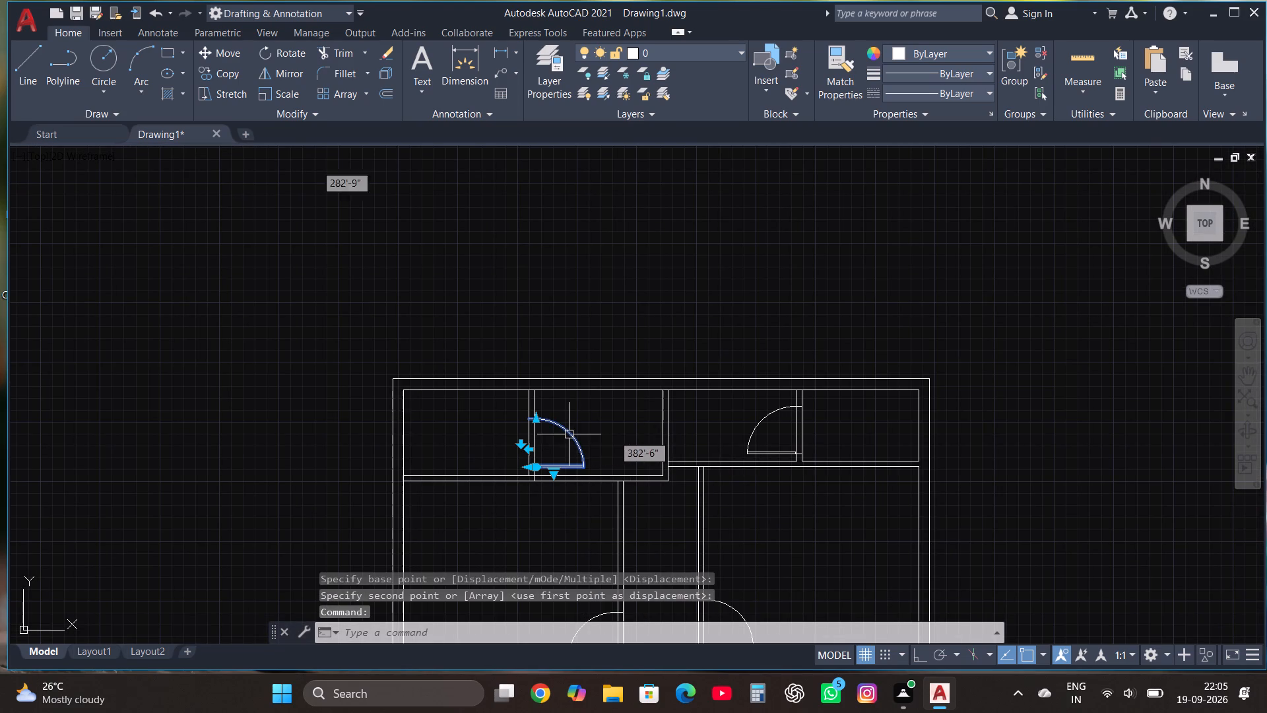
{"action": "left_click", "coordinate": [291, 89]}
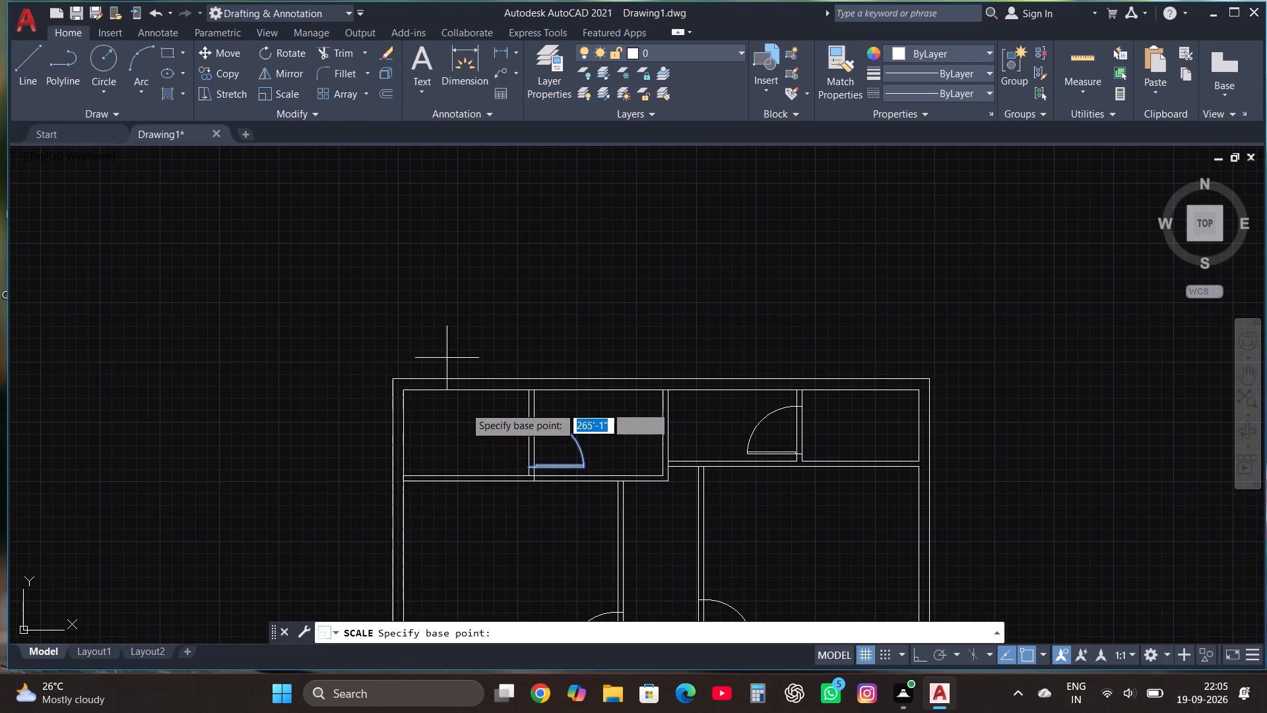
{"action": "scroll", "coordinate": [510, 470], "scroll_direction": "up", "scroll_amount": 2}
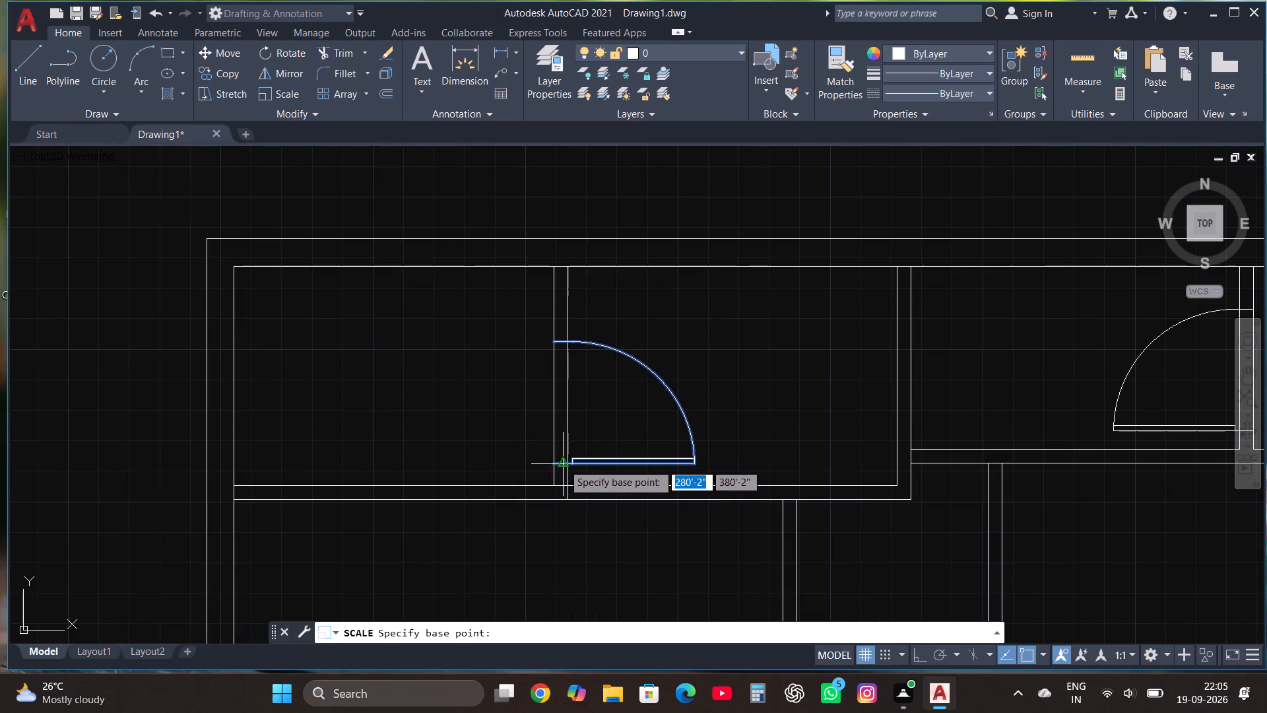
{"action": "left_click", "coordinate": [554, 463]}
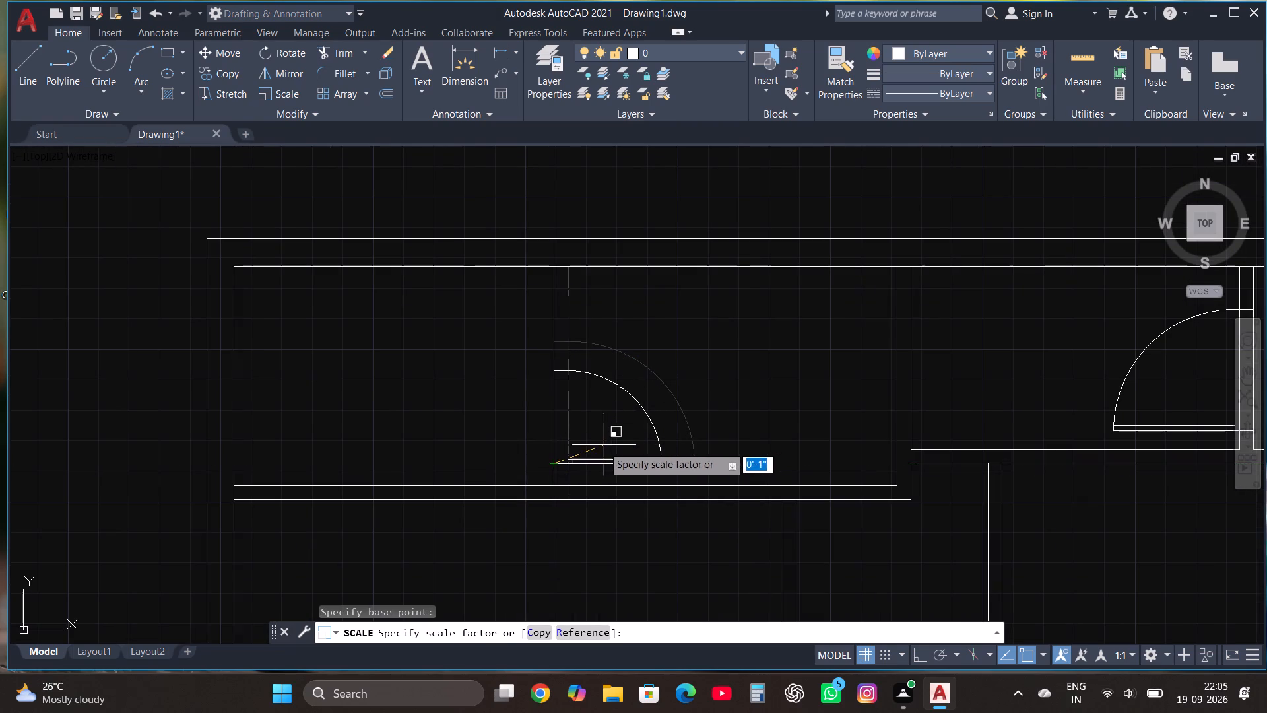
{"action": "left_click", "coordinate": [601, 447]}
Scale down the door on the top row's right partition freehand, using its hinge-side endpoint at the wall as base point.
{"action": "scroll", "coordinate": [592, 445], "scroll_direction": "down", "scroll_amount": 3}
{"action": "scroll", "coordinate": [781, 400], "scroll_direction": "up", "scroll_amount": 1}
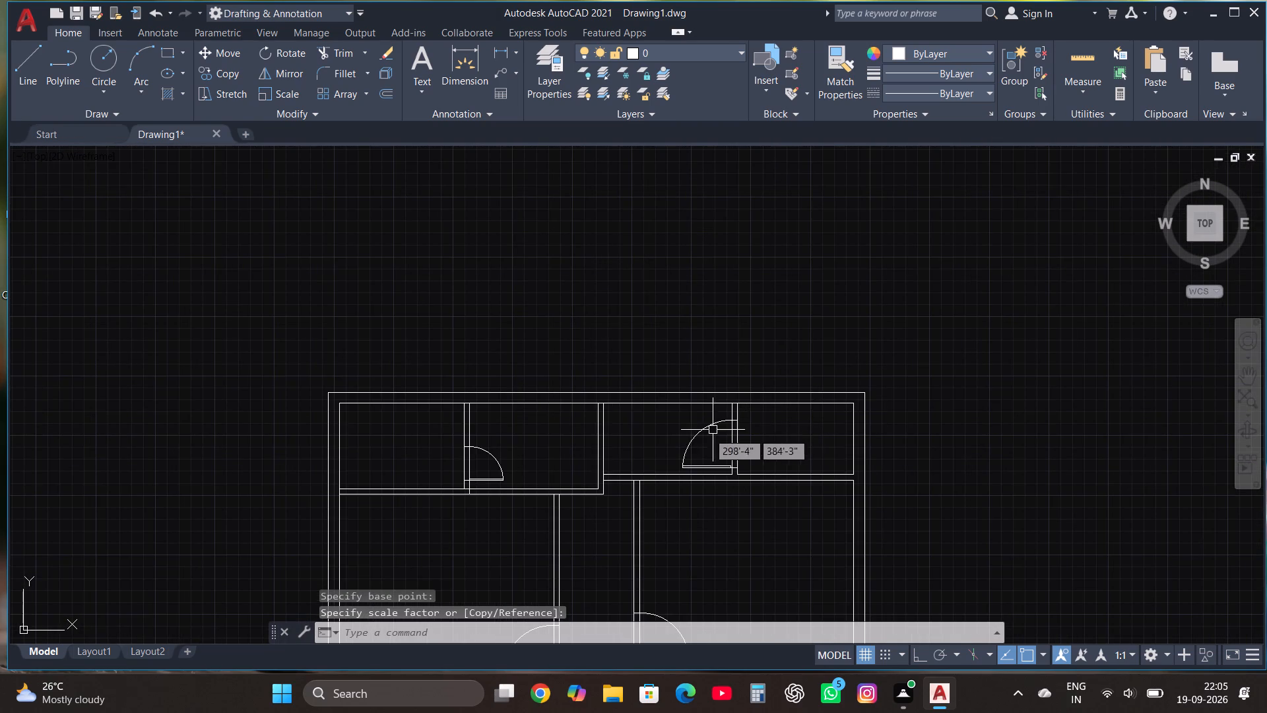
{"action": "left_click", "coordinate": [696, 436]}
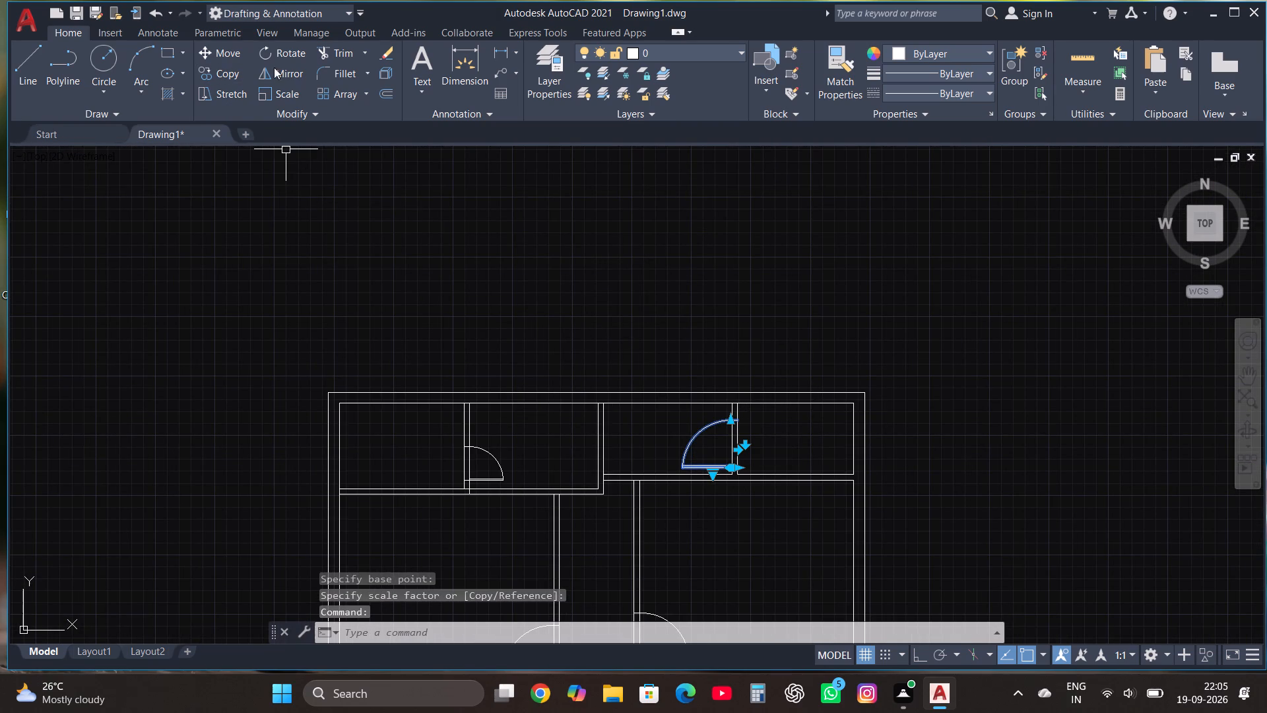
{"action": "left_click", "coordinate": [280, 95]}
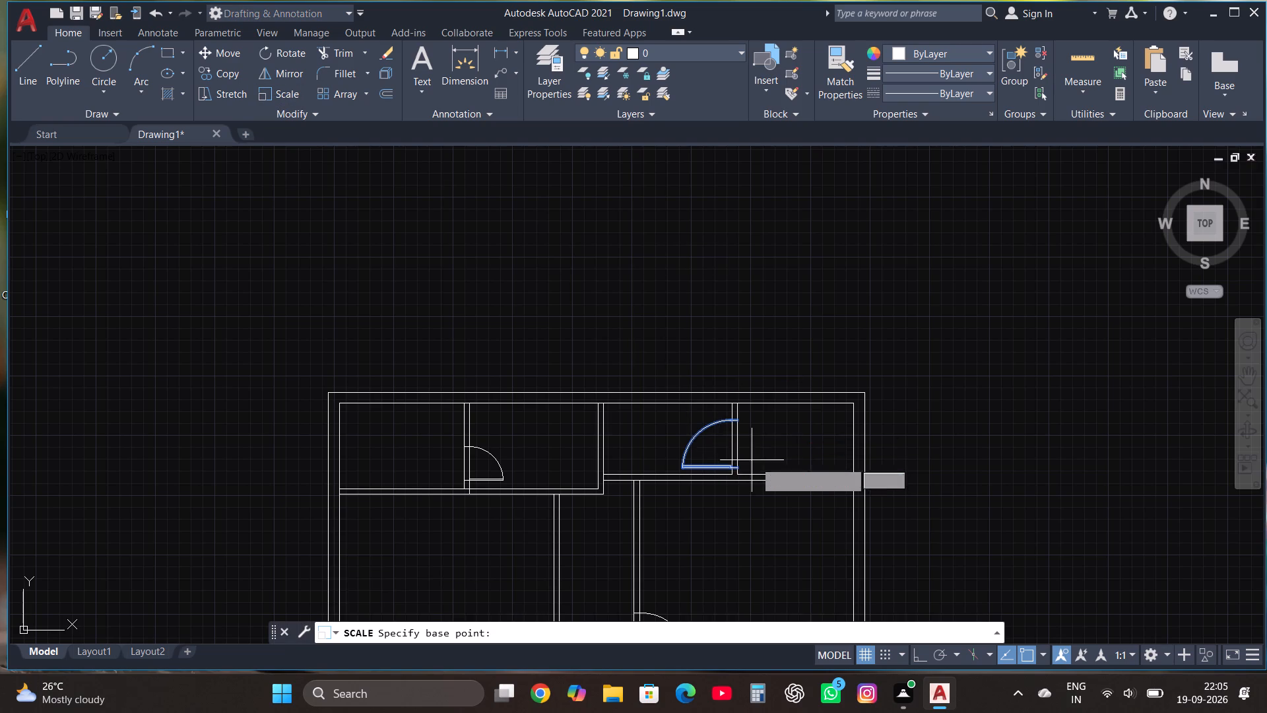
{"action": "scroll", "coordinate": [755, 461], "scroll_direction": "up", "scroll_amount": 1}
{"action": "left_click", "coordinate": [726, 475]}
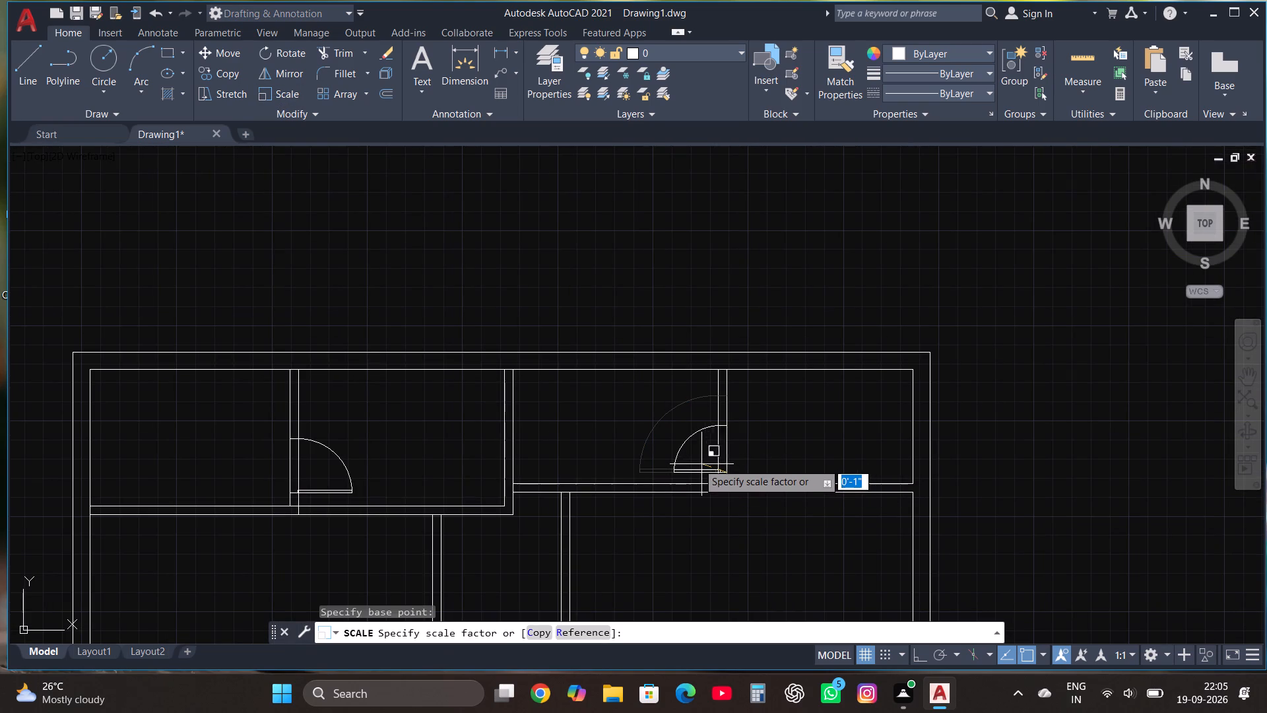
{"action": "left_click", "coordinate": [696, 463]}
Trim the partition lines crossing the two top-row door openings with a fence through each opening.
{"action": "scroll", "coordinate": [723, 364], "scroll_direction": "down", "scroll_amount": 2}
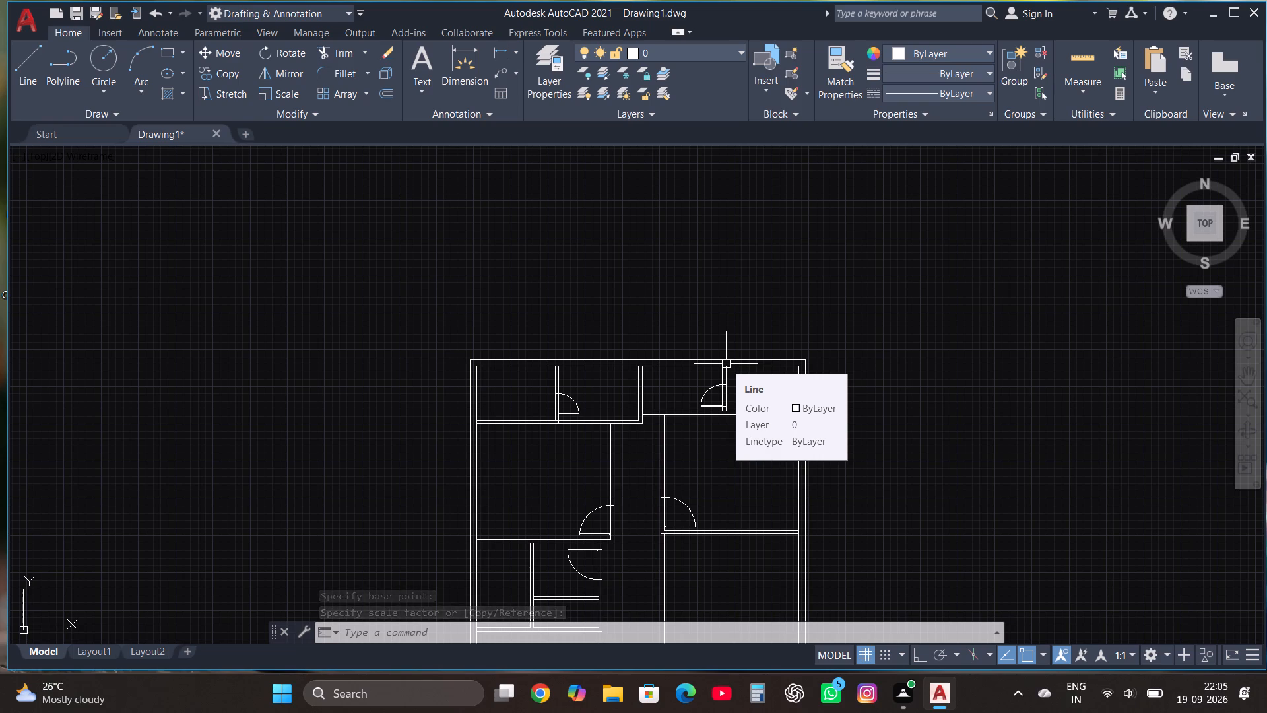
{"action": "scroll", "coordinate": [685, 340], "scroll_direction": "down", "scroll_amount": 3}
{"action": "scroll", "coordinate": [602, 334], "scroll_direction": "up", "scroll_amount": 2}
{"action": "scroll", "coordinate": [749, 464], "scroll_direction": "up", "scroll_amount": 2}
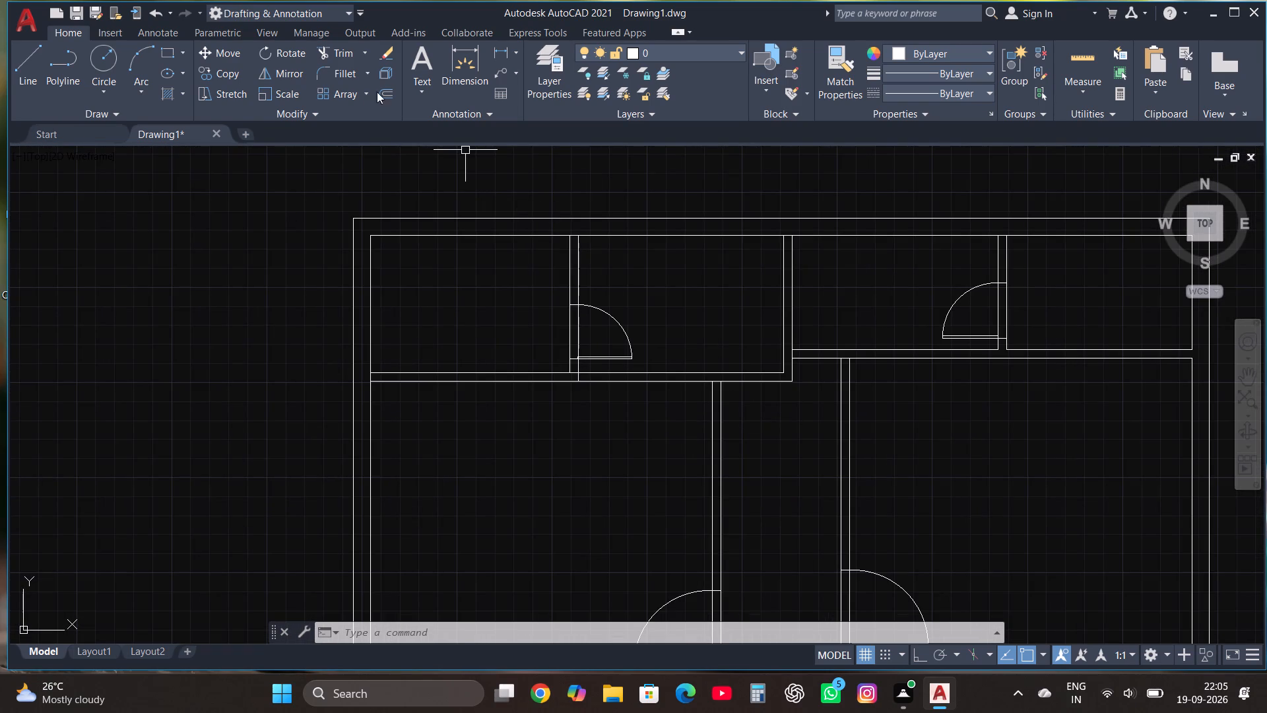
{"action": "left_click", "coordinate": [335, 52]}
{"action": "left_click", "coordinate": [591, 326]}
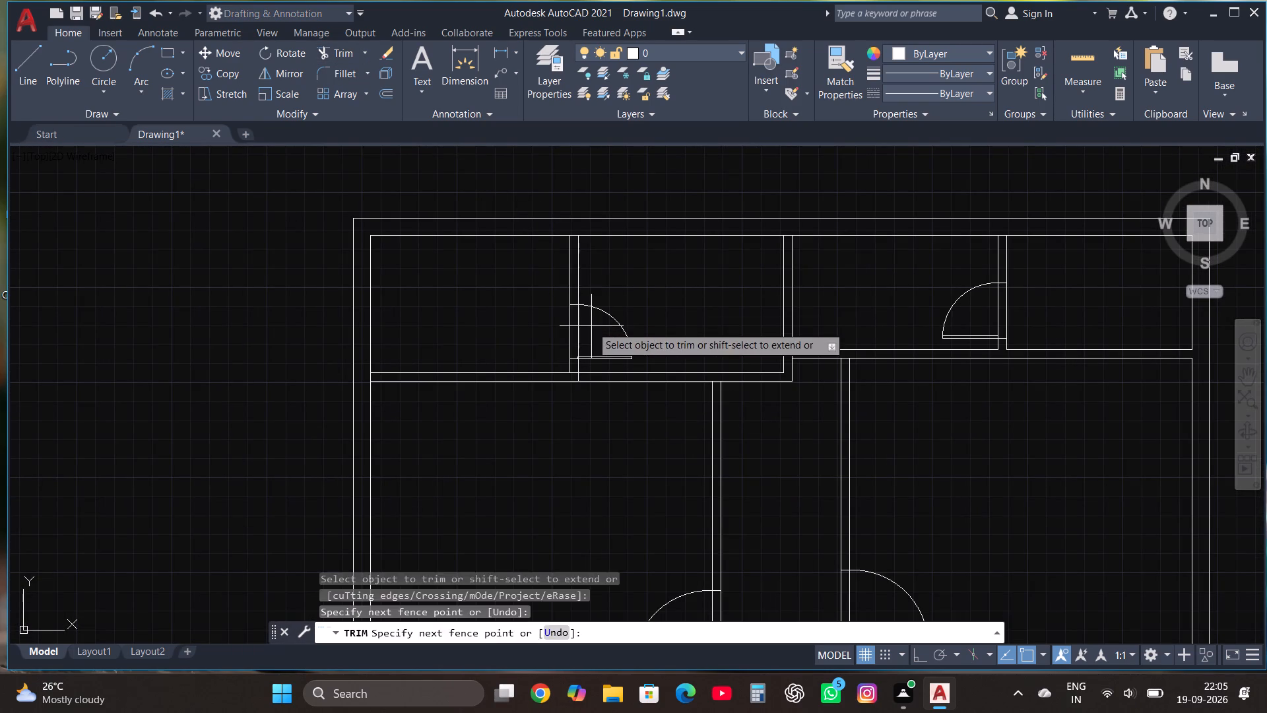
{"action": "left_click", "coordinate": [540, 327]}
{"action": "left_click", "coordinate": [990, 310]}
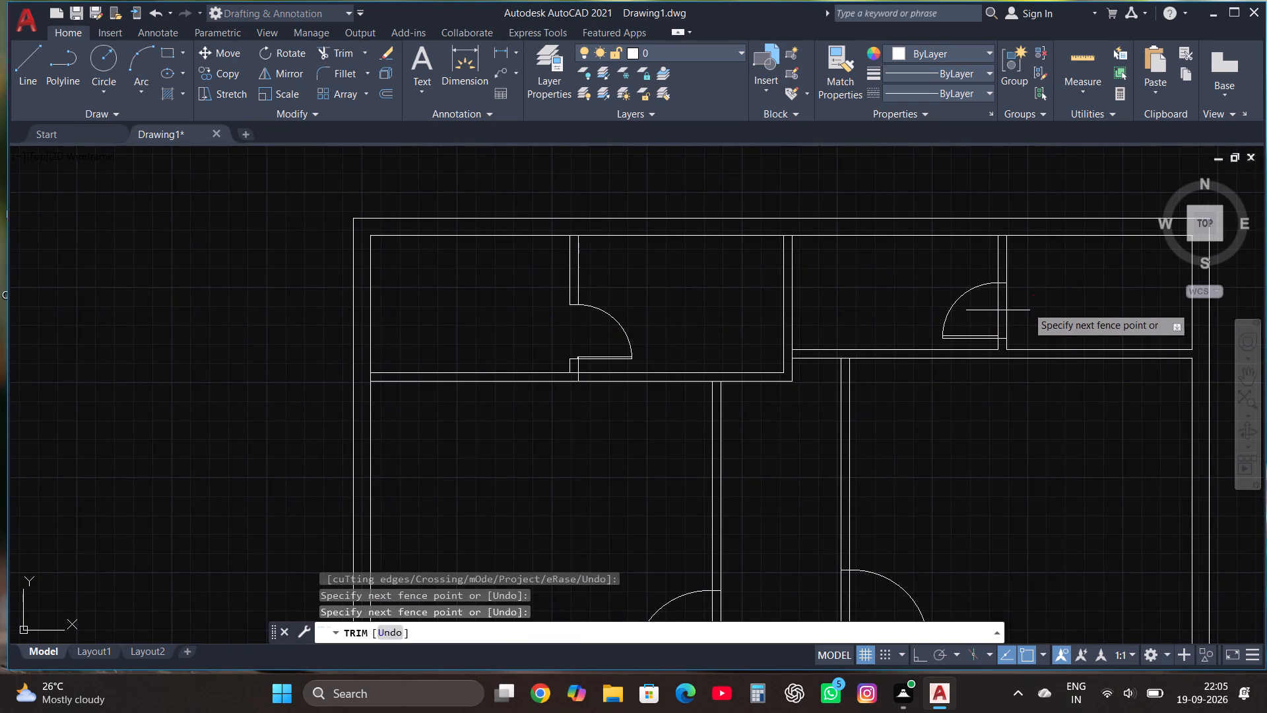
{"action": "left_click", "coordinate": [1027, 306]}
Trim the wall lines across the door openings of the large upper-left, upper-right, small middle-left and lower-left rooms along the corridor.
{"action": "scroll", "coordinate": [794, 364], "scroll_direction": "down", "scroll_amount": 2}
{"action": "scroll", "coordinate": [763, 490], "scroll_direction": "up", "scroll_amount": 2}
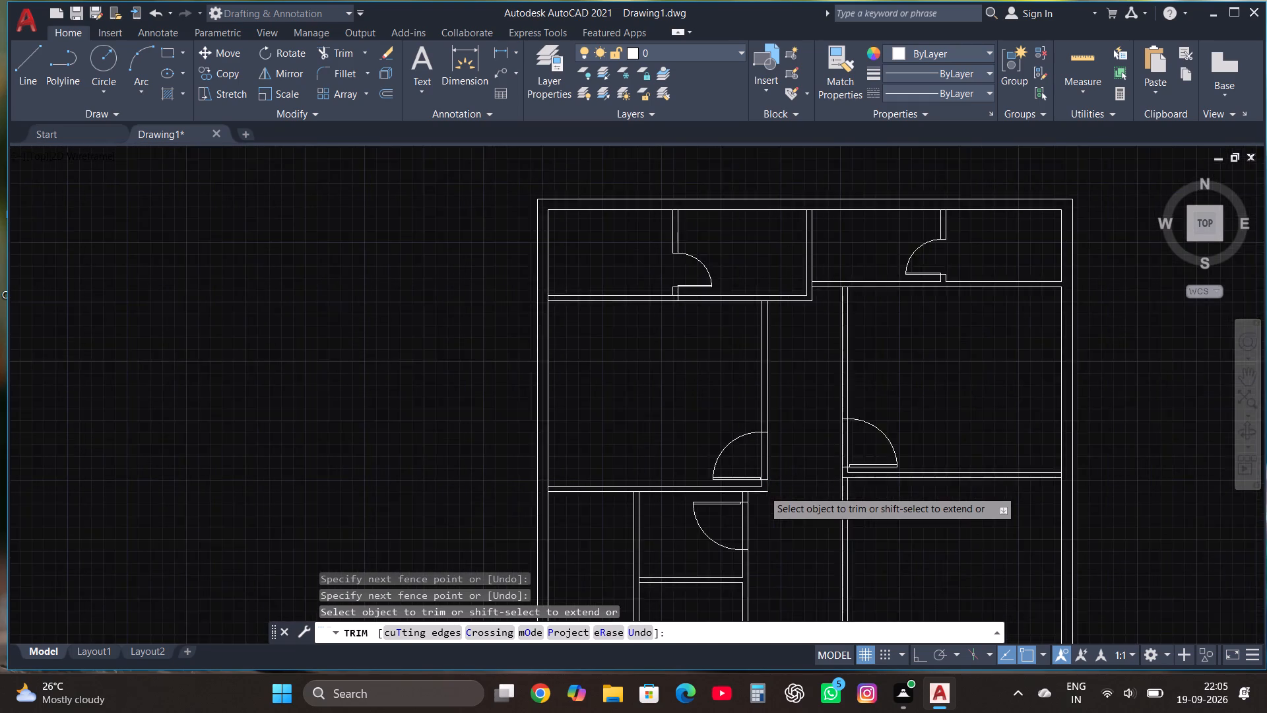
{"action": "left_click", "coordinate": [739, 436]}
{"action": "left_click", "coordinate": [910, 415]}
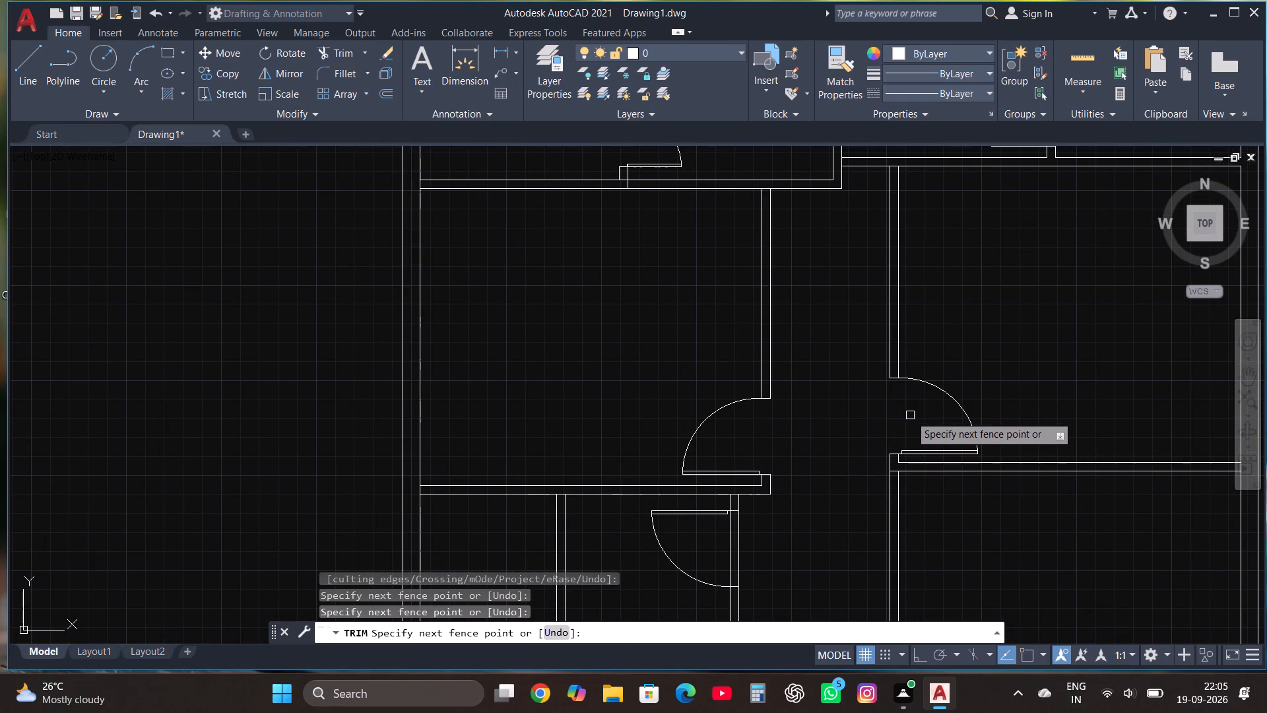
{"action": "left_click", "coordinate": [717, 545]}
{"action": "left_click", "coordinate": [755, 539]}
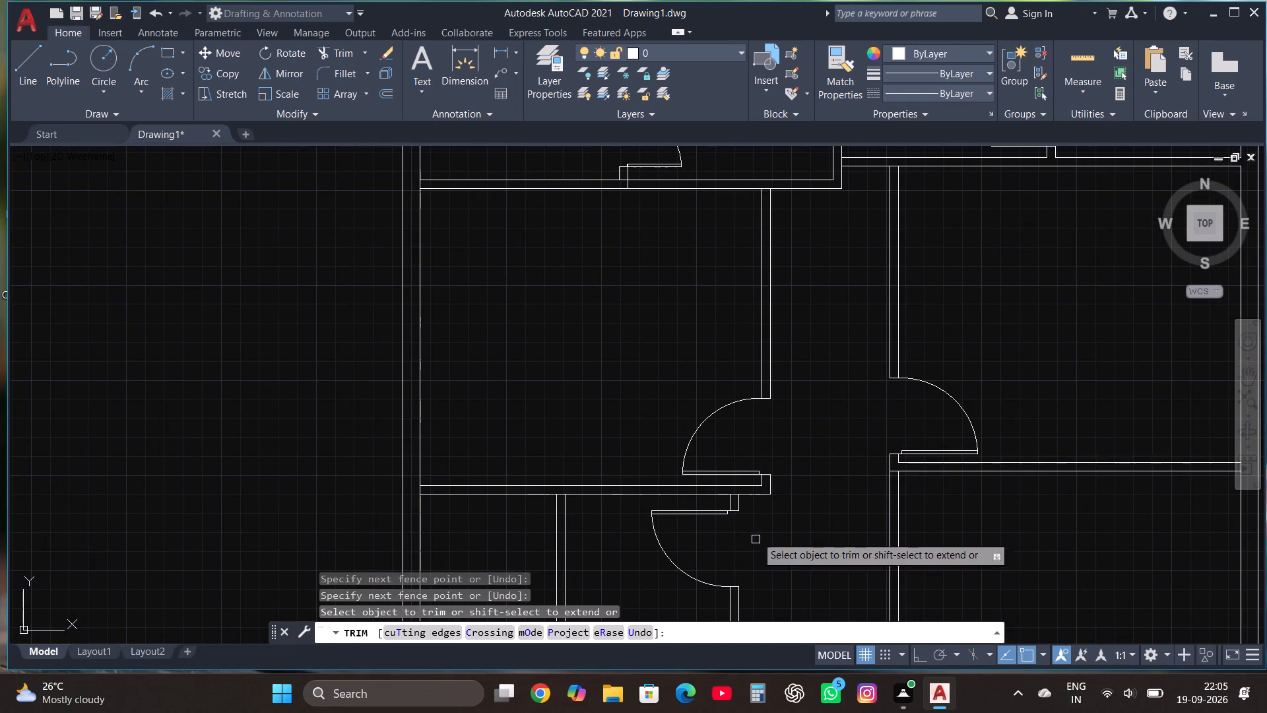
{"action": "scroll", "coordinate": [809, 351], "scroll_direction": "down", "scroll_amount": 2}
{"action": "scroll", "coordinate": [816, 520], "scroll_direction": "up", "scroll_amount": 1}
{"action": "left_click", "coordinate": [748, 557]}
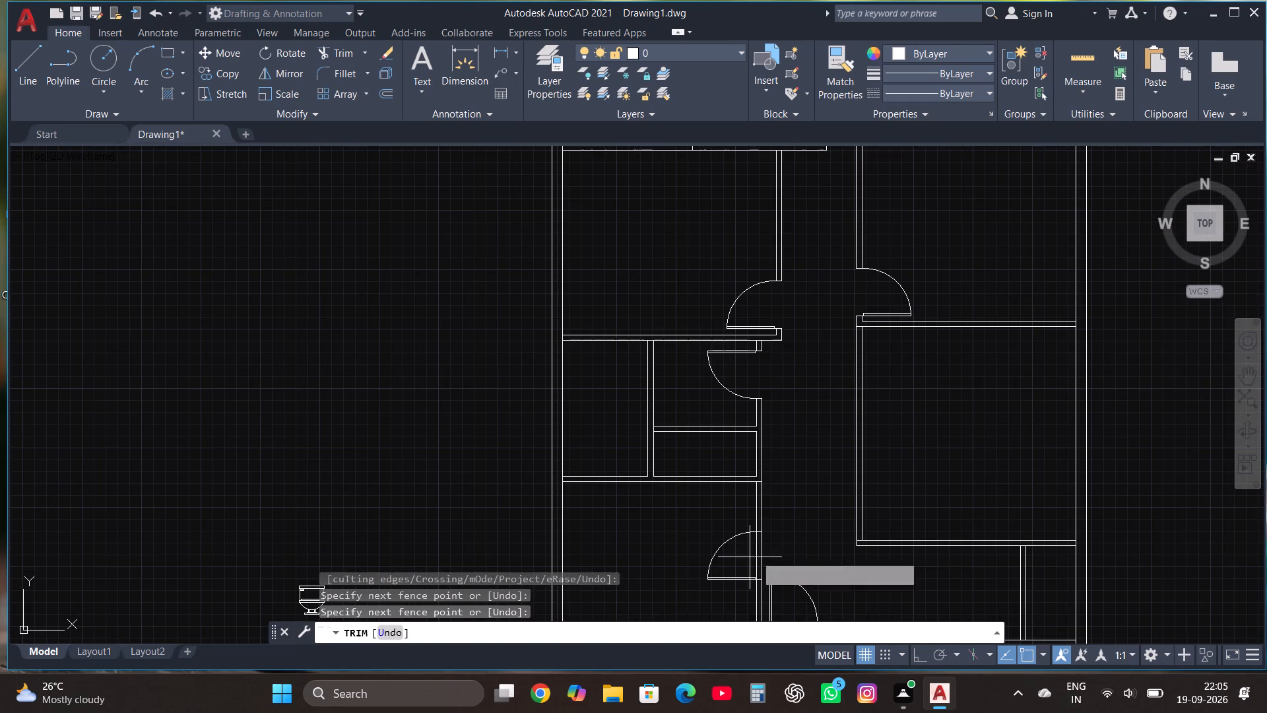
{"action": "left_click", "coordinate": [776, 547]}
Trim the wall lines across the last two door openings at the corridor's lower end, one horizontal and one vertical, and end trimming.
{"action": "scroll", "coordinate": [773, 409], "scroll_direction": "down", "scroll_amount": 1}
{"action": "scroll", "coordinate": [780, 537], "scroll_direction": "up", "scroll_amount": 2}
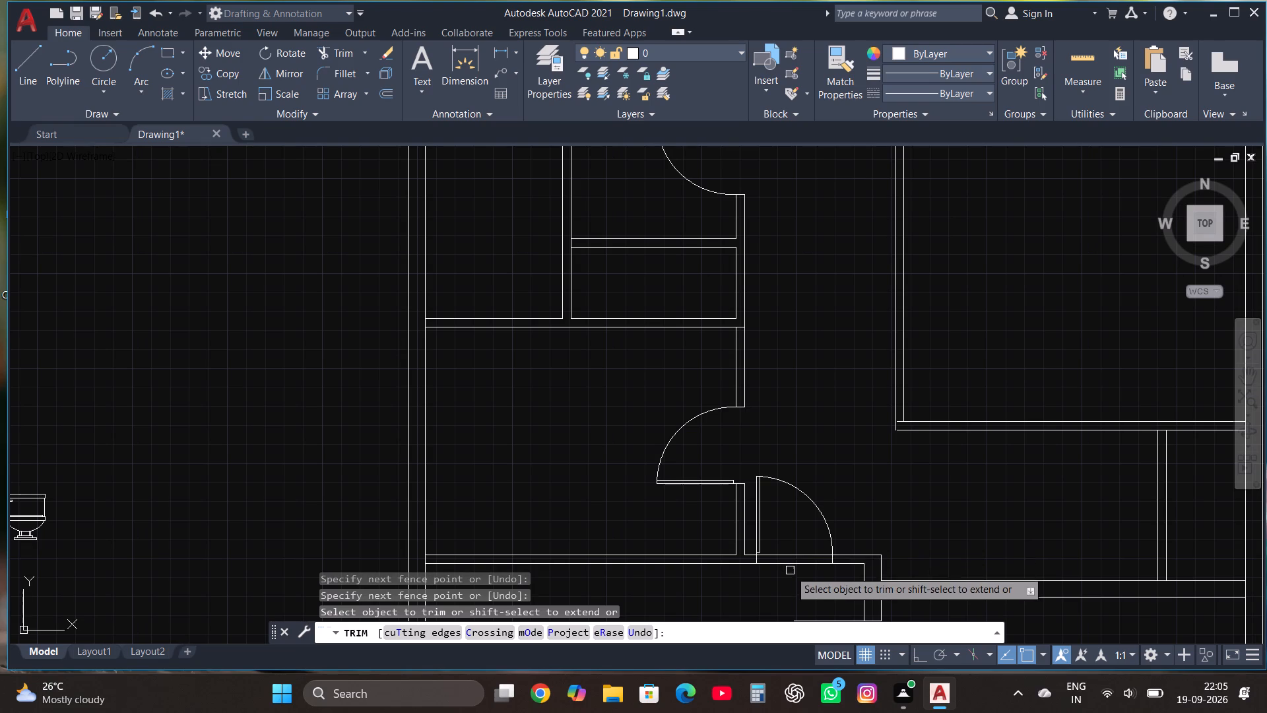
{"action": "left_click", "coordinate": [790, 576]}
{"action": "left_click", "coordinate": [790, 539]}
{"action": "scroll", "coordinate": [818, 421], "scroll_direction": "down", "scroll_amount": 2}
{"action": "scroll", "coordinate": [853, 510], "scroll_direction": "up", "scroll_amount": 2}
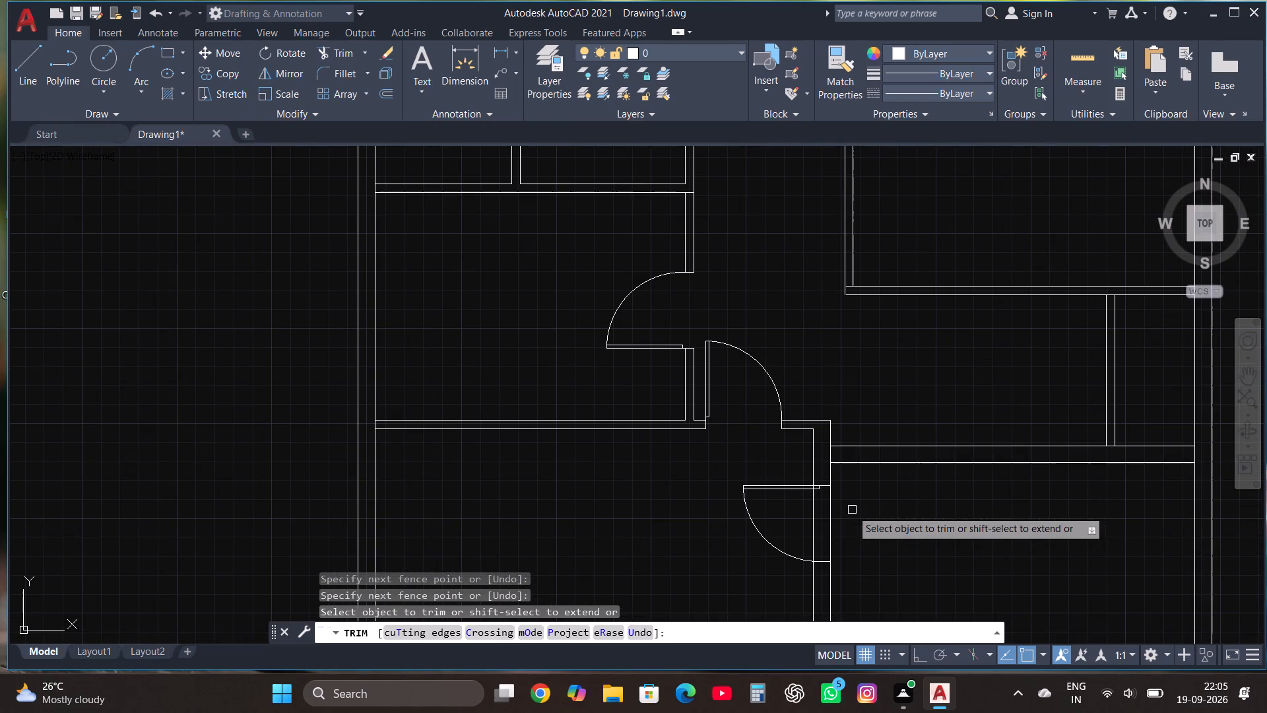
{"action": "left_click", "coordinate": [798, 516]}
{"action": "left_click", "coordinate": [891, 494]}
{"action": "scroll", "coordinate": [863, 531], "scroll_direction": "down", "scroll_amount": 2}
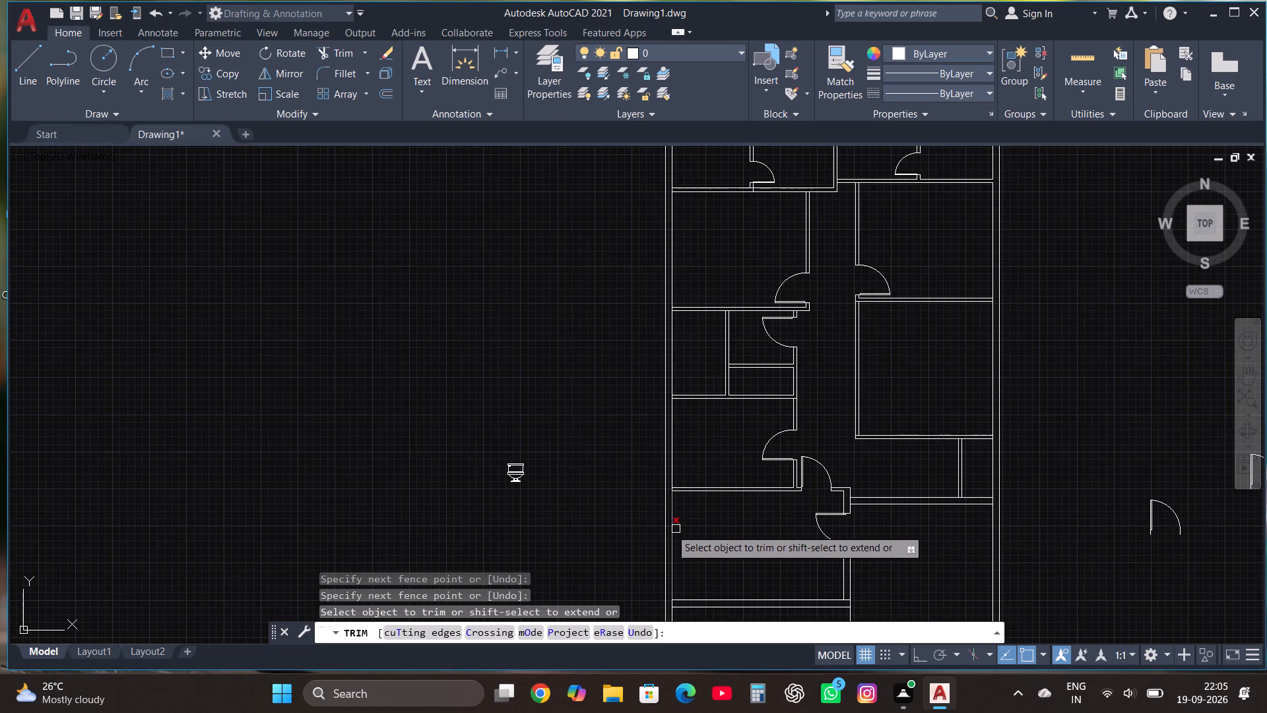
{"action": "scroll", "coordinate": [667, 529], "scroll_direction": "down", "scroll_amount": 1}
{"action": "scroll", "coordinate": [956, 399], "scroll_direction": "up", "scroll_amount": 1}
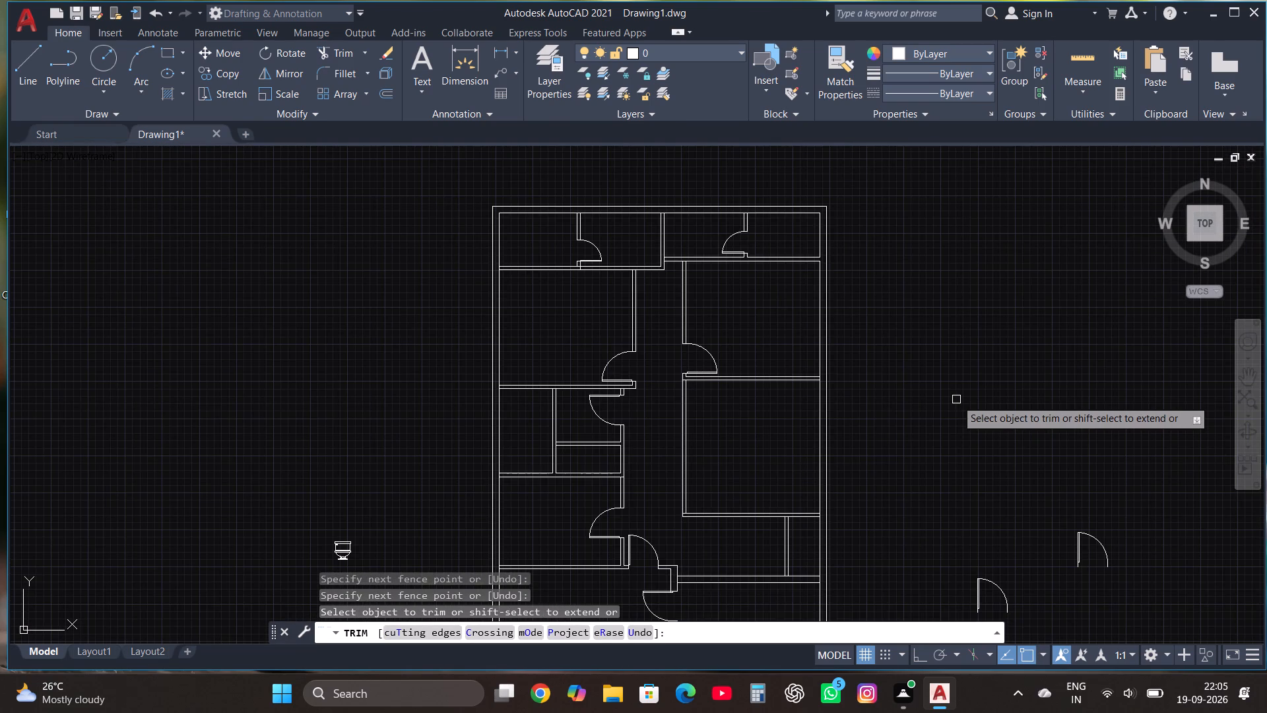
{"action": "key", "text": "Escape"}
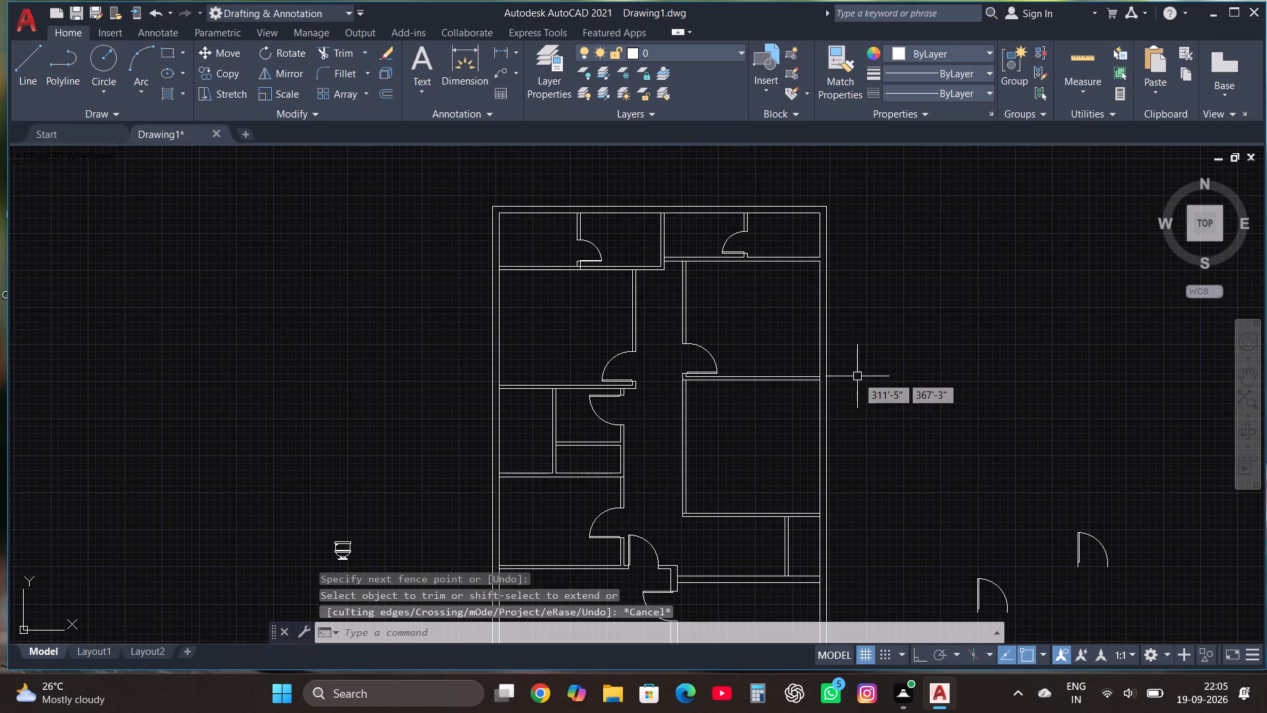
Mirror the nearer spare door outside the plan about a vertical line just beside its leaf, keeping the original.
{"action": "scroll", "coordinate": [857, 376], "scroll_direction": "down", "scroll_amount": 1}
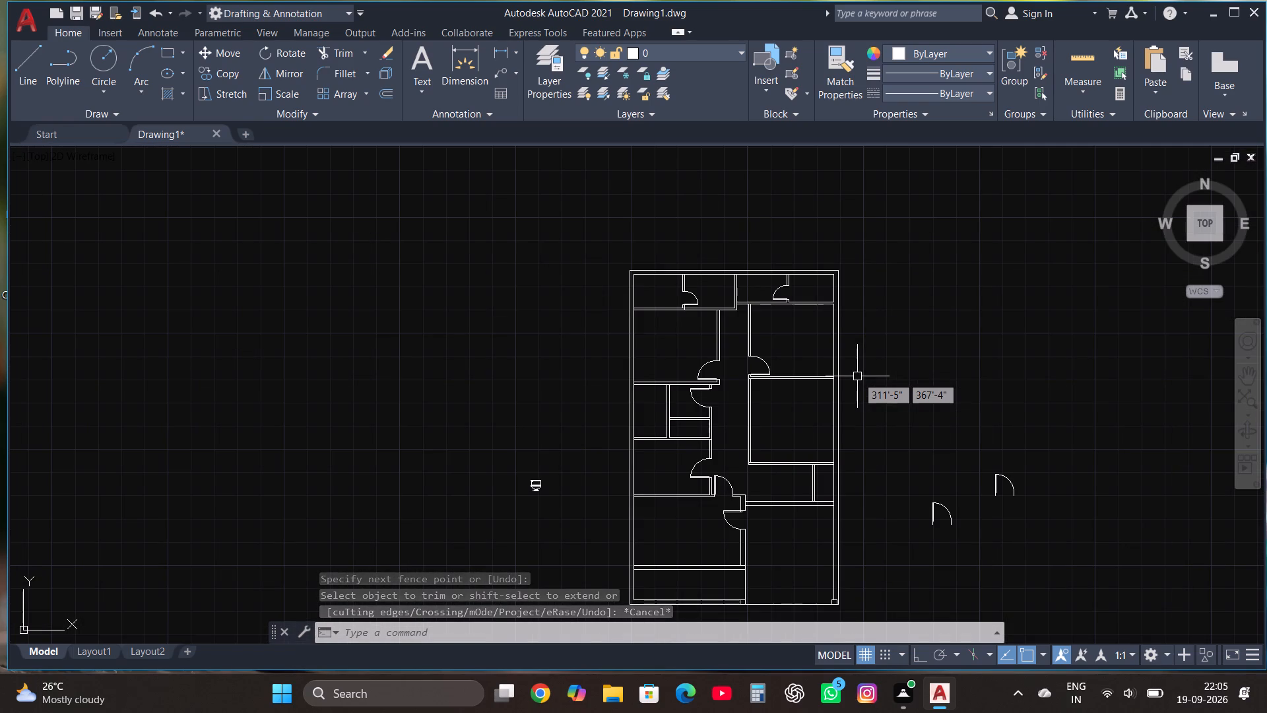
{"action": "scroll", "coordinate": [843, 347], "scroll_direction": "down", "scroll_amount": 1}
{"action": "scroll", "coordinate": [849, 419], "scroll_direction": "up", "scroll_amount": 1}
{"action": "scroll", "coordinate": [849, 419], "scroll_direction": "down", "scroll_amount": 1}
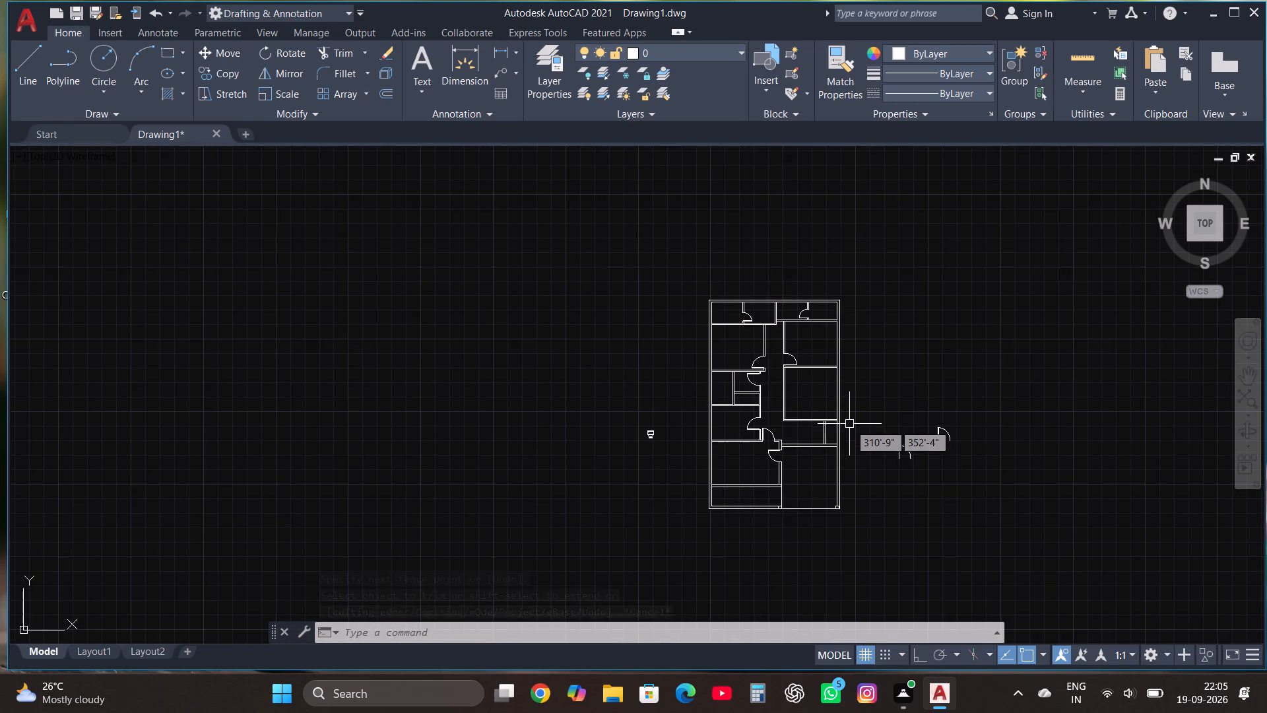
{"action": "scroll", "coordinate": [849, 441], "scroll_direction": "up", "scroll_amount": 1}
{"action": "scroll", "coordinate": [984, 464], "scroll_direction": "up", "scroll_amount": 2}
{"action": "left_click", "coordinate": [925, 512]}
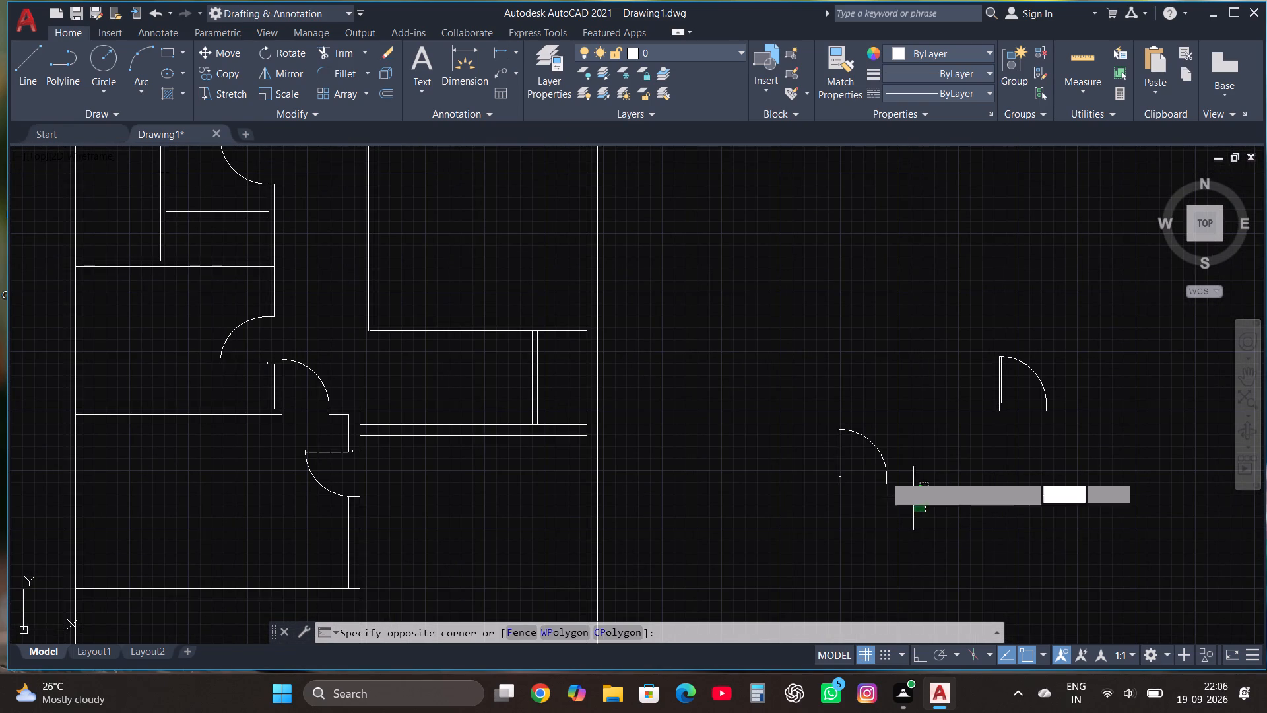
{"action": "left_click", "coordinate": [785, 401]}
{"action": "left_click", "coordinate": [280, 73]}
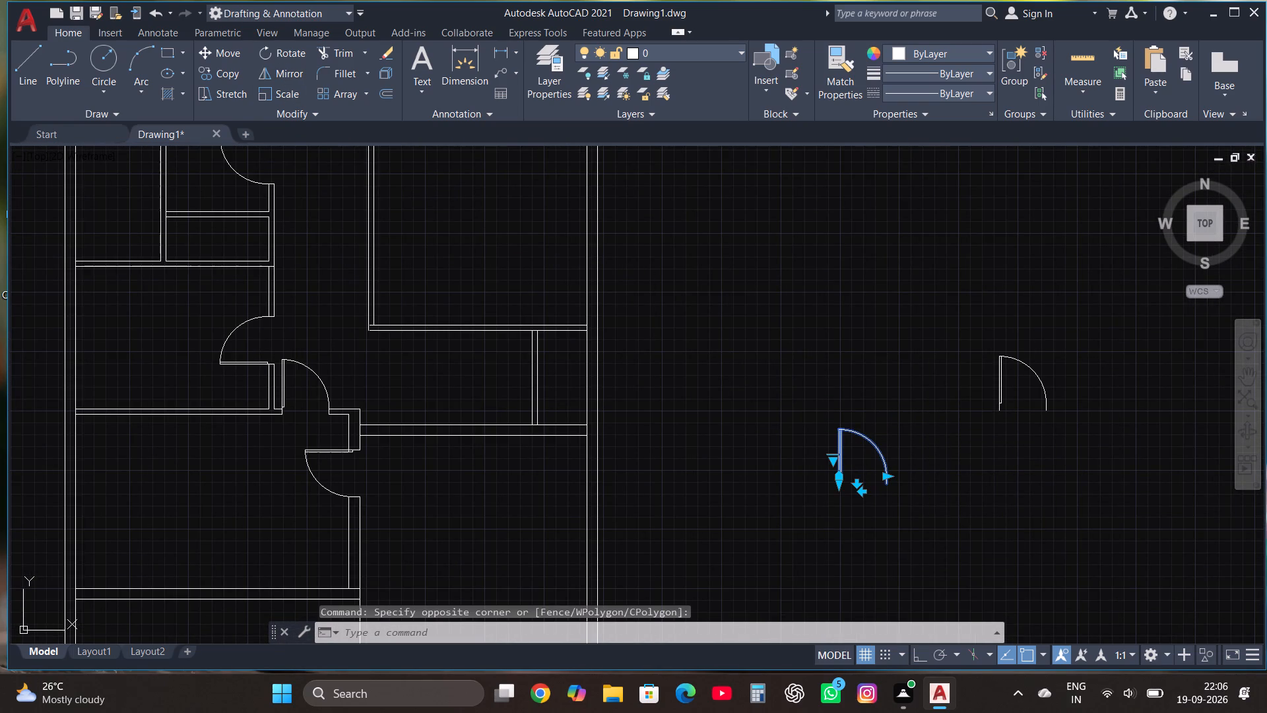
{"action": "left_click", "coordinate": [857, 479]}
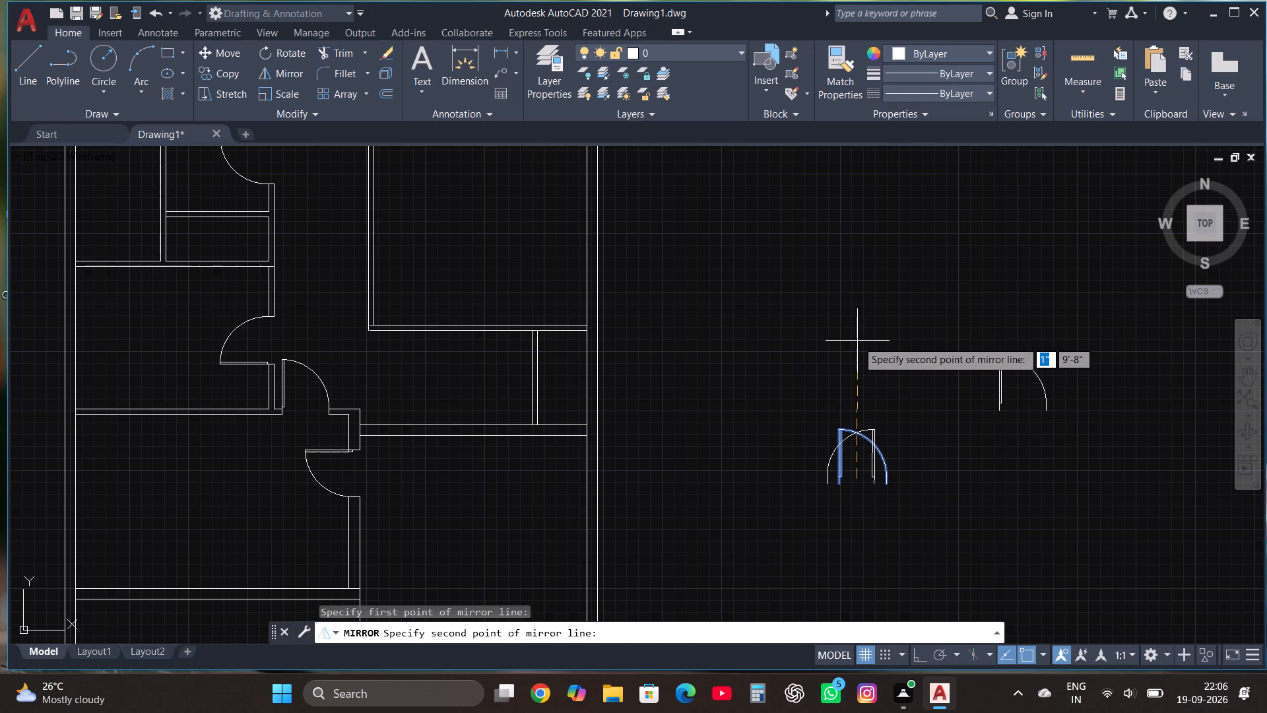
{"action": "key", "text": "F8"}
{"action": "key", "text": "Return"}
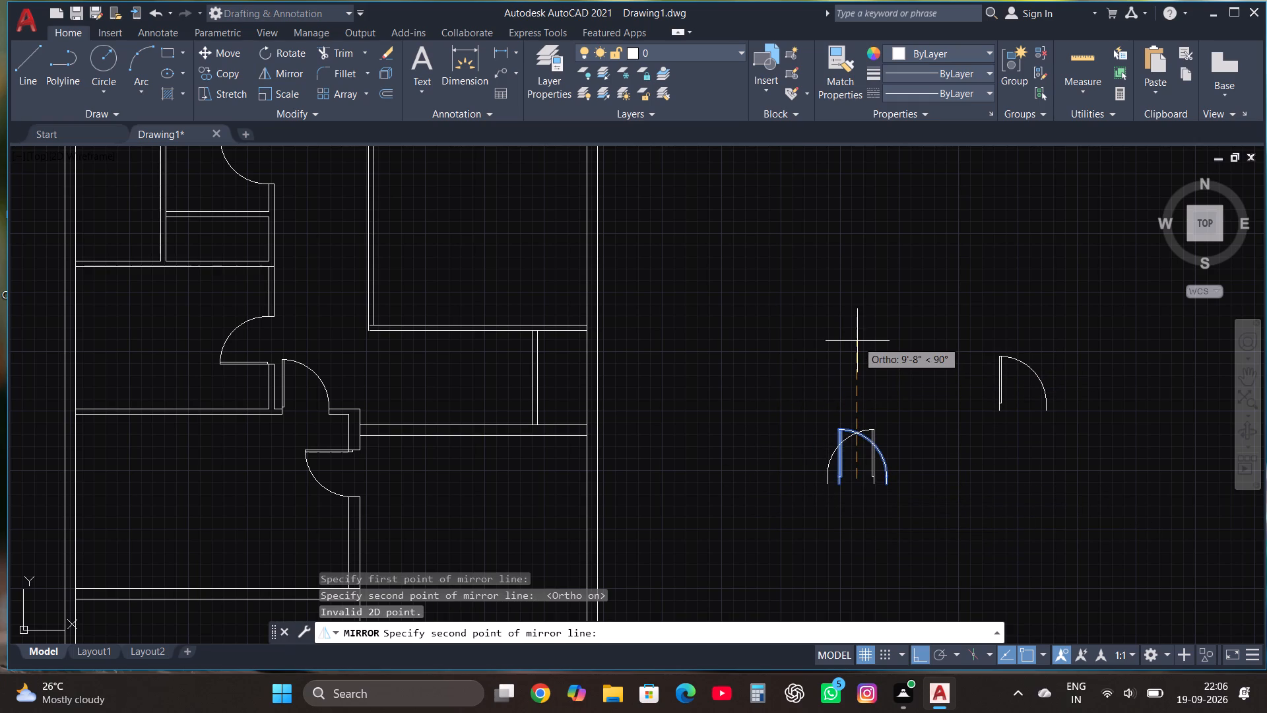
{"action": "left_click", "coordinate": [871, 346]}
{"action": "left_click_drag", "start_coordinate": [913, 397], "coordinate": [871, 346]}
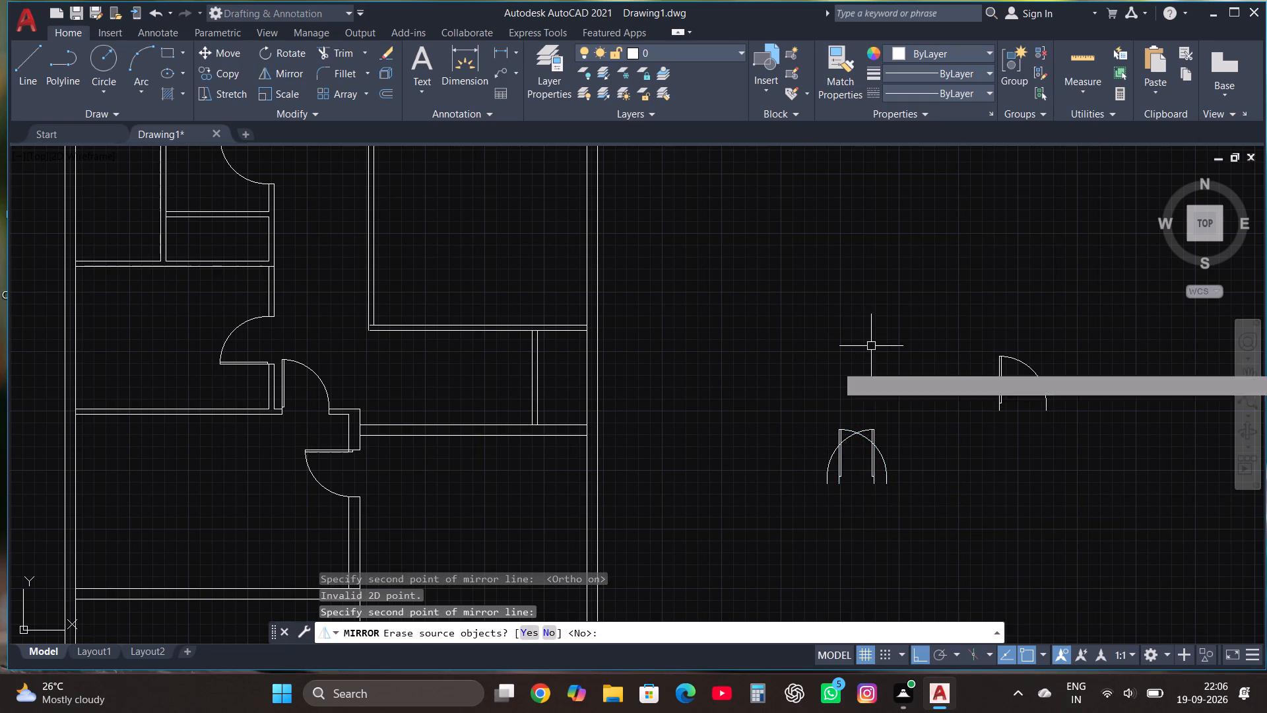
Move the mirrored door horizontally until its arc end meets the original's arc end, forming a double door.
{"action": "left_click", "coordinate": [872, 426]}
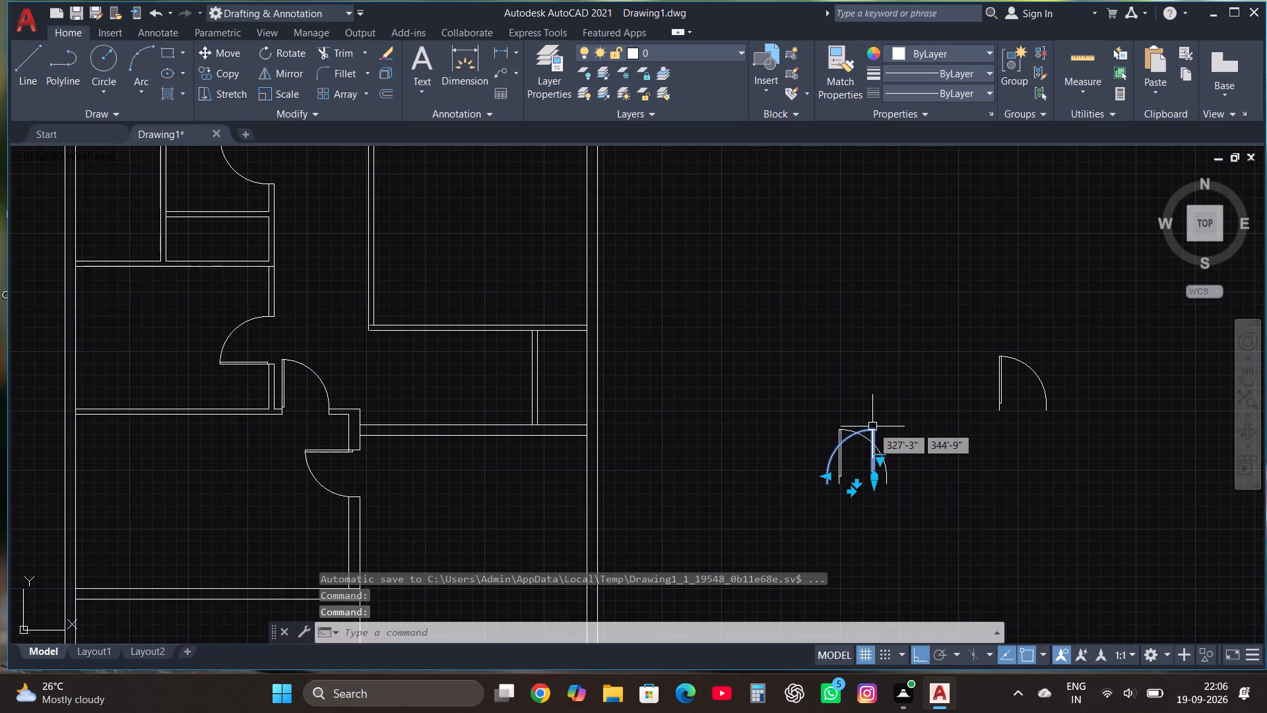
{"action": "left_click", "coordinate": [232, 51]}
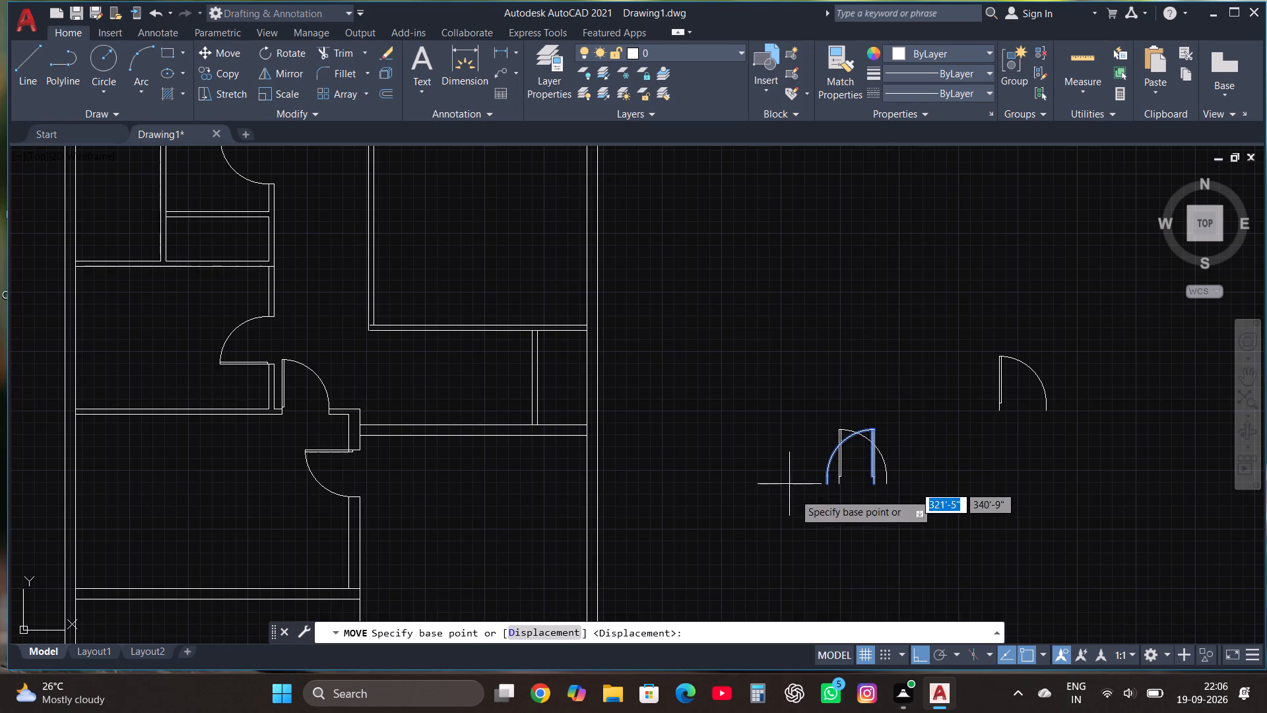
{"action": "left_click", "coordinate": [824, 487]}
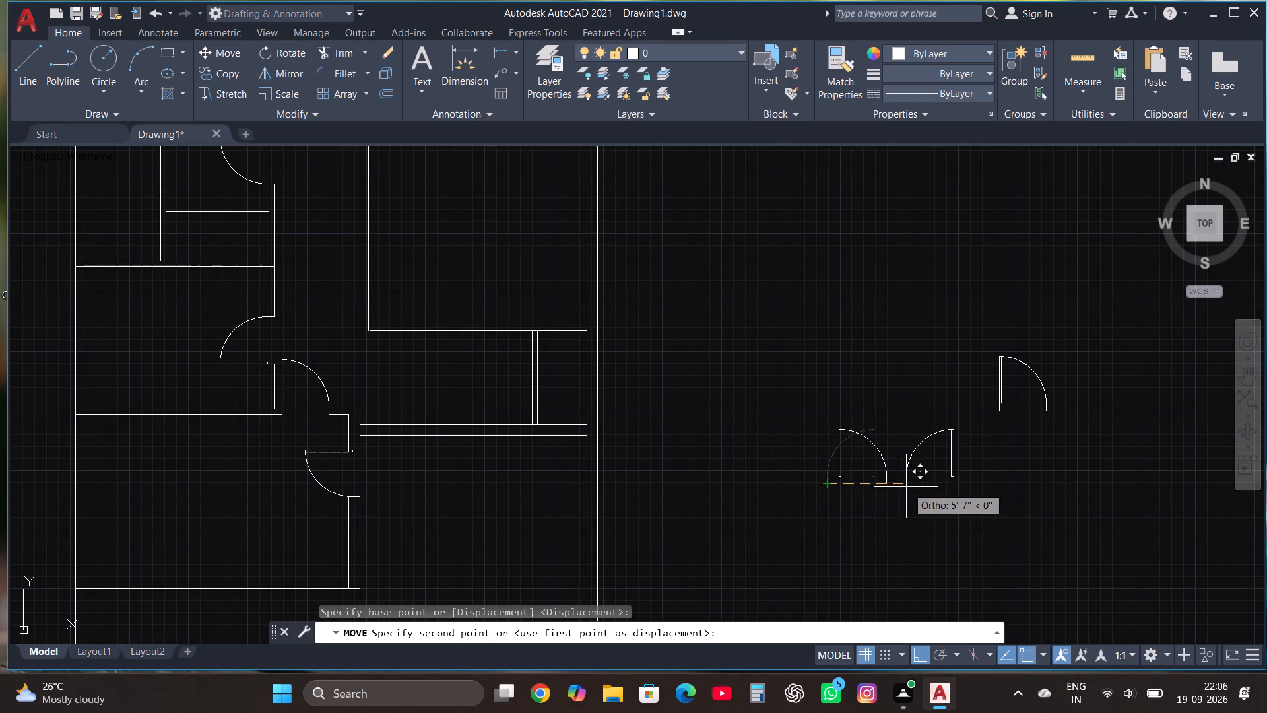
{"action": "left_click", "coordinate": [884, 487]}
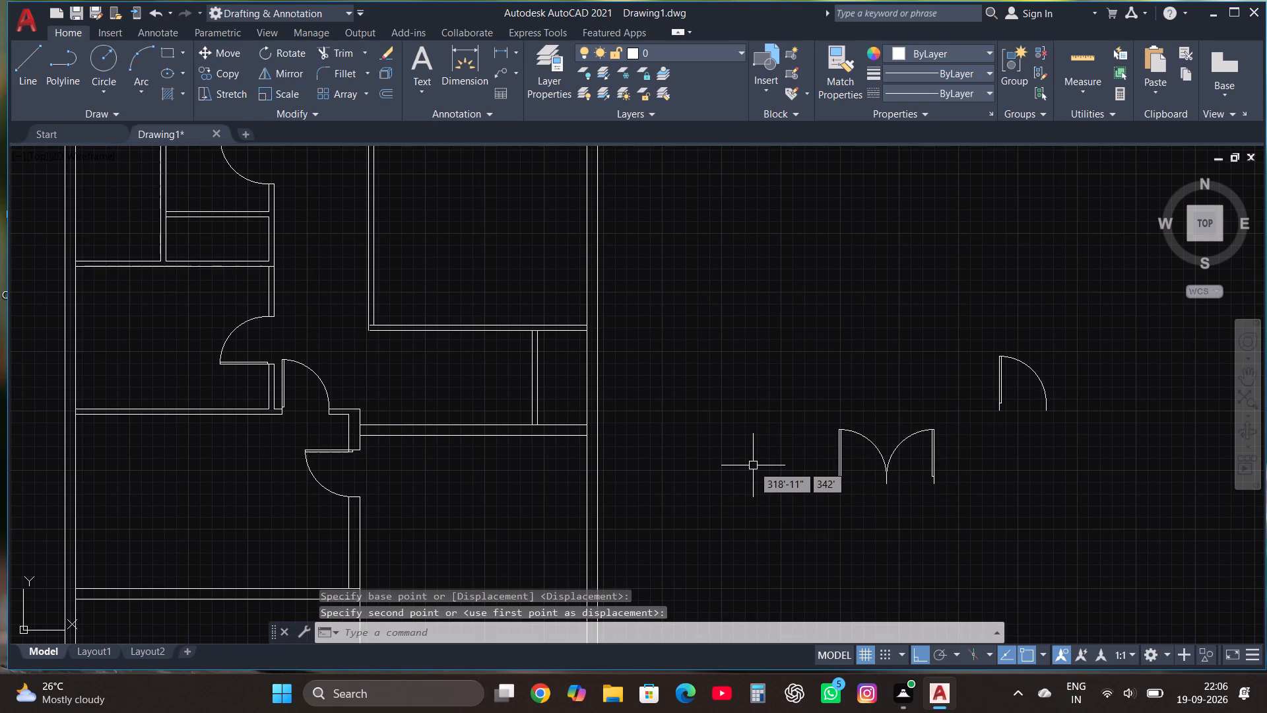
Scale down the double door freehand, using the left leaf's hinge-side endpoint at its foot as base point.
{"action": "scroll", "coordinate": [753, 465], "scroll_direction": "down", "scroll_amount": 2}
{"action": "scroll", "coordinate": [848, 485], "scroll_direction": "up", "scroll_amount": 2}
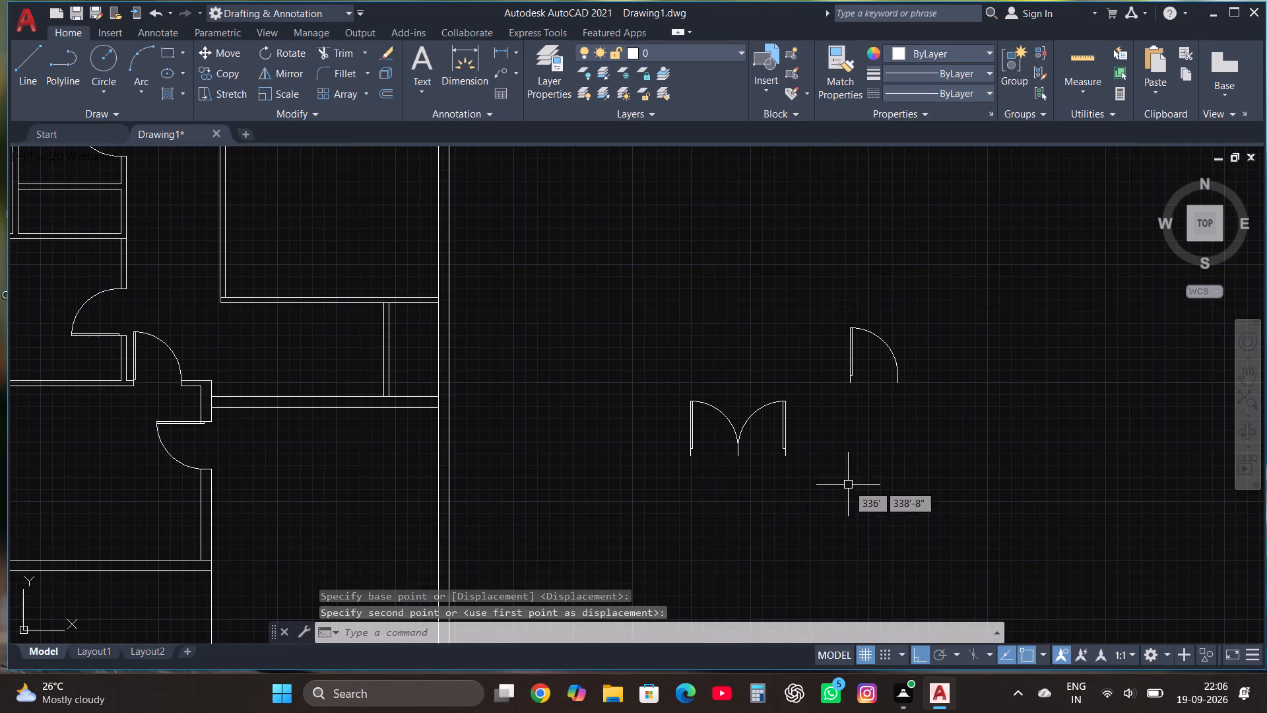
{"action": "left_click", "coordinate": [655, 476]}
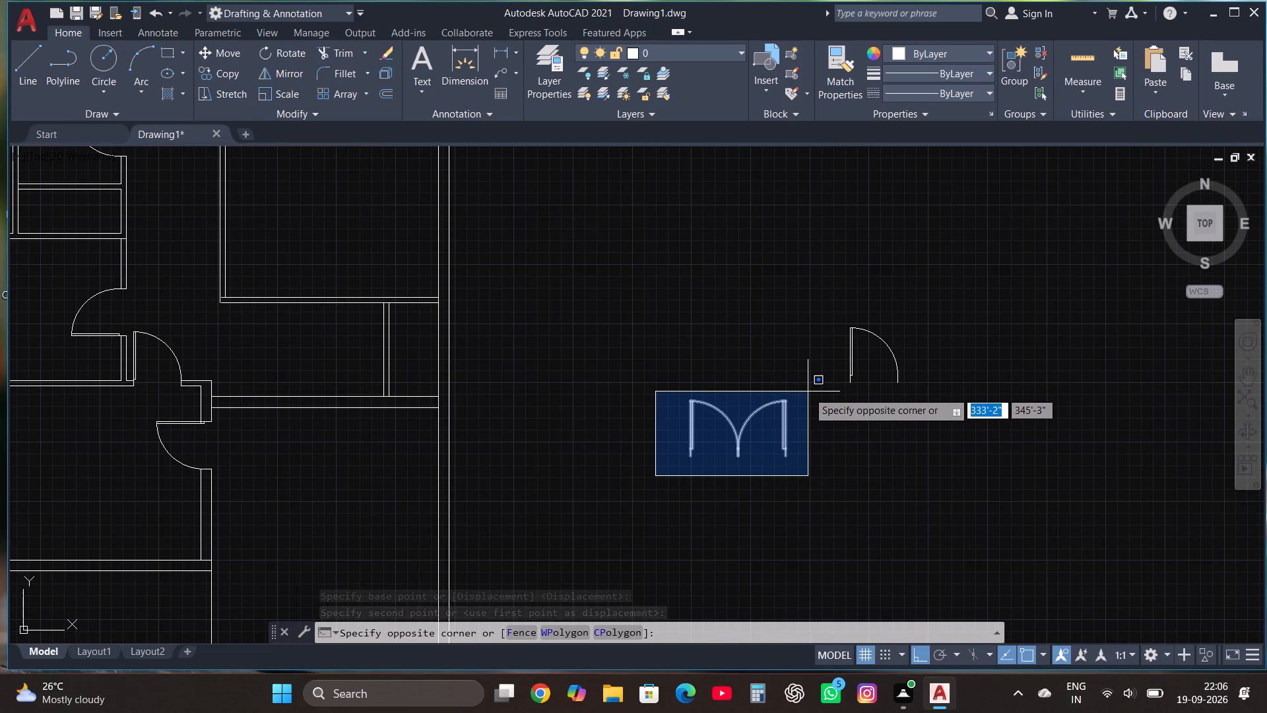
{"action": "left_click", "coordinate": [806, 390]}
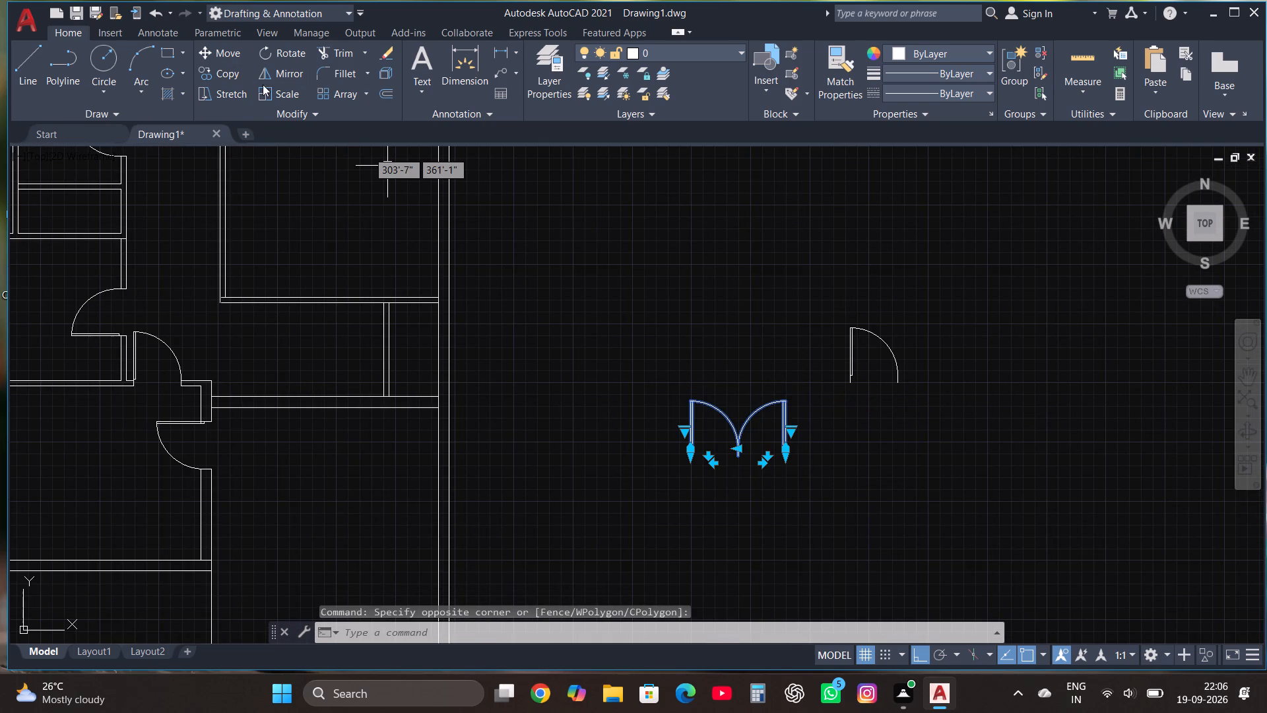
{"action": "left_click", "coordinate": [283, 89]}
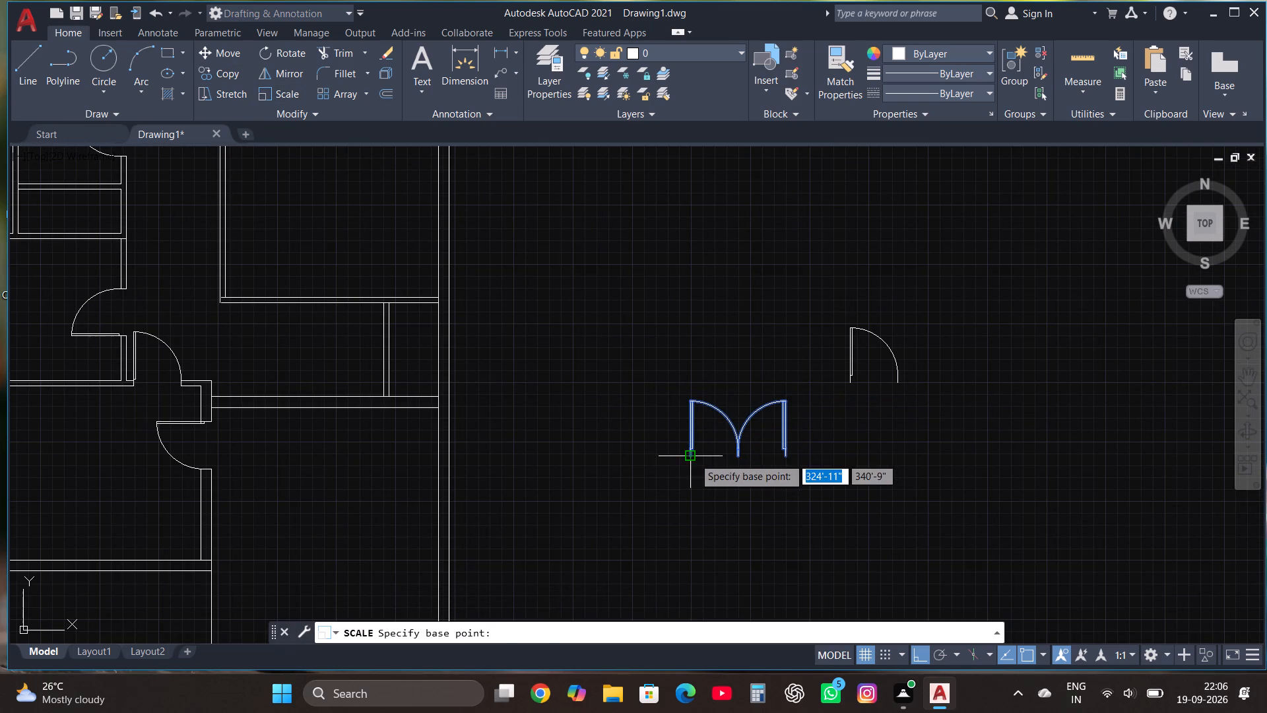
{"action": "left_click", "coordinate": [694, 458]}
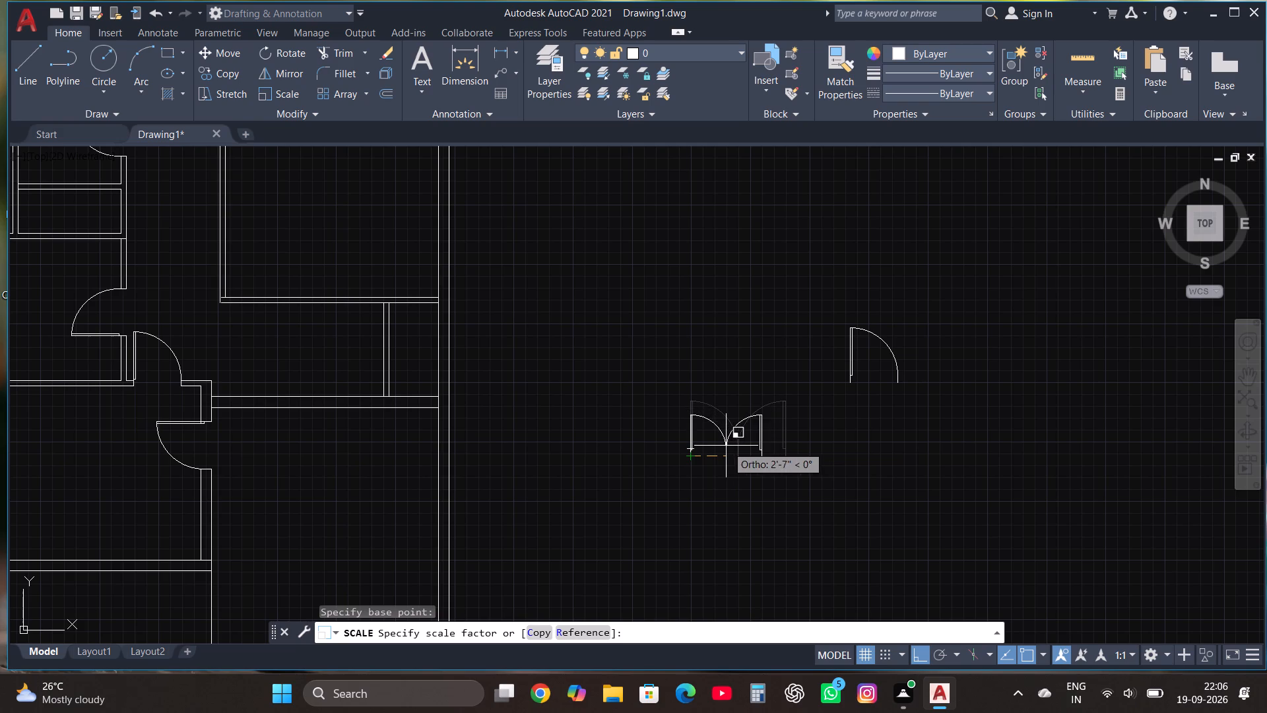
{"action": "left_click", "coordinate": [726, 446]}
Move the double door by its left foot endpoint onto the horizontal wall right of the corridor's lower end, near the wall's left end.
{"action": "left_click", "coordinate": [649, 469]}
{"action": "left_click", "coordinate": [773, 388]}
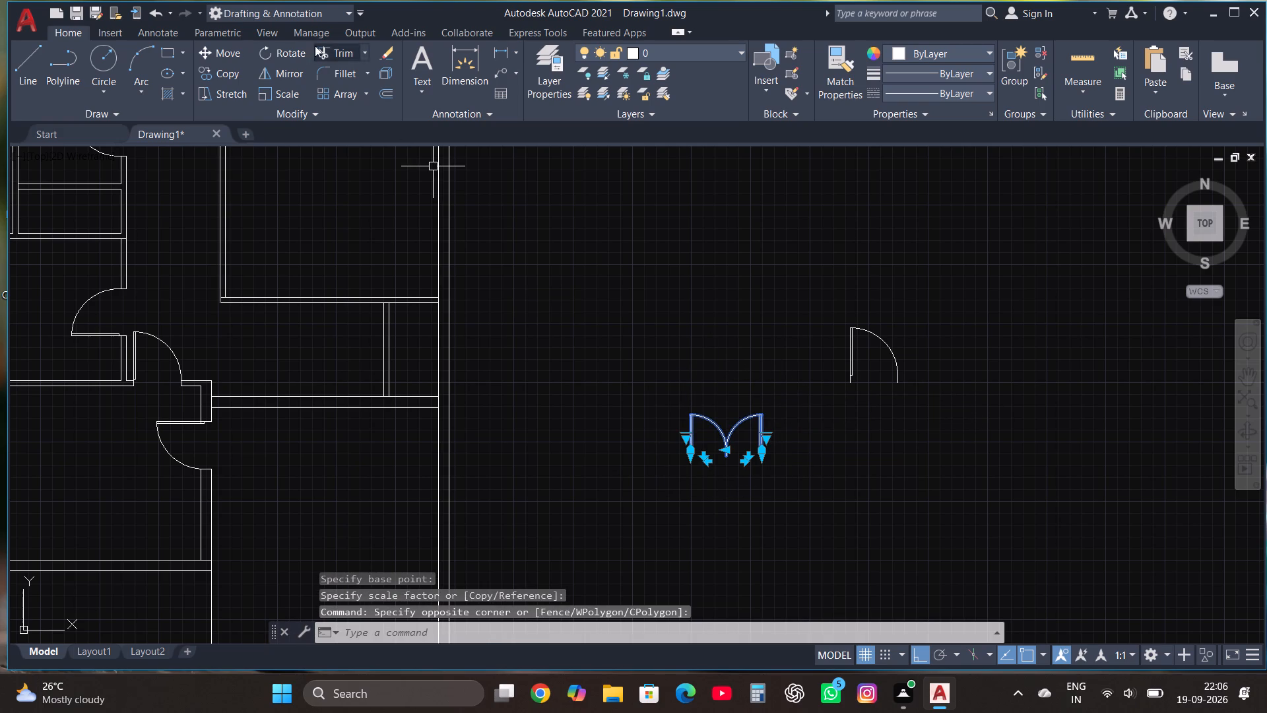
{"action": "left_click", "coordinate": [220, 50]}
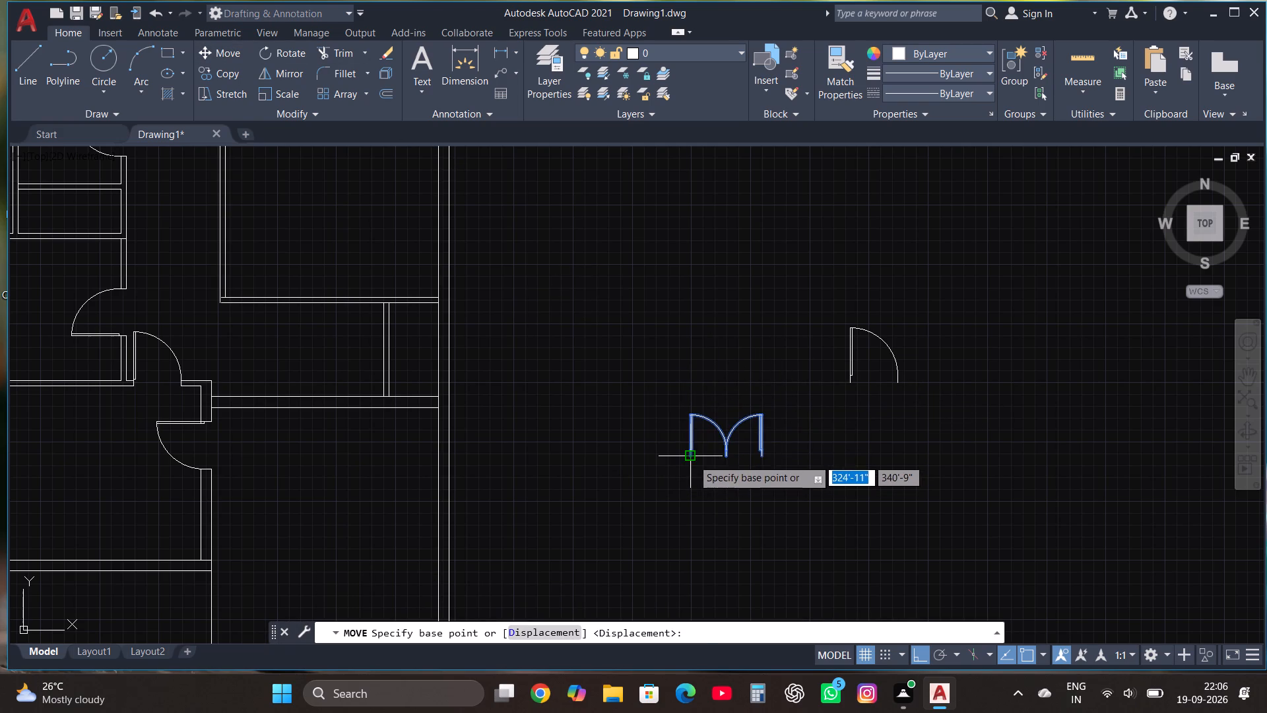
{"action": "left_click", "coordinate": [692, 459]}
{"action": "key", "text": "F8"}
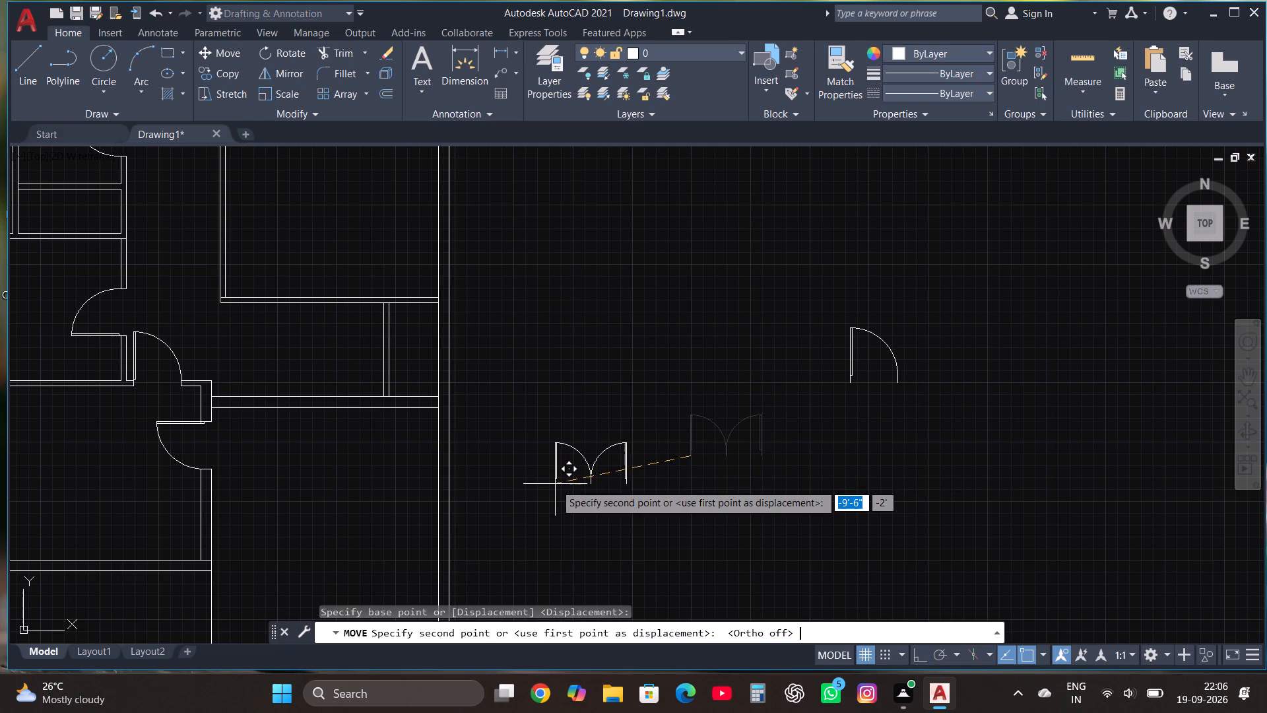
{"action": "scroll", "coordinate": [637, 294], "scroll_direction": "down", "scroll_amount": 2}
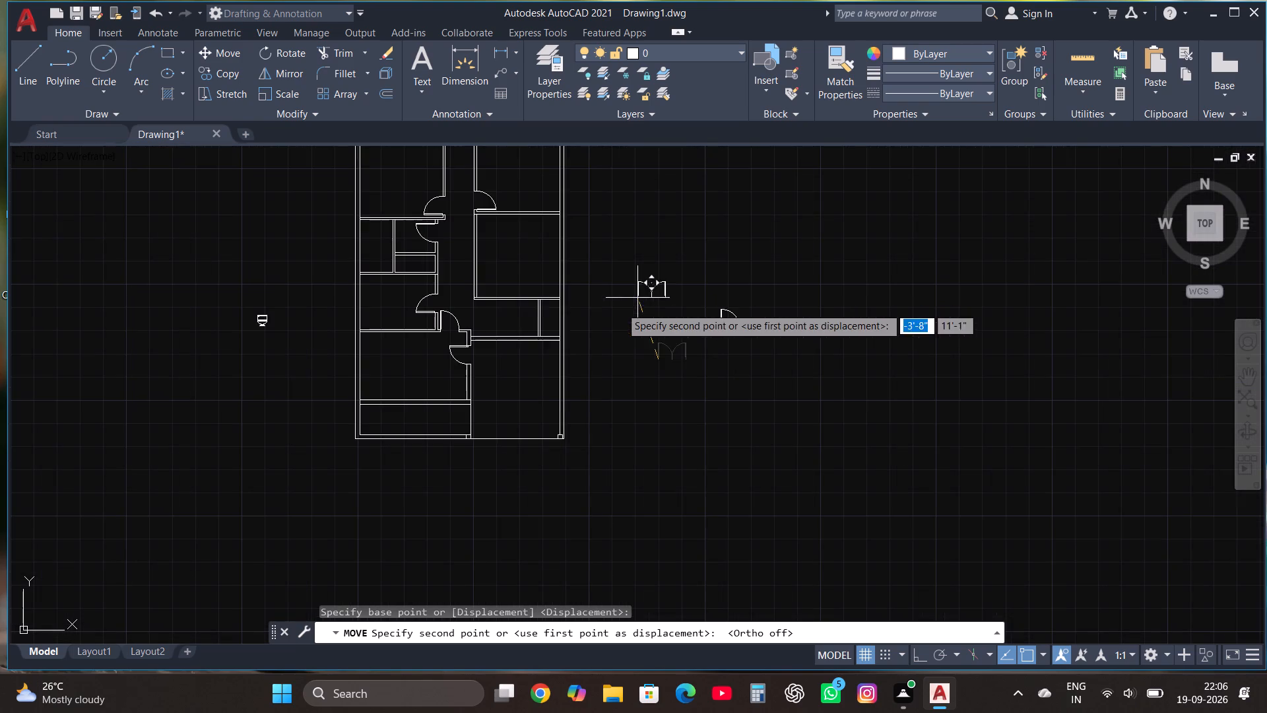
{"action": "scroll", "coordinate": [479, 337], "scroll_direction": "up", "scroll_amount": 4}
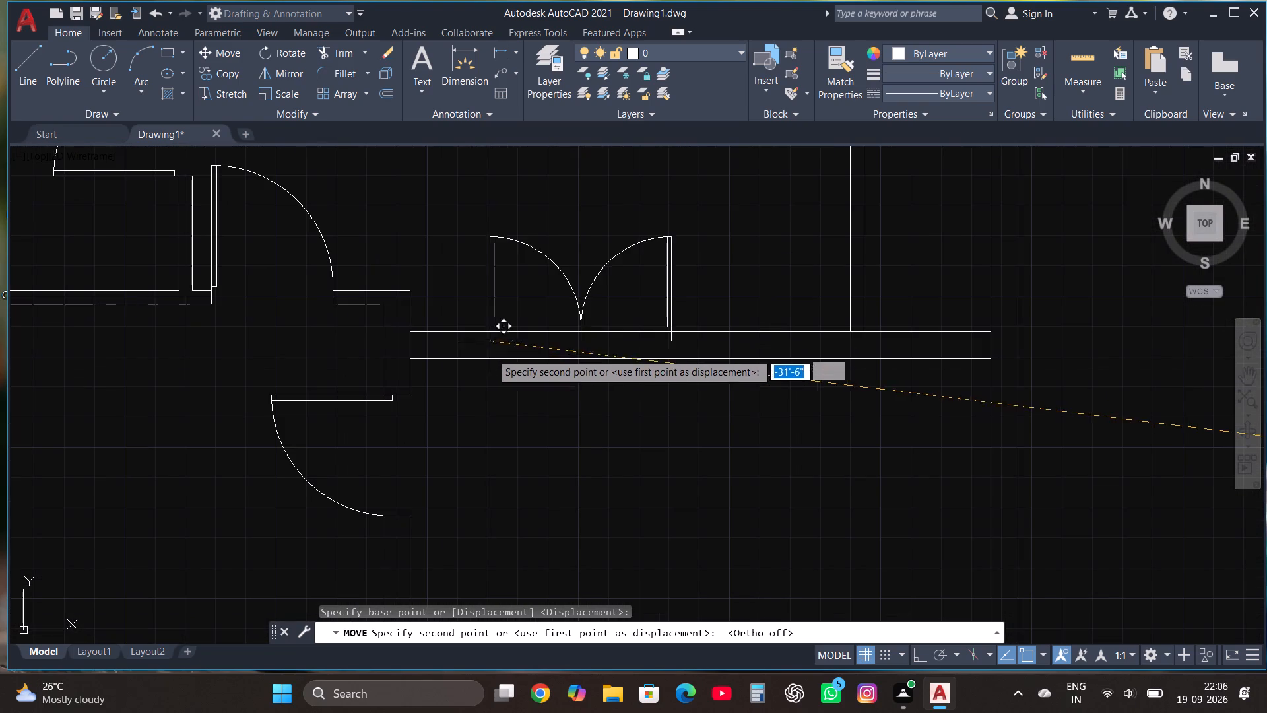
{"action": "left_click", "coordinate": [480, 360]}
Trim the wall lines crossing the double door opening with a fence through each leaf, and end trimming.
{"action": "scroll", "coordinate": [492, 451], "scroll_direction": "down", "scroll_amount": 2}
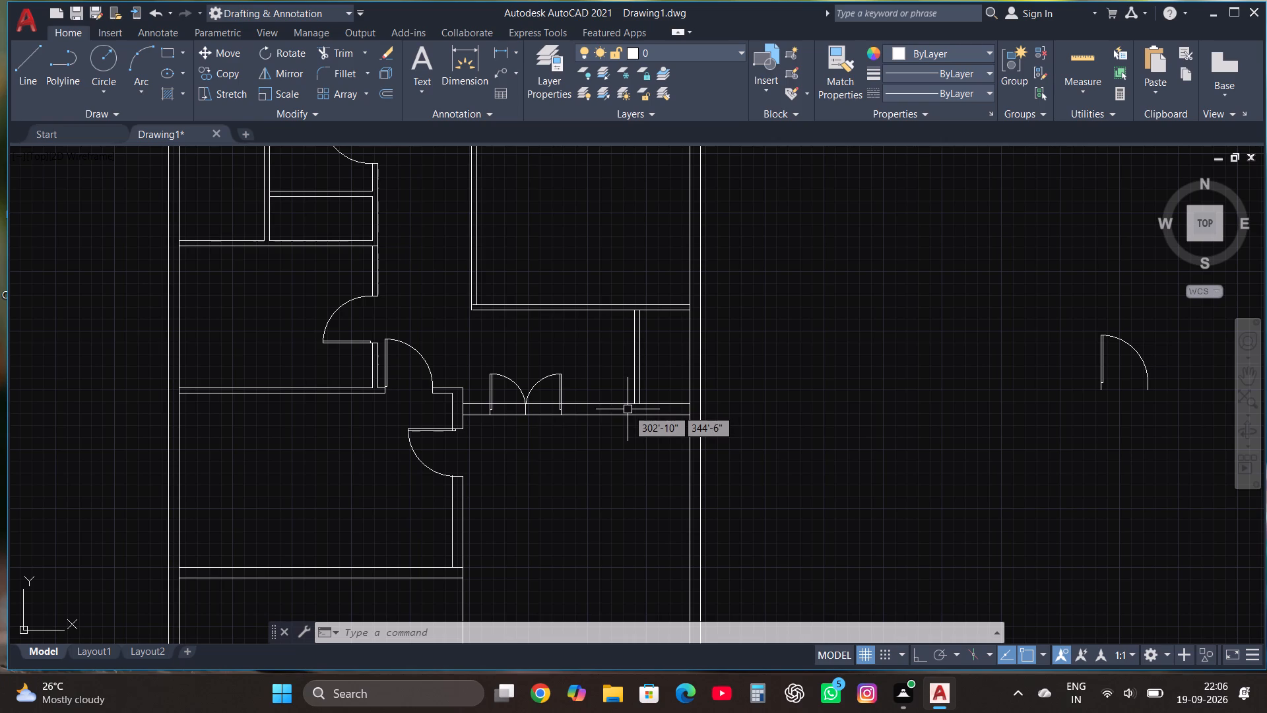
{"action": "left_click", "coordinate": [331, 49]}
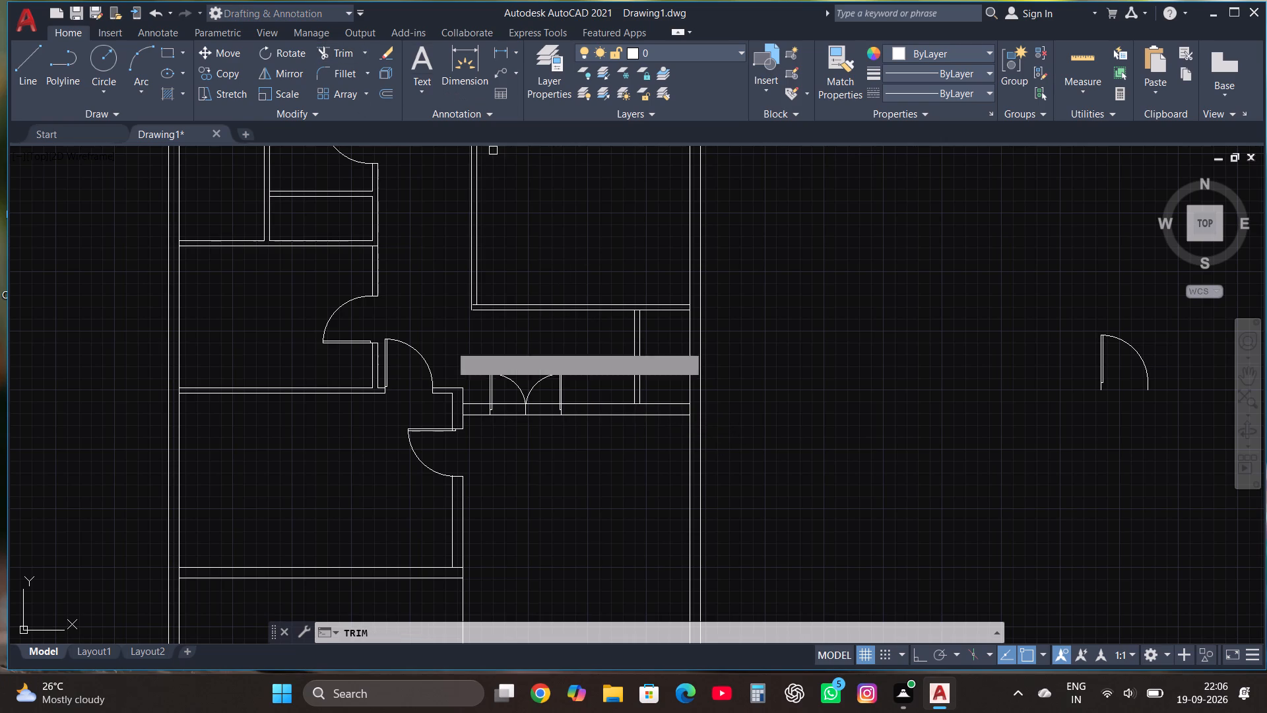
{"action": "left_click", "coordinate": [506, 423]}
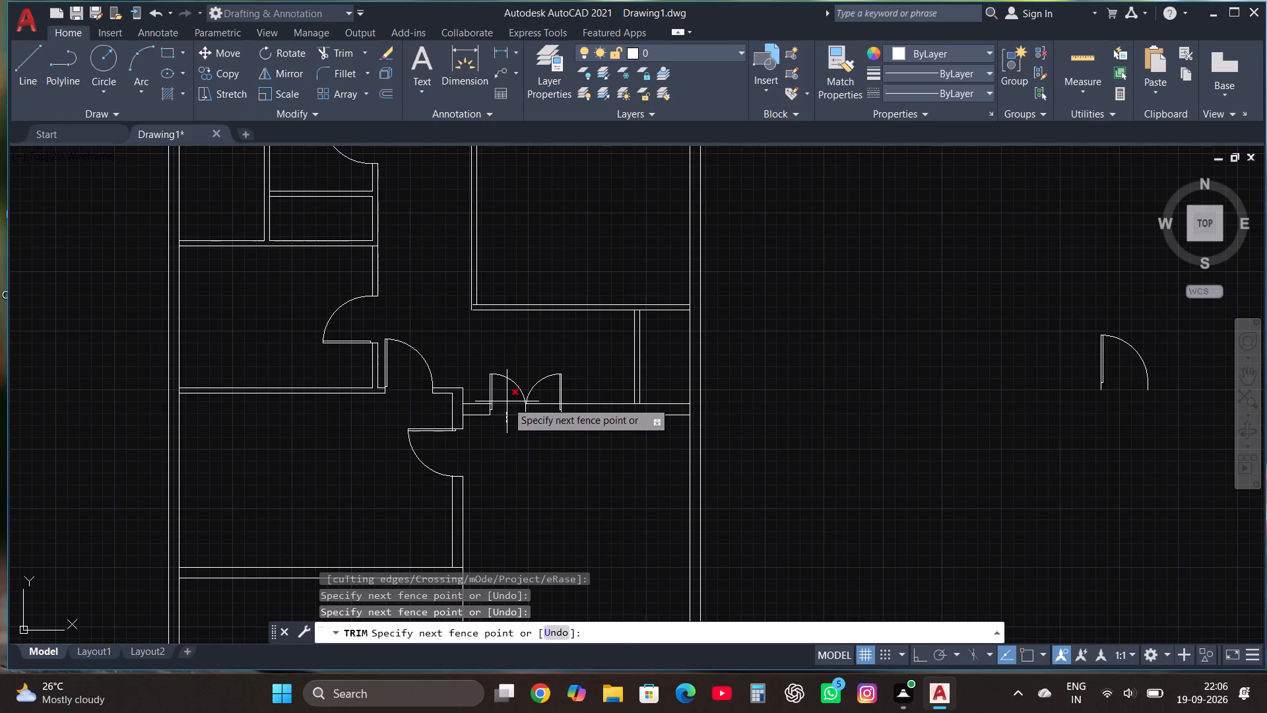
{"action": "left_click", "coordinate": [507, 401]}
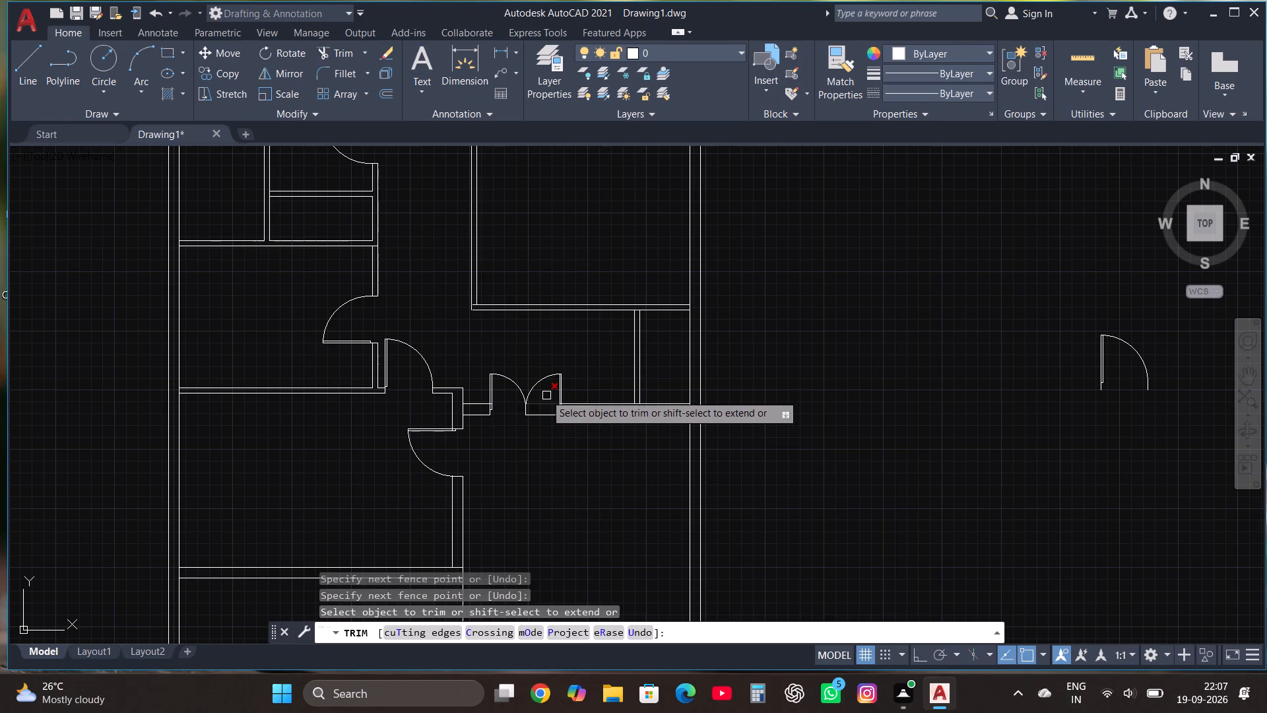
{"action": "left_click", "coordinate": [543, 393]}
{"action": "left_click", "coordinate": [543, 437]}
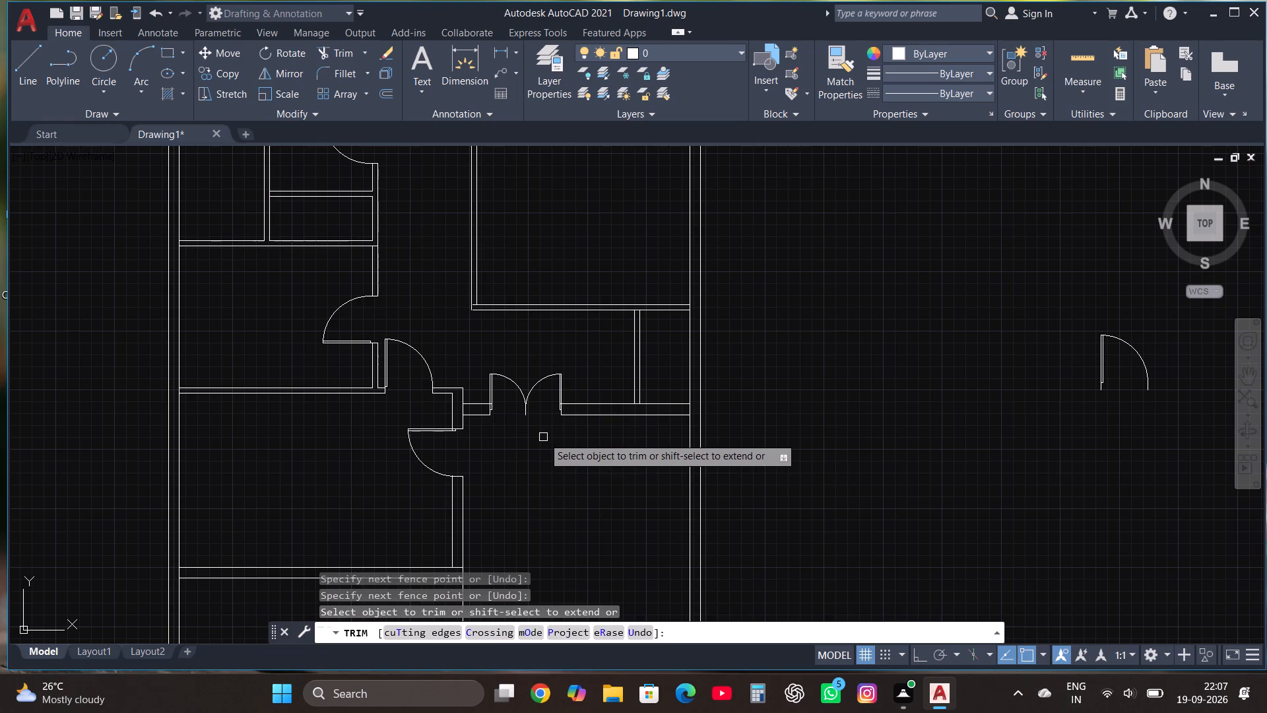
{"action": "key", "text": "Escape"}
Draw a line in the top-left room from its lower-left inner corner, 2' along the bottom wall and about 3' up.
{"action": "scroll", "coordinate": [543, 437], "scroll_direction": "down", "scroll_amount": 3}
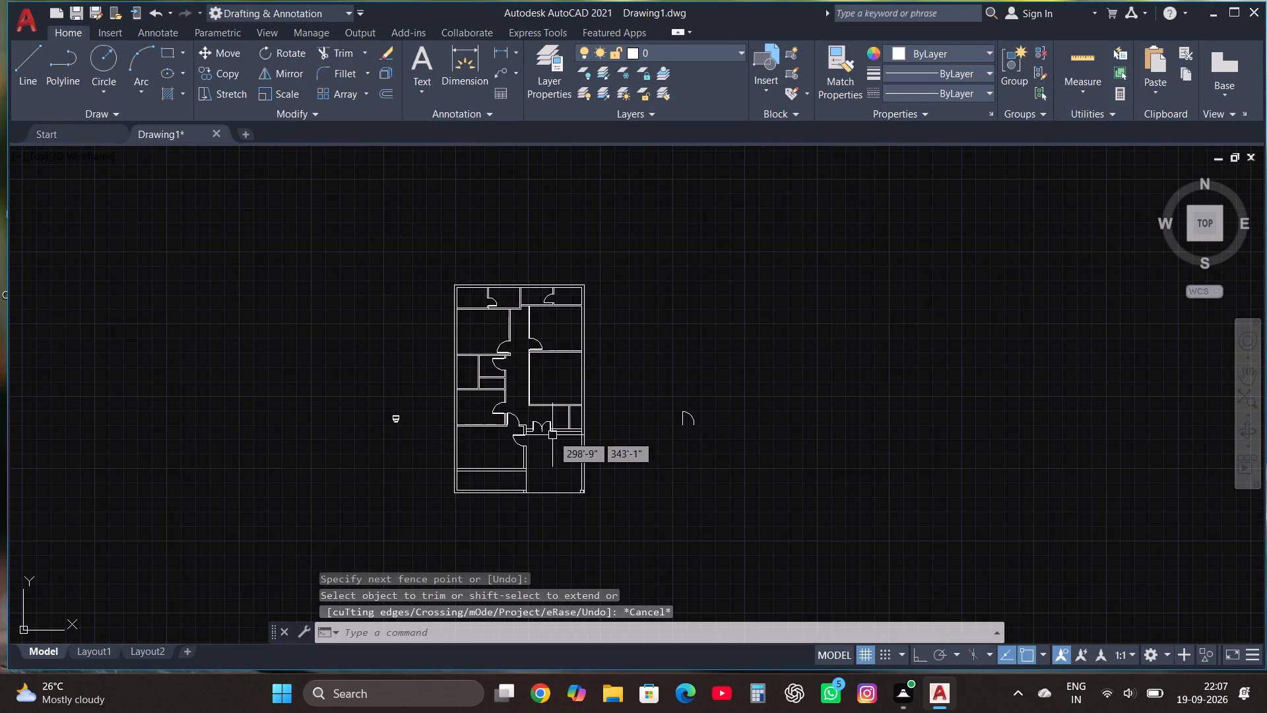
{"action": "scroll", "coordinate": [518, 217], "scroll_direction": "up", "scroll_amount": 3}
{"action": "scroll", "coordinate": [492, 320], "scroll_direction": "down", "scroll_amount": 2}
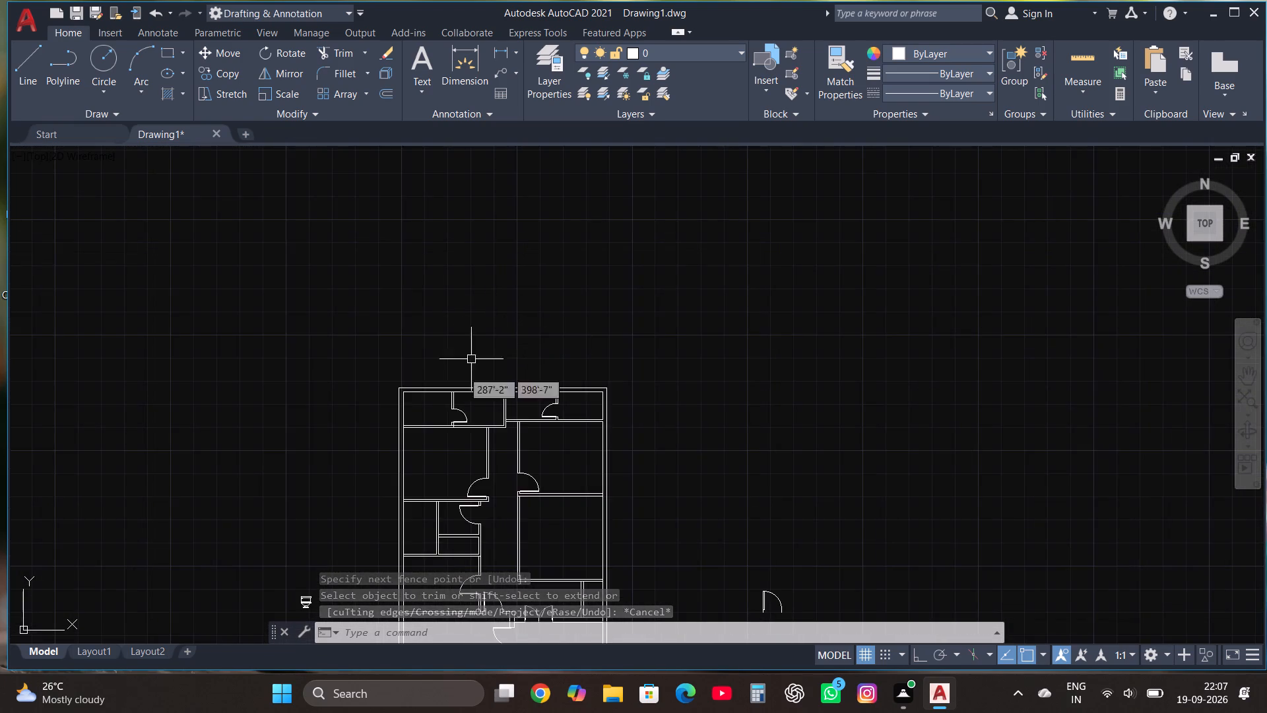
{"action": "scroll", "coordinate": [431, 407], "scroll_direction": "up", "scroll_amount": 3}
{"action": "left_click", "coordinate": [31, 61]}
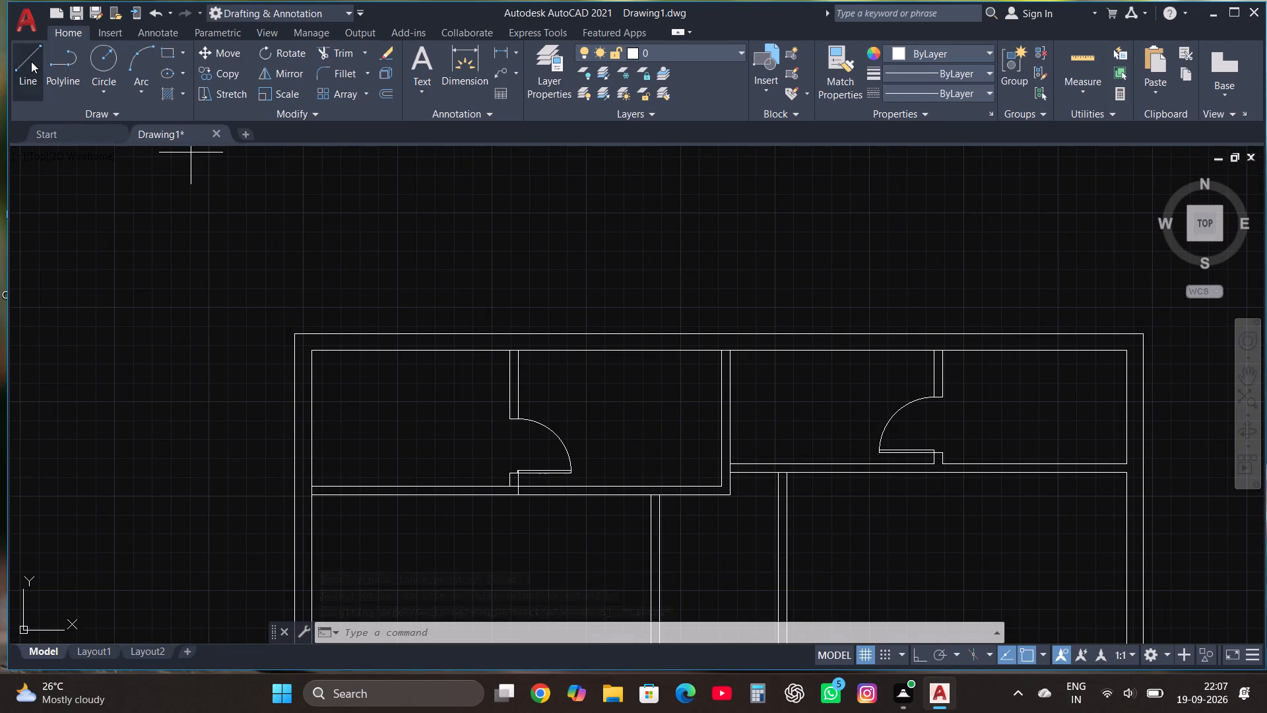
{"action": "left_click", "coordinate": [313, 485]}
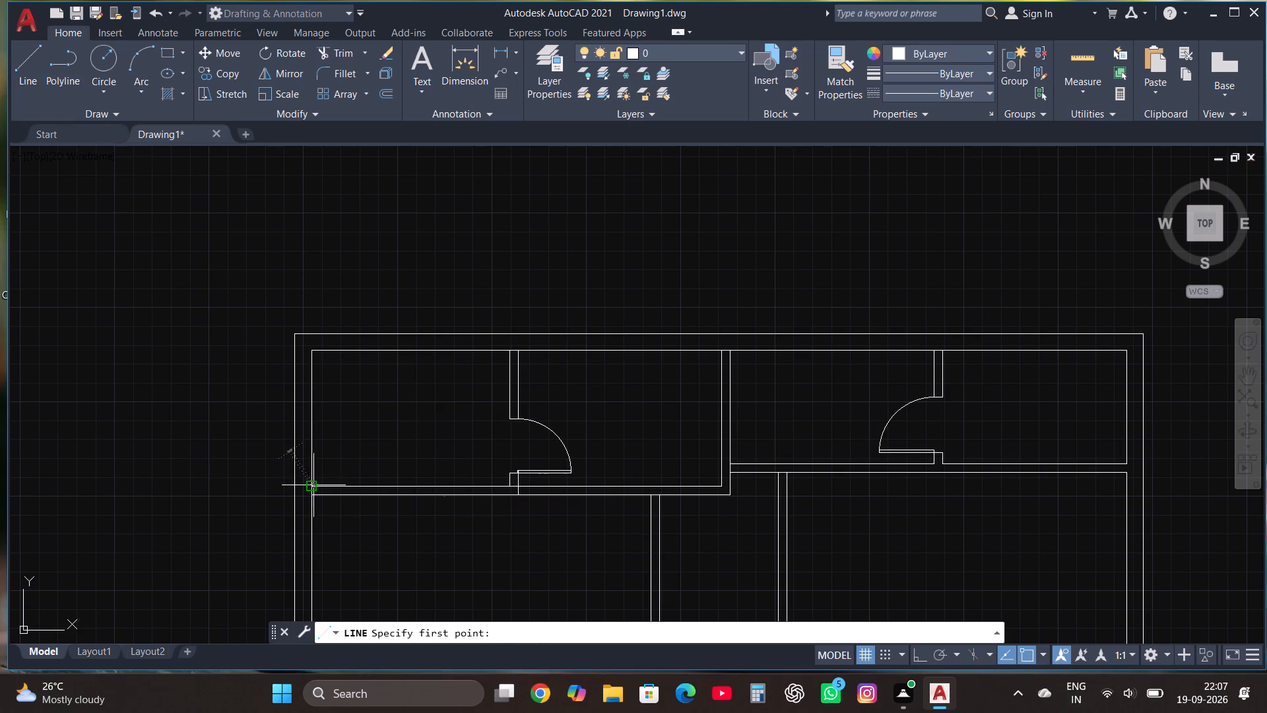
{"action": "type", "text": "2'"}
{"action": "key", "text": "Return"}
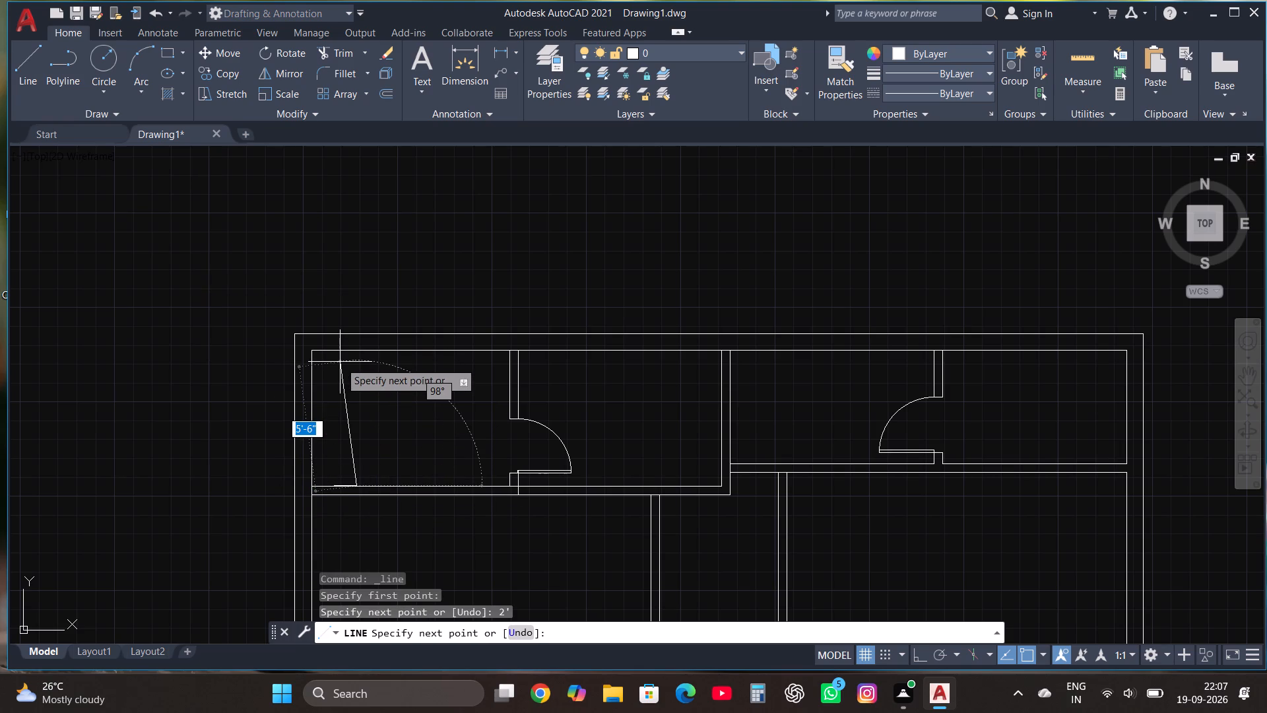
{"action": "key", "text": "F8"}
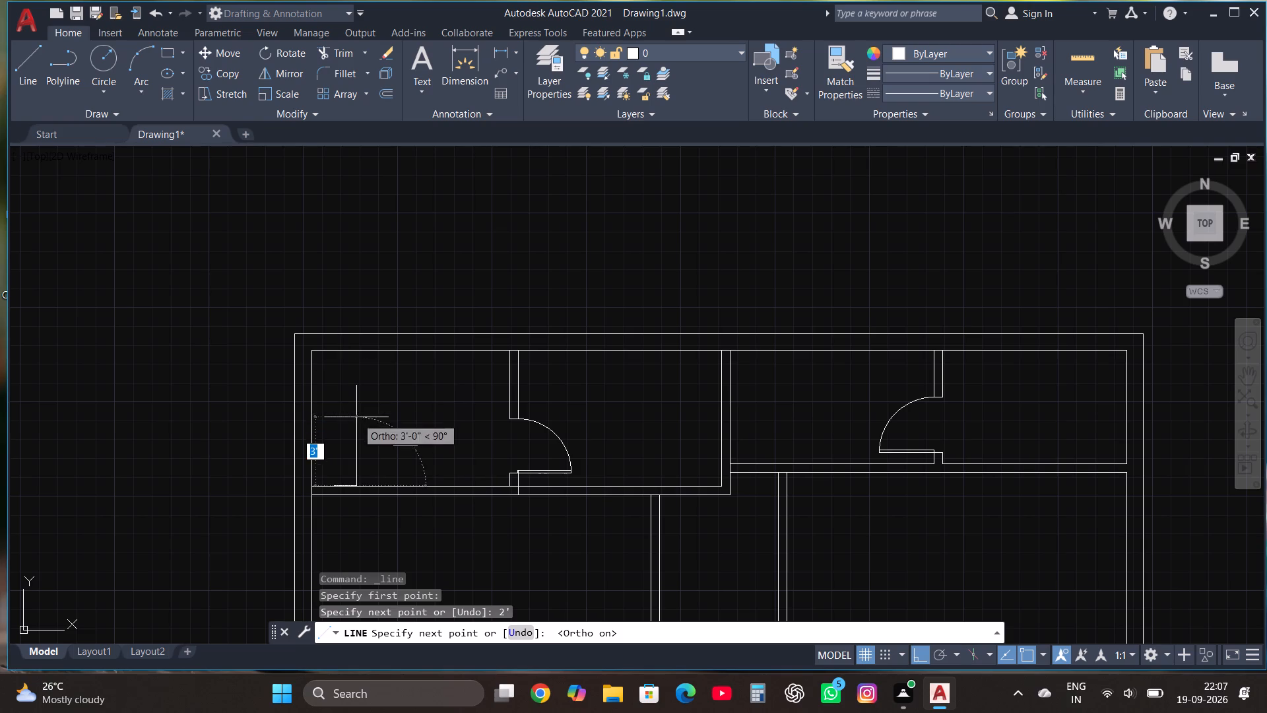
{"action": "left_click", "coordinate": [356, 417]}
Draw a line from the top of the top-left room's partition, 2' down and leftward almost to the vertical line.
{"action": "left_click", "coordinate": [20, 63]}
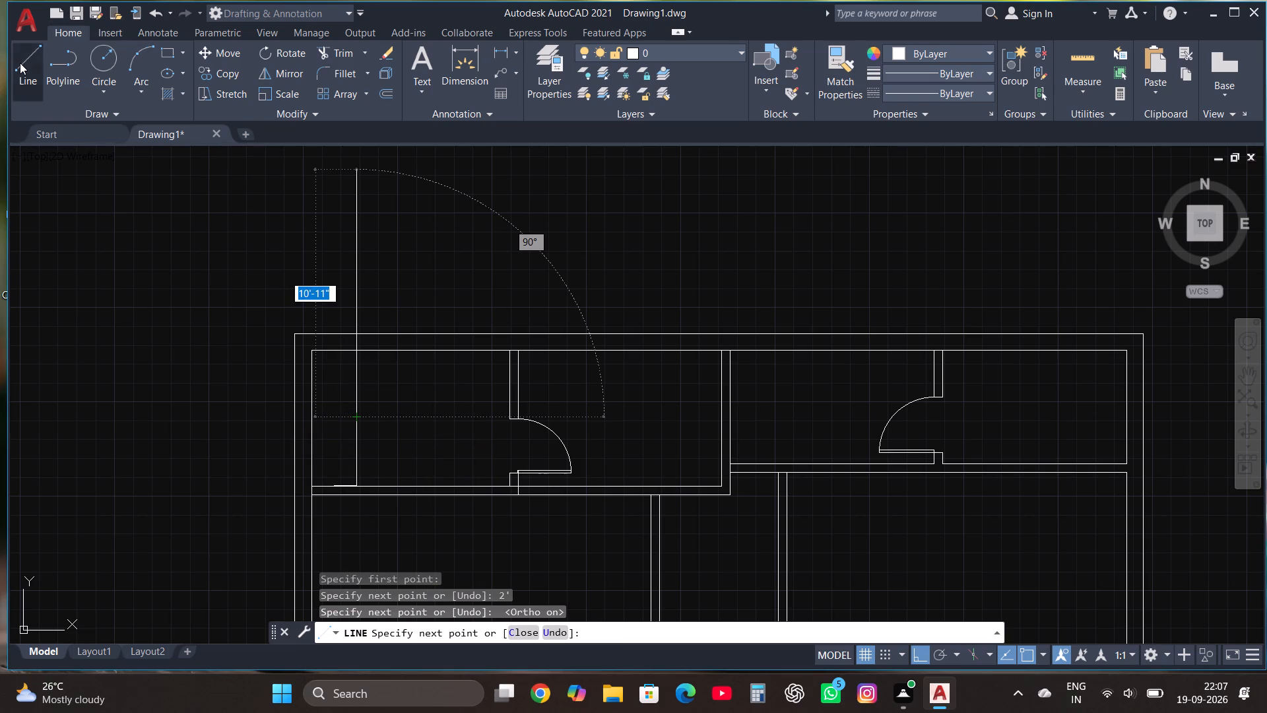
{"action": "left_click", "coordinate": [509, 350]}
{"action": "type", "text": "2'"}
{"action": "key", "text": "Return"}
{"action": "left_click", "coordinate": [360, 394]}
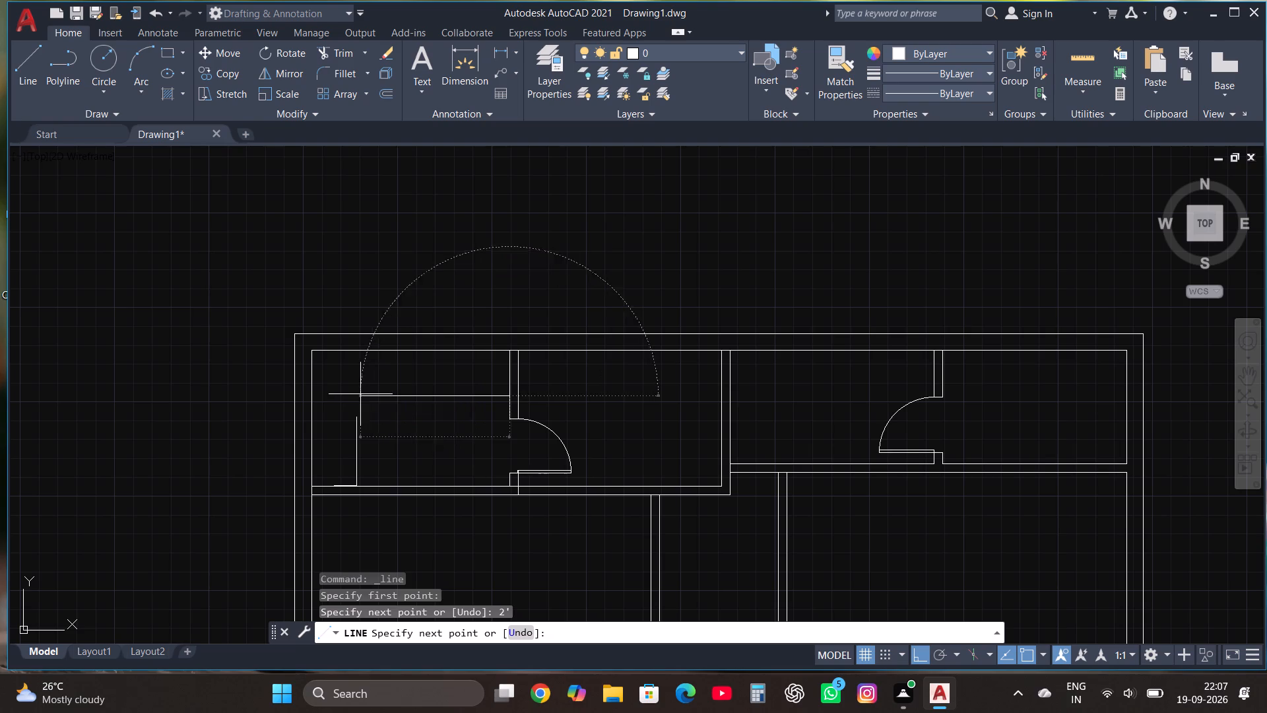
Fillet the horizontal and vertical 2' offset lines in the top-left room so they meet in a corner.
{"action": "left_click", "coordinate": [346, 72]}
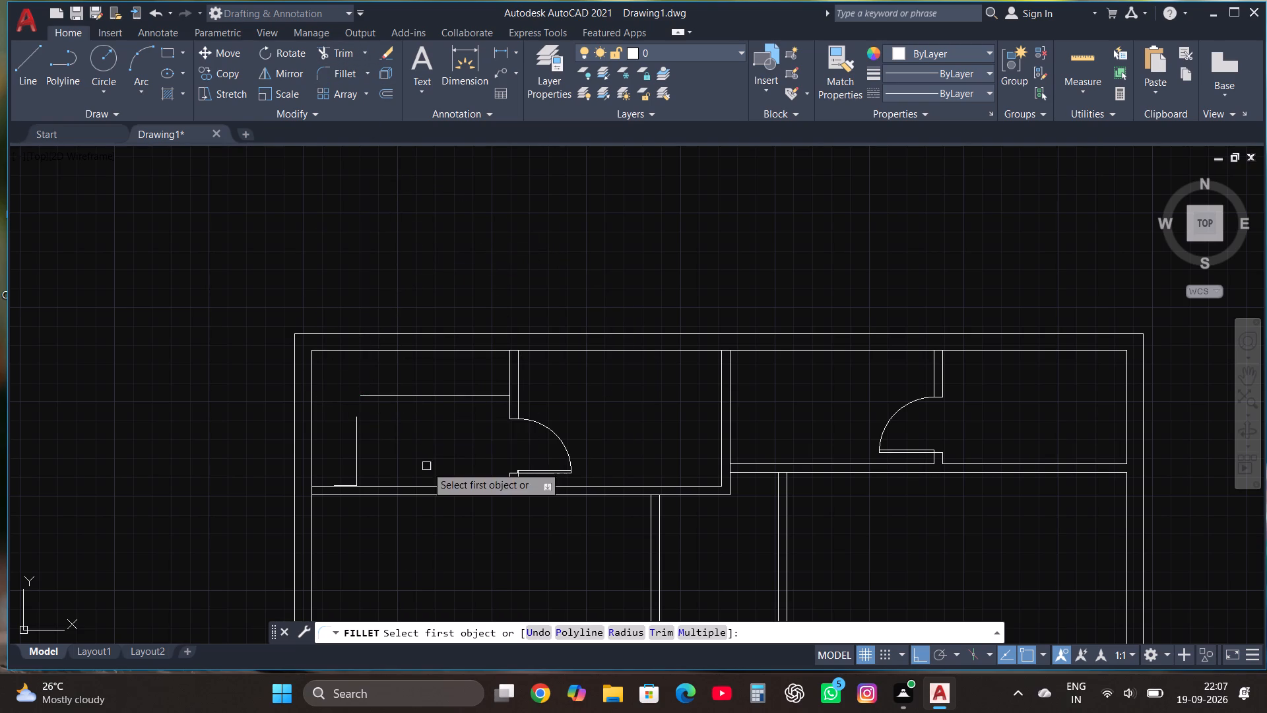
{"action": "left_click", "coordinate": [434, 394]}
{"action": "left_click", "coordinate": [356, 436]}
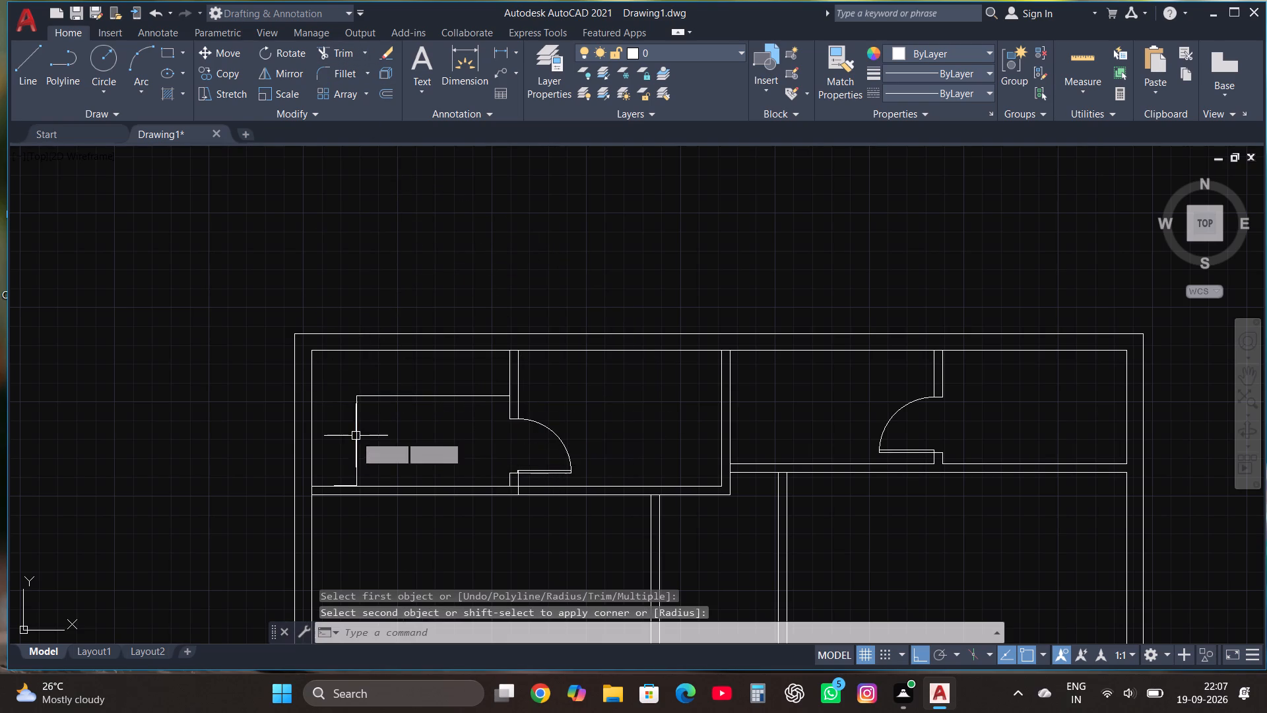
{"action": "scroll", "coordinate": [387, 426], "scroll_direction": "down", "scroll_amount": 2}
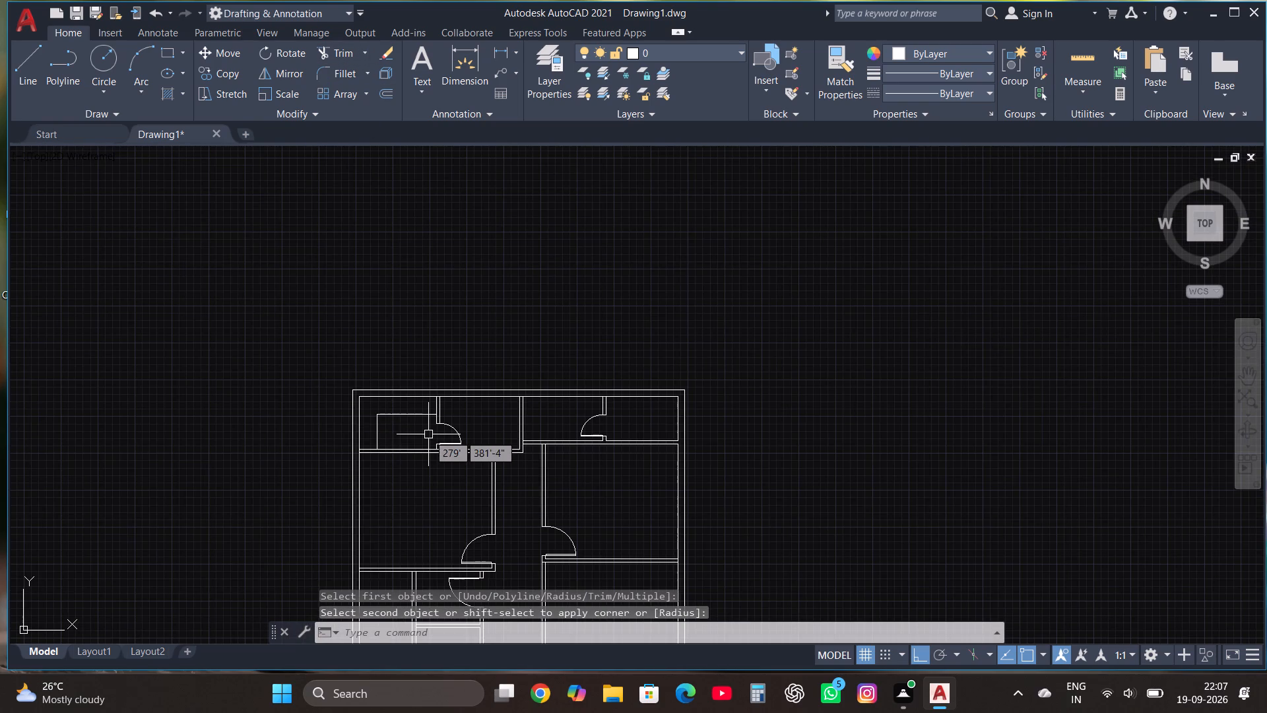
{"action": "key", "text": "Escape"}
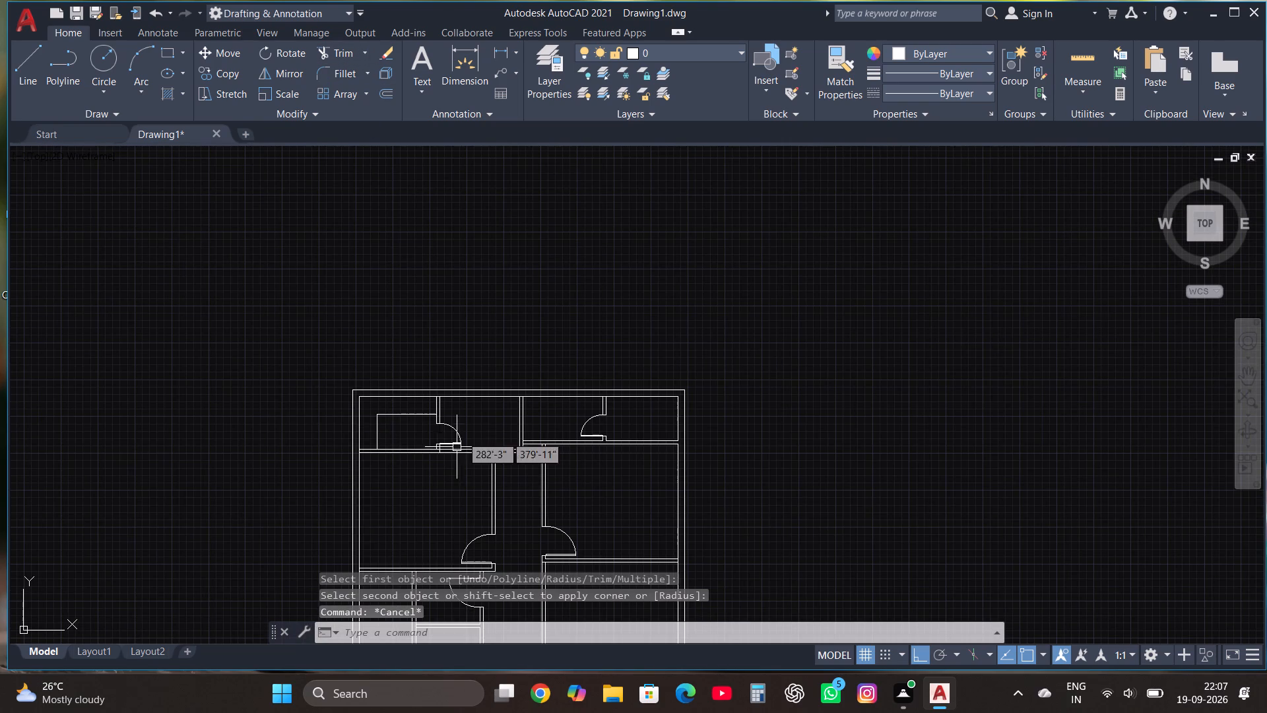
Draw a counter rectangle about 3'9" by 2'5" from the upper-left inner corner of the room right of the top-left partition.
{"action": "scroll", "coordinate": [471, 422], "scroll_direction": "up", "scroll_amount": 1}
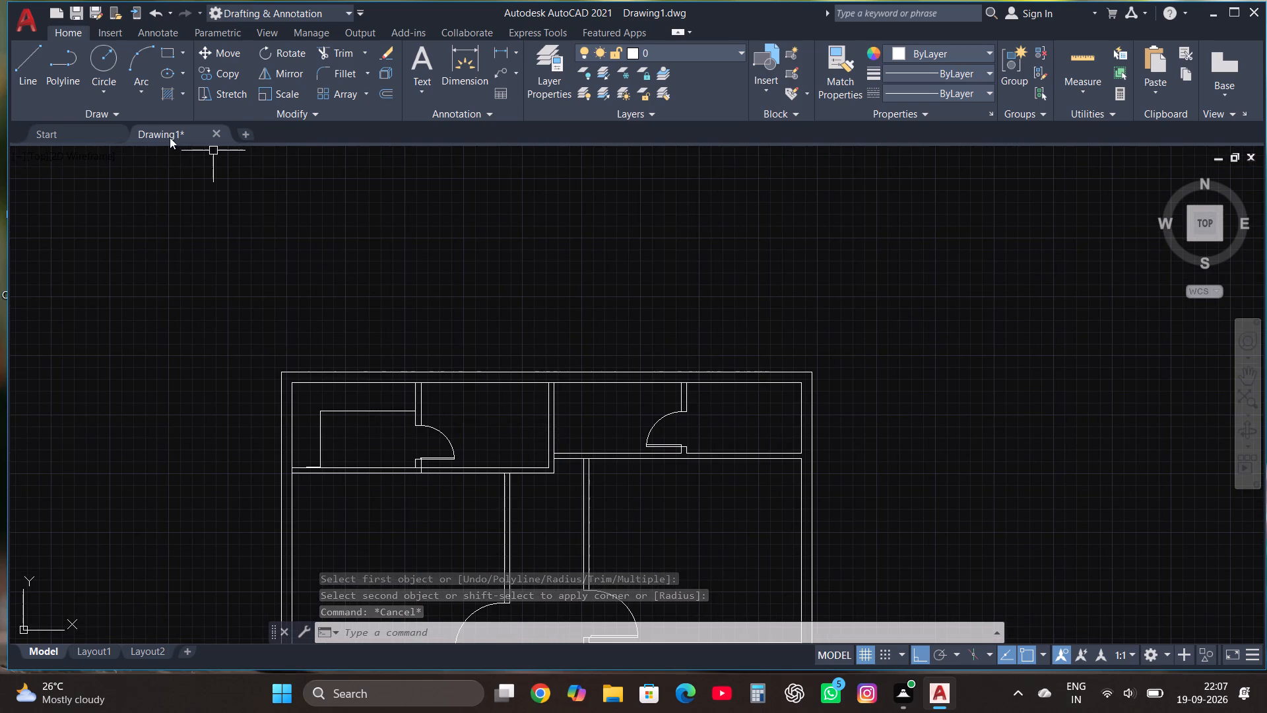
{"action": "left_click", "coordinate": [166, 51]}
{"action": "scroll", "coordinate": [410, 356], "scroll_direction": "up", "scroll_amount": 1}
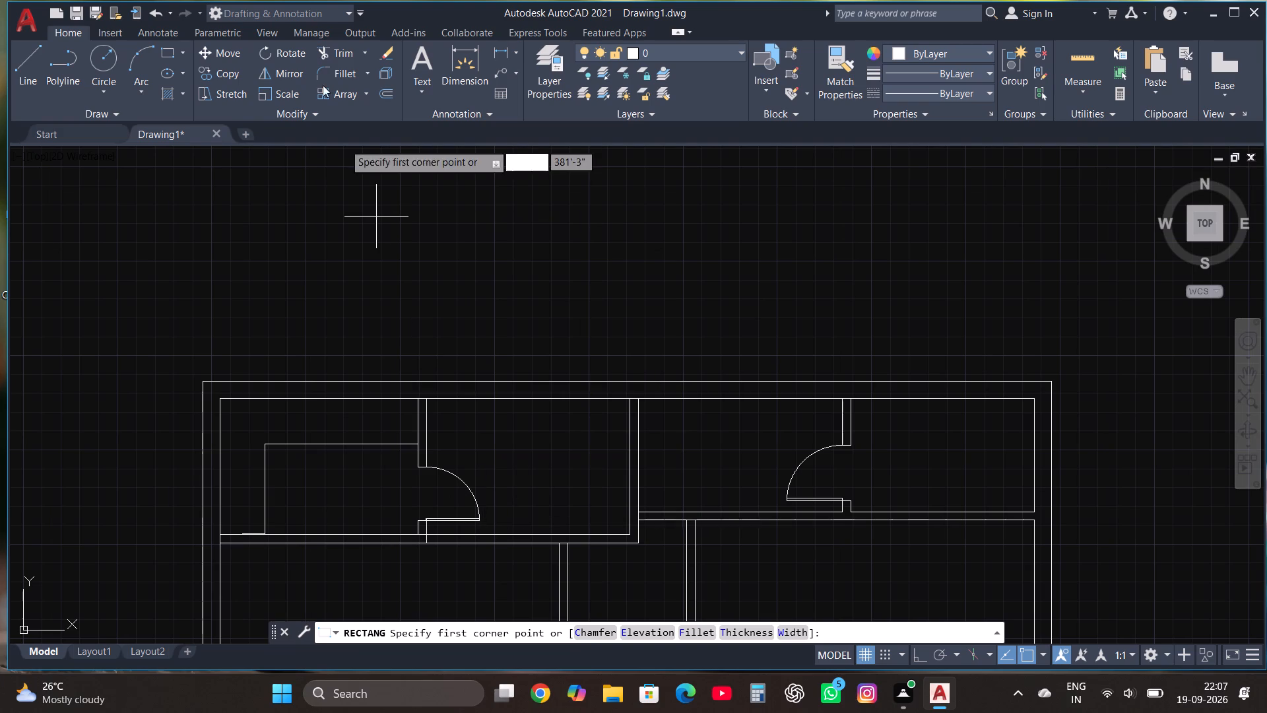
{"action": "left_click", "coordinate": [164, 51]}
{"action": "scroll", "coordinate": [413, 380], "scroll_direction": "up", "scroll_amount": 1}
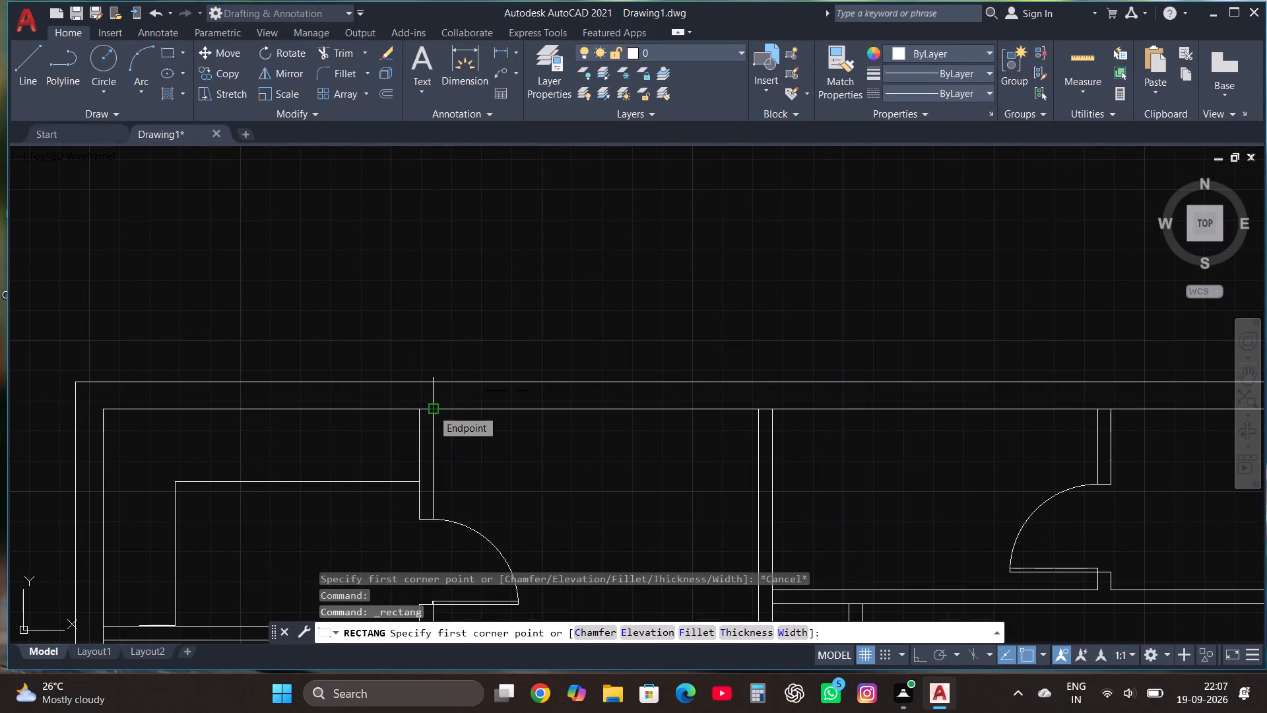
{"action": "left_click", "coordinate": [434, 410]}
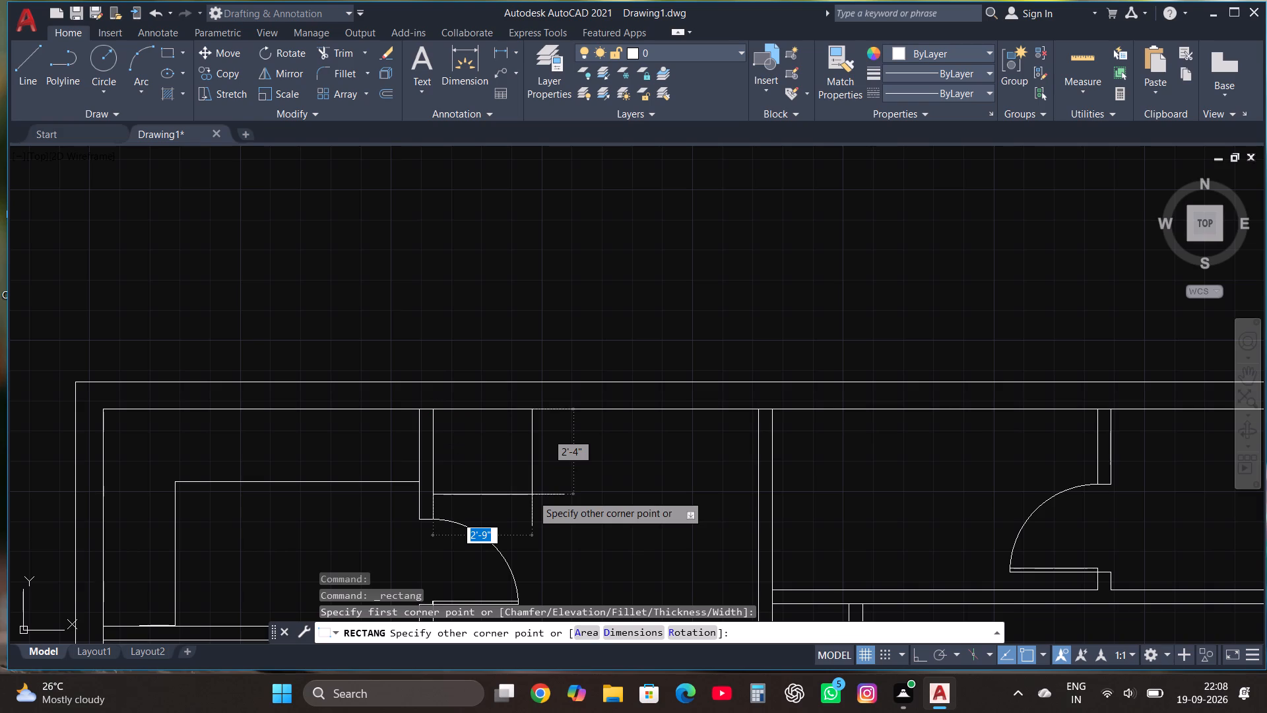
{"action": "left_click", "coordinate": [568, 496]}
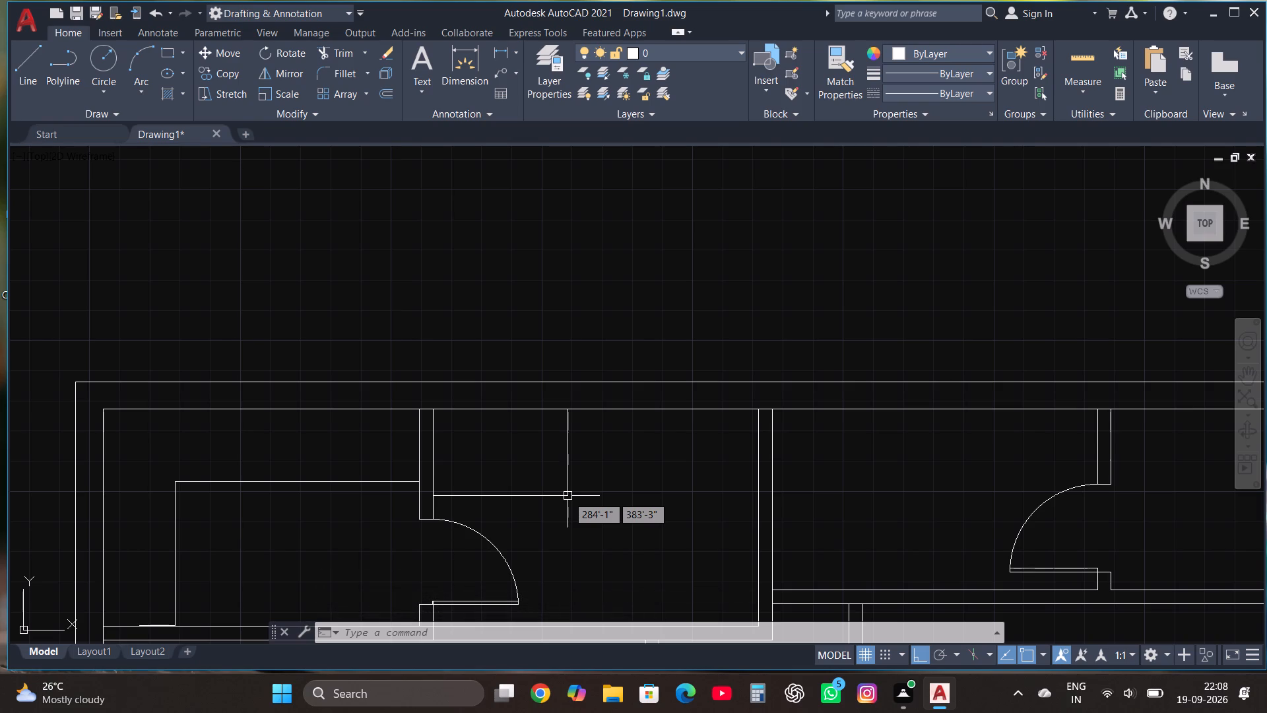
Switch the toilet block outside the plan to its Elongated (Plan) view.
{"action": "scroll", "coordinate": [575, 429], "scroll_direction": "down", "scroll_amount": 3}
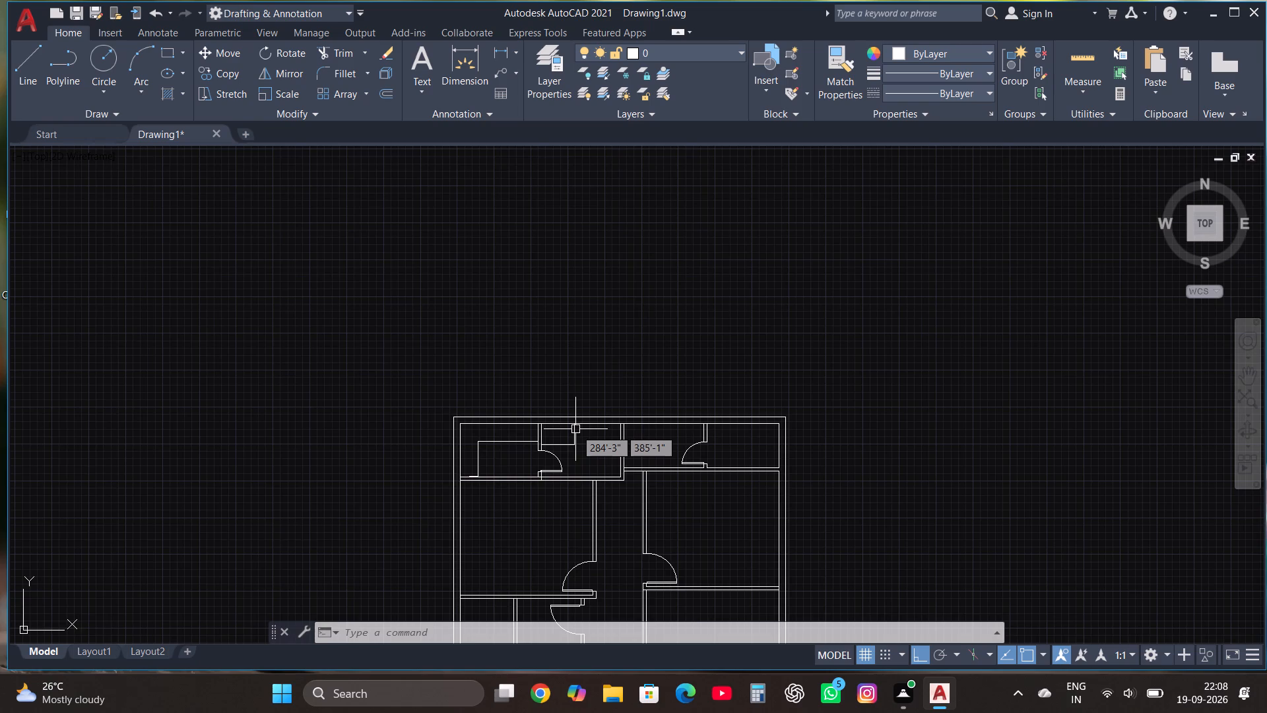
{"action": "scroll", "coordinate": [575, 422], "scroll_direction": "down", "scroll_amount": 2}
{"action": "scroll", "coordinate": [478, 573], "scroll_direction": "up", "scroll_amount": 2}
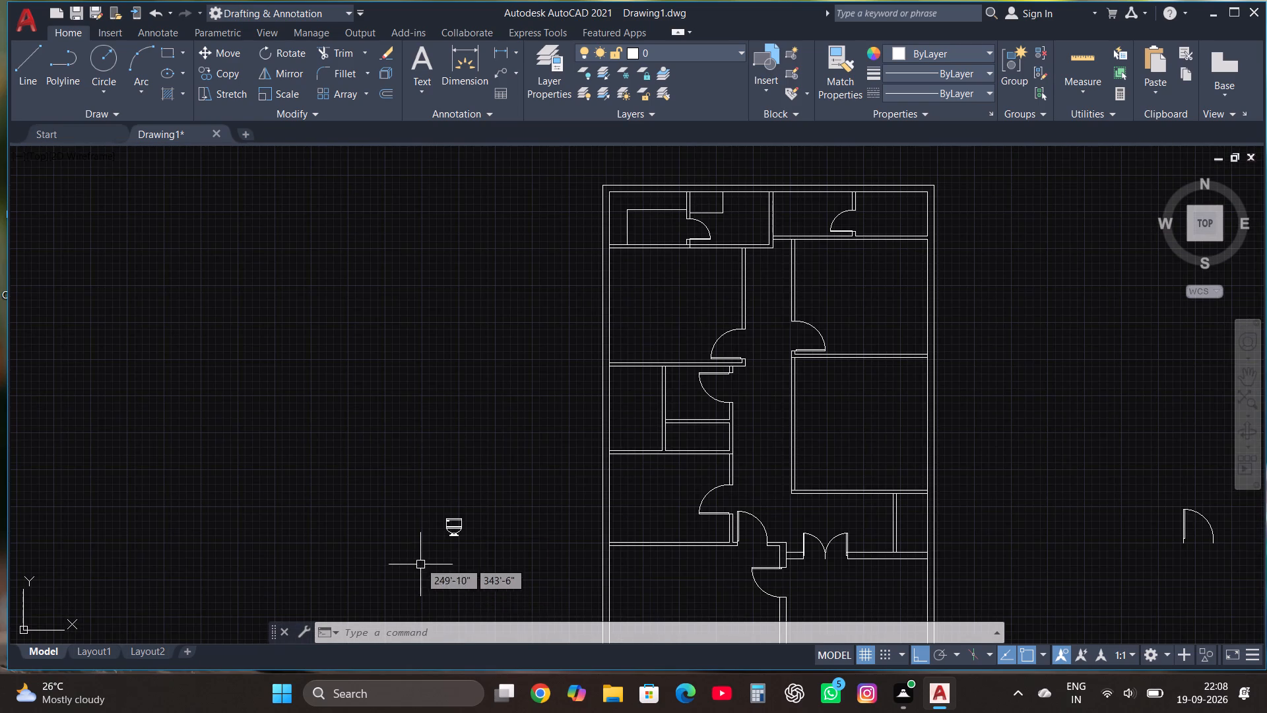
{"action": "left_click", "coordinate": [452, 527]}
{"action": "scroll", "coordinate": [449, 545], "scroll_direction": "up", "scroll_amount": 4}
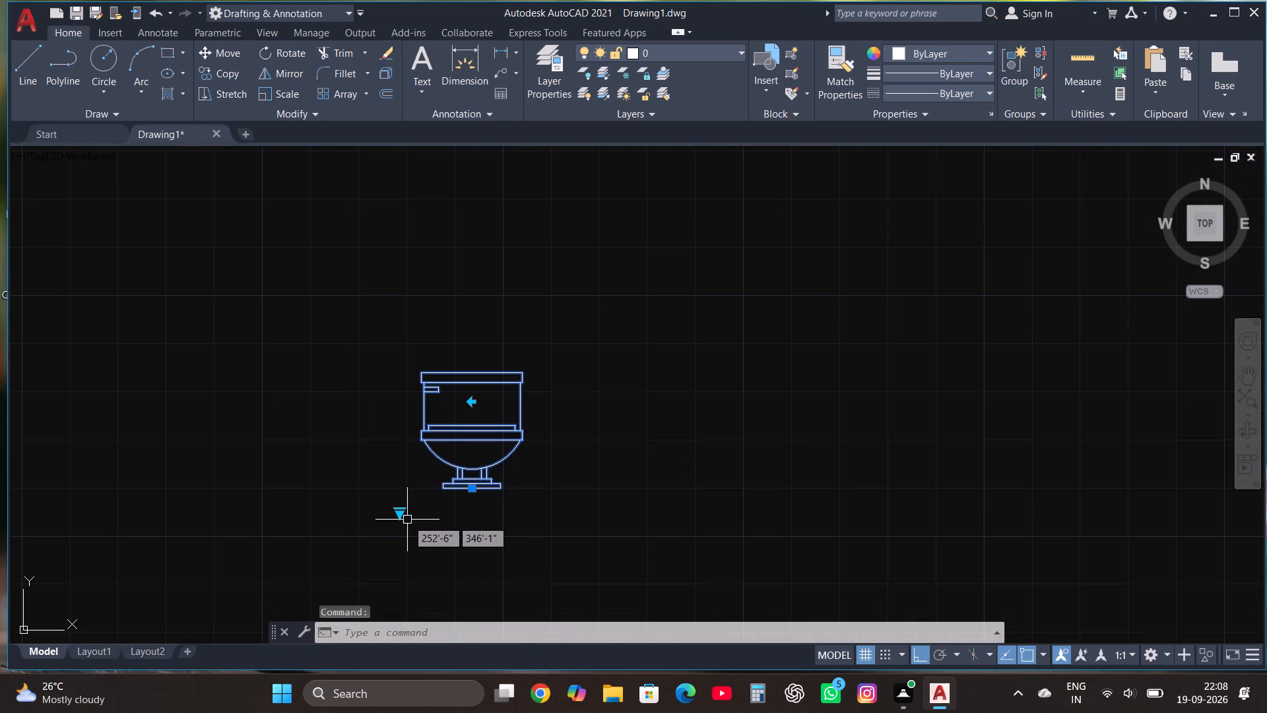
{"action": "left_click", "coordinate": [401, 516]}
{"action": "left_click", "coordinate": [513, 386]}
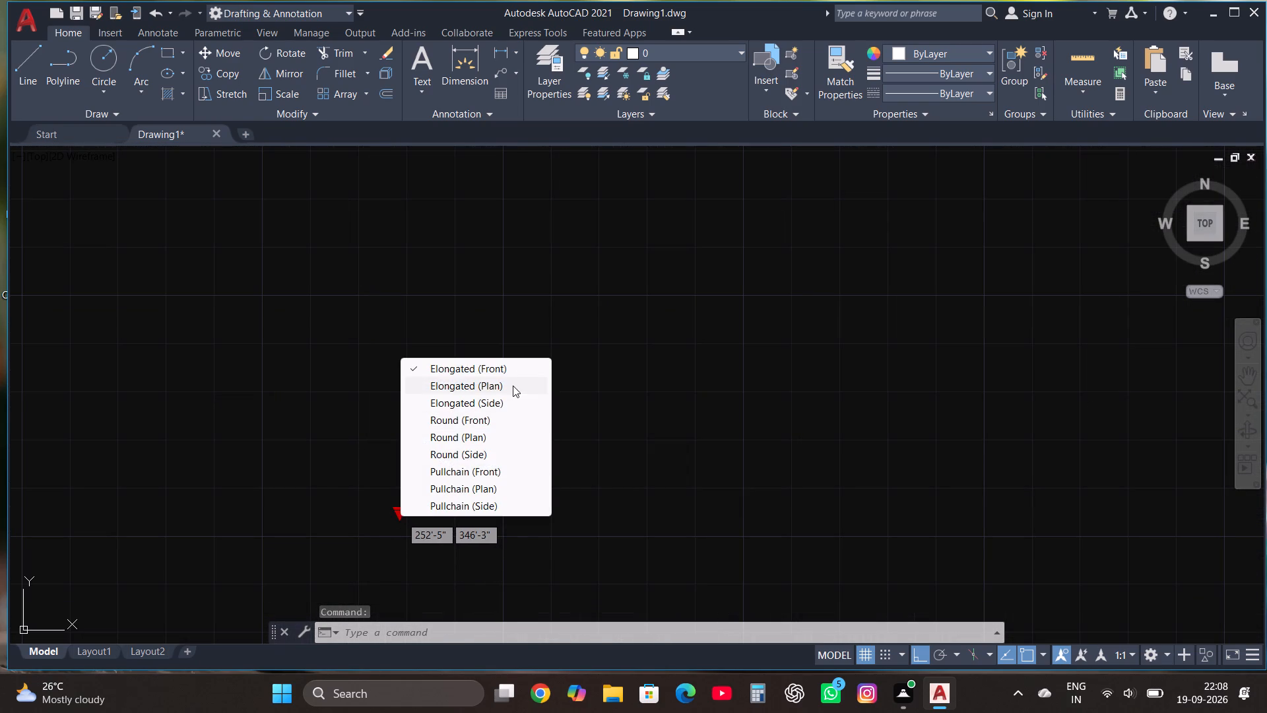
Move the toilet block by the midpoint of its tank's back edge, with ortho off, onto the top wall right of the counter rectangle.
{"action": "scroll", "coordinate": [458, 496], "scroll_direction": "down", "scroll_amount": 1}
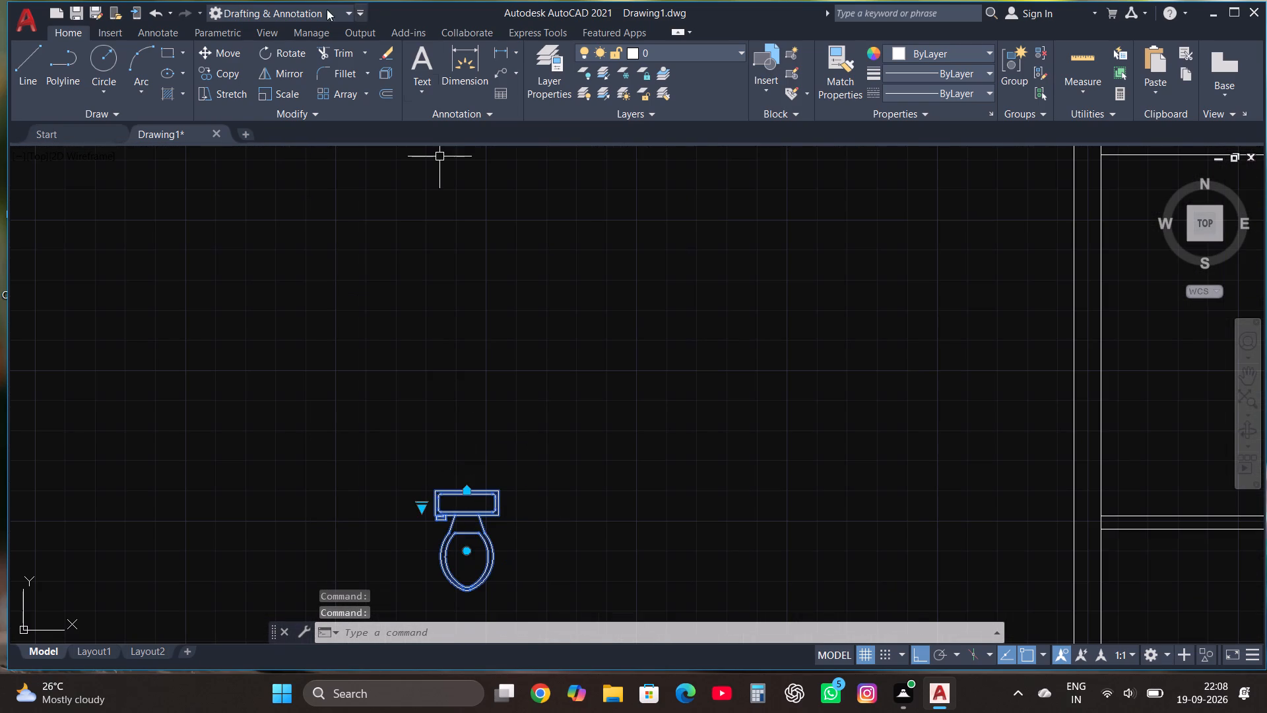
{"action": "left_click", "coordinate": [233, 51]}
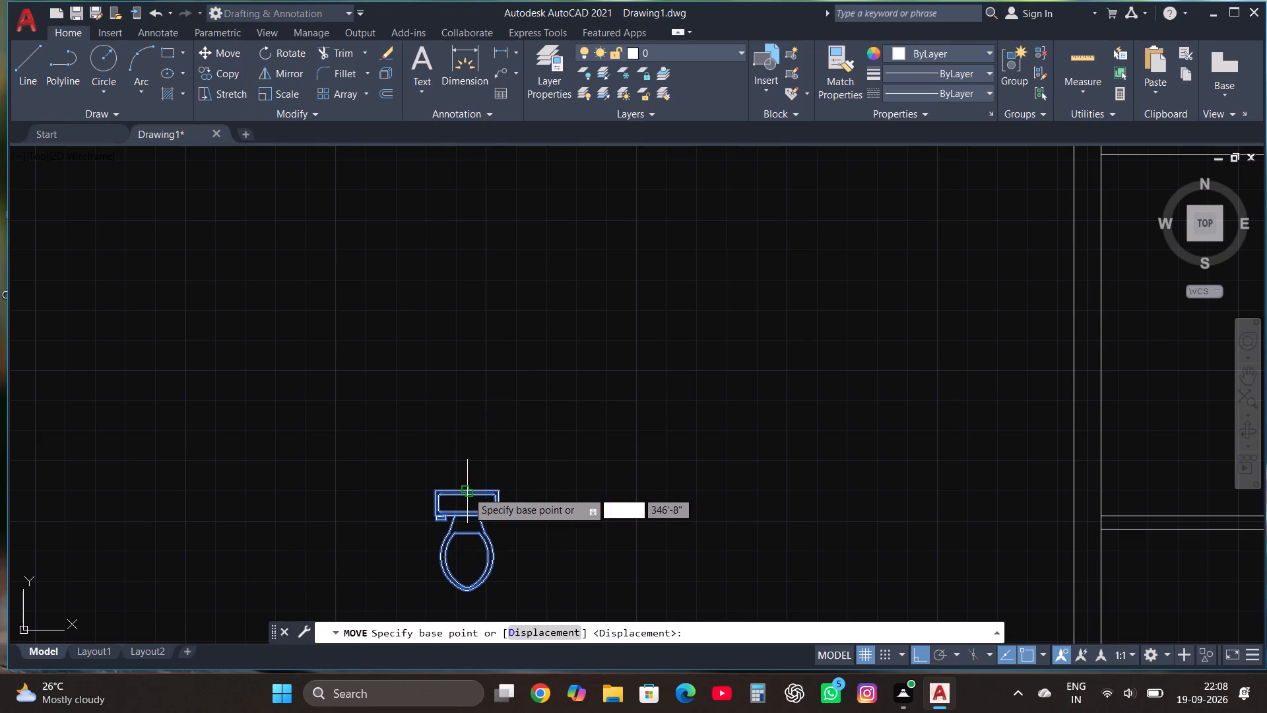
{"action": "left_click", "coordinate": [467, 491]}
{"action": "key", "text": "F8"}
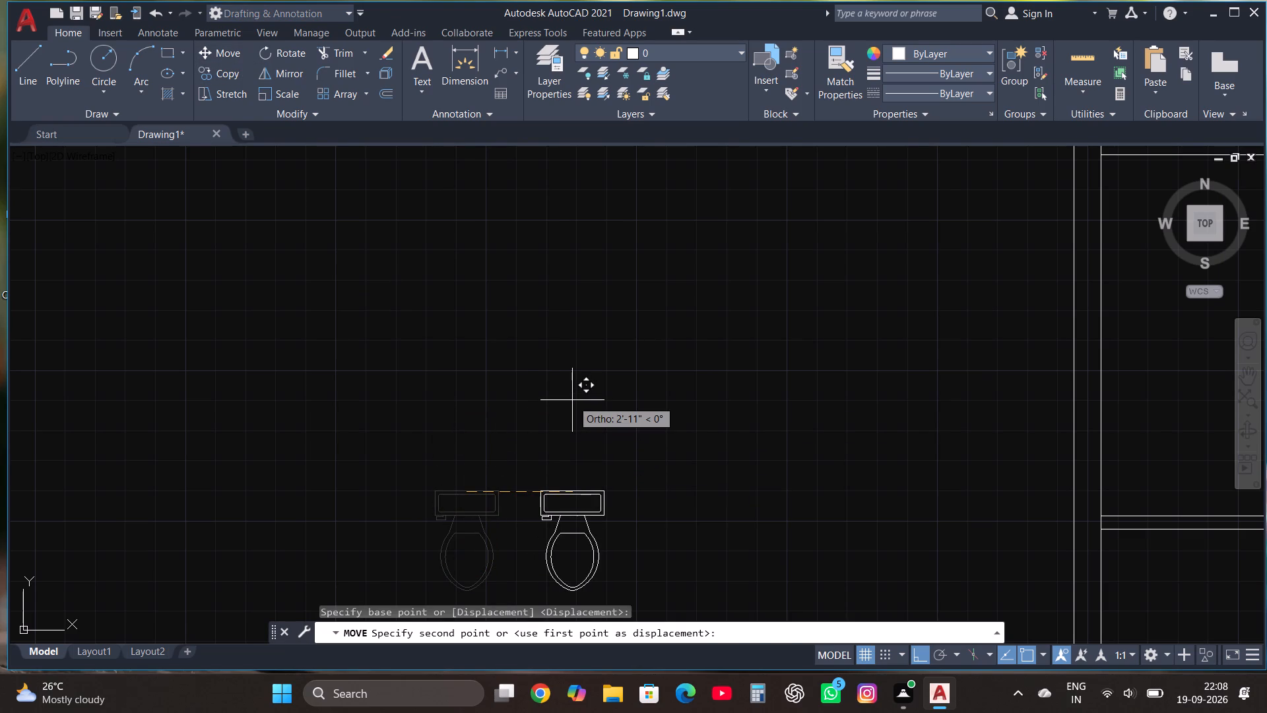
{"action": "scroll", "coordinate": [560, 403], "scroll_direction": "down", "scroll_amount": 3}
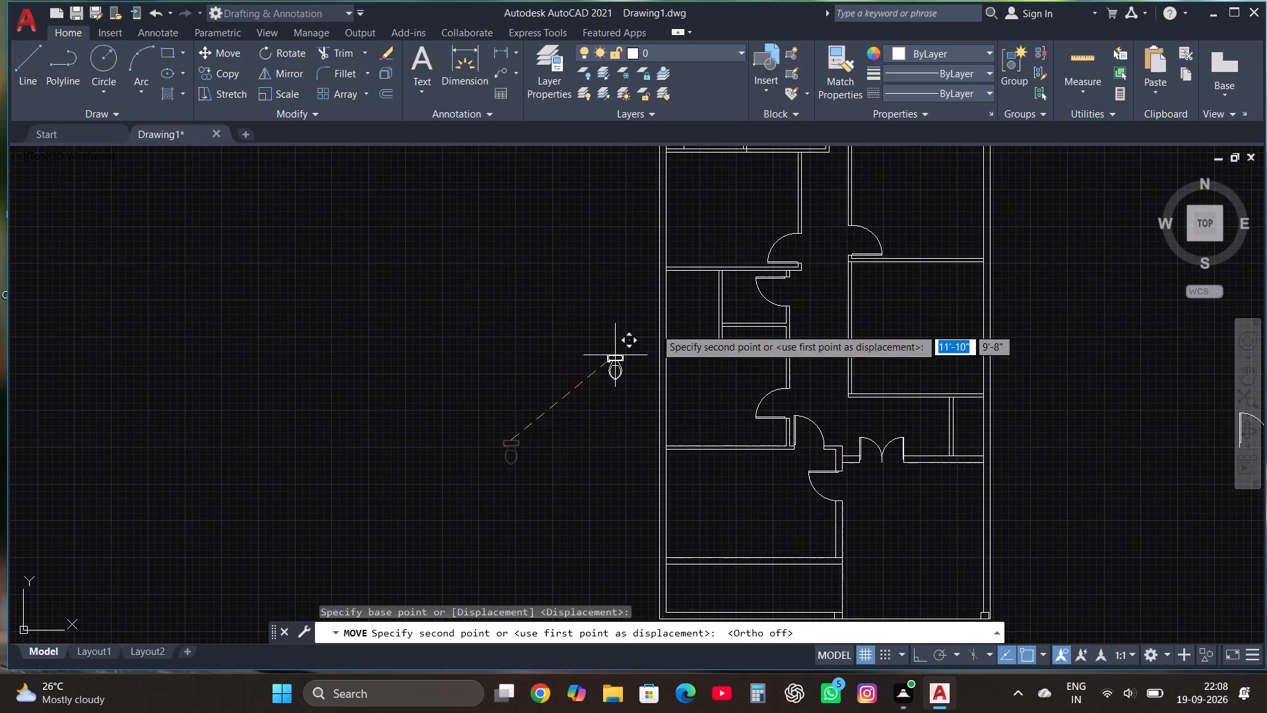
{"action": "scroll", "coordinate": [658, 448], "scroll_direction": "down", "scroll_amount": 1}
{"action": "scroll", "coordinate": [785, 207], "scroll_direction": "up", "scroll_amount": 3}
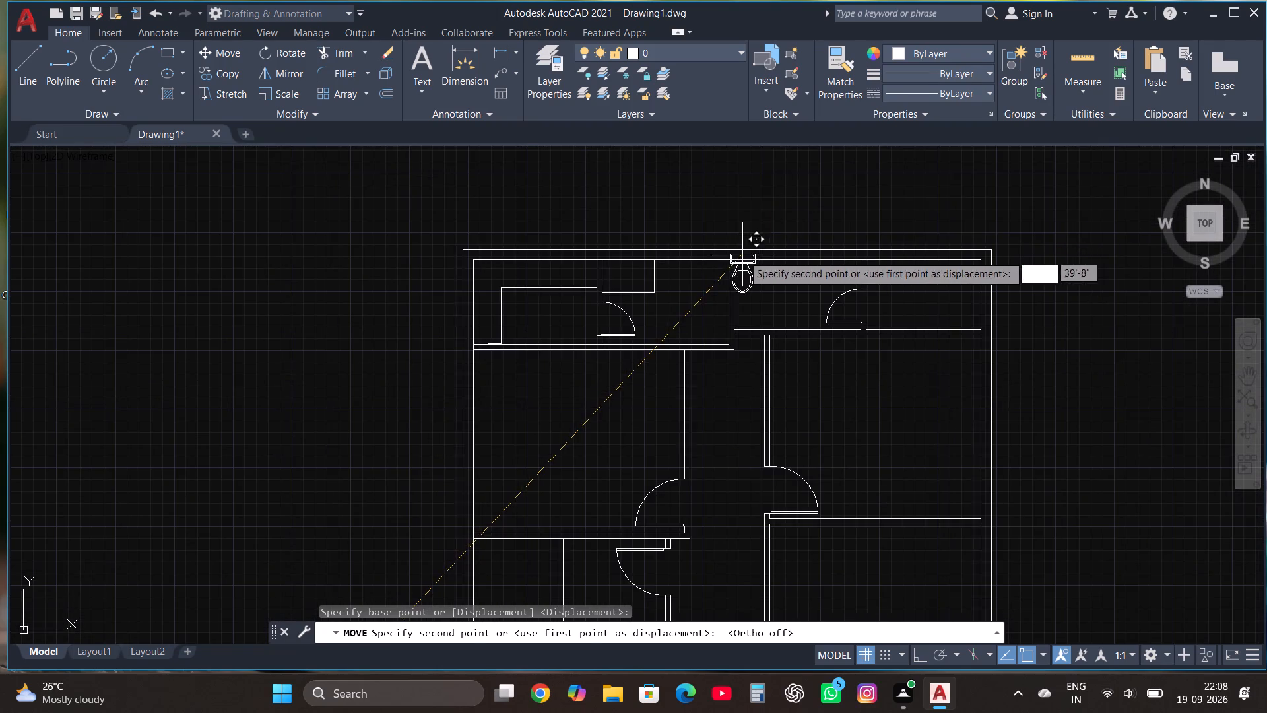
{"action": "scroll", "coordinate": [738, 256], "scroll_direction": "up", "scroll_amount": 3}
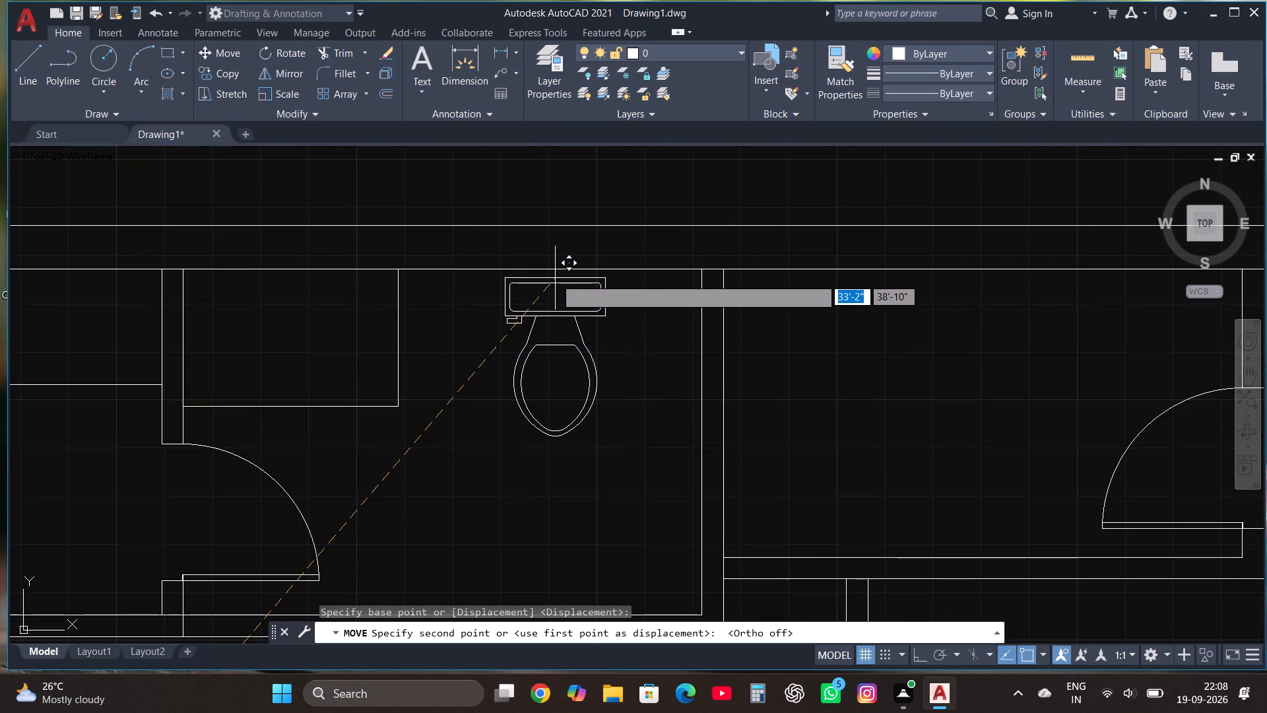
{"action": "left_click", "coordinate": [554, 273]}
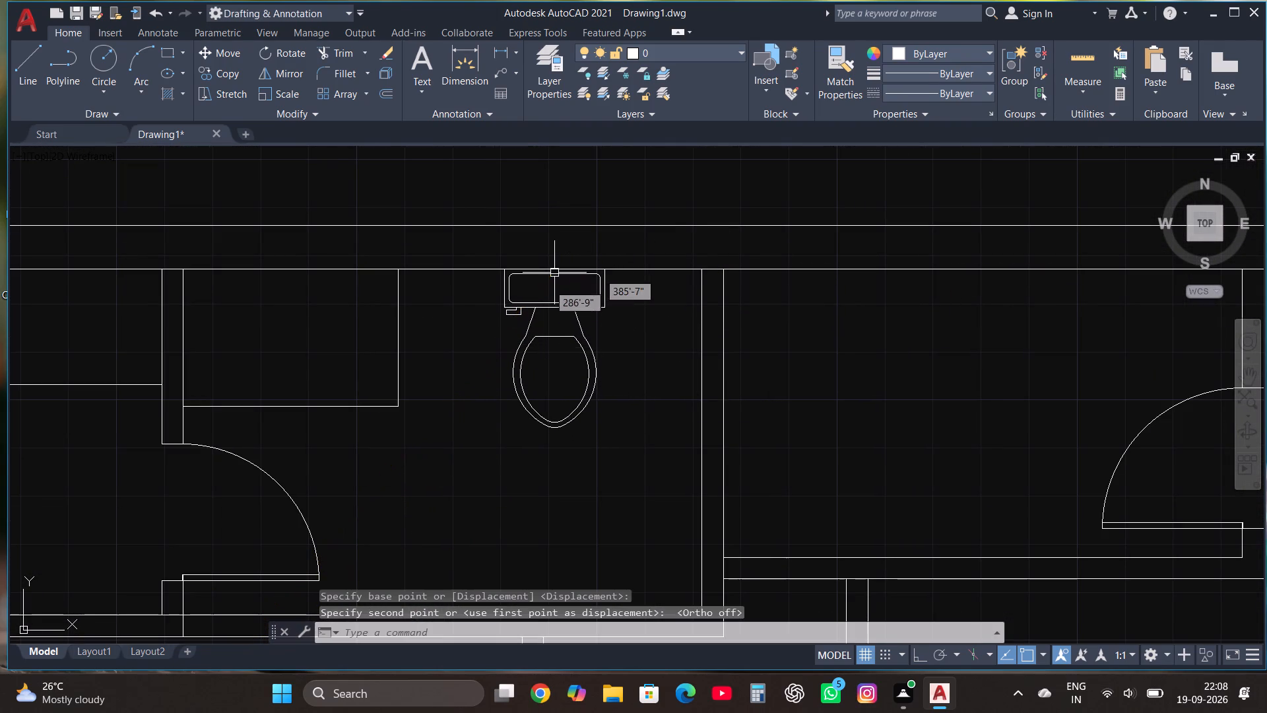
Draw a basin rectangle about 1'6" wide inside the counter rectangle beside the toilet.
{"action": "scroll", "coordinate": [551, 267], "scroll_direction": "down", "scroll_amount": 1}
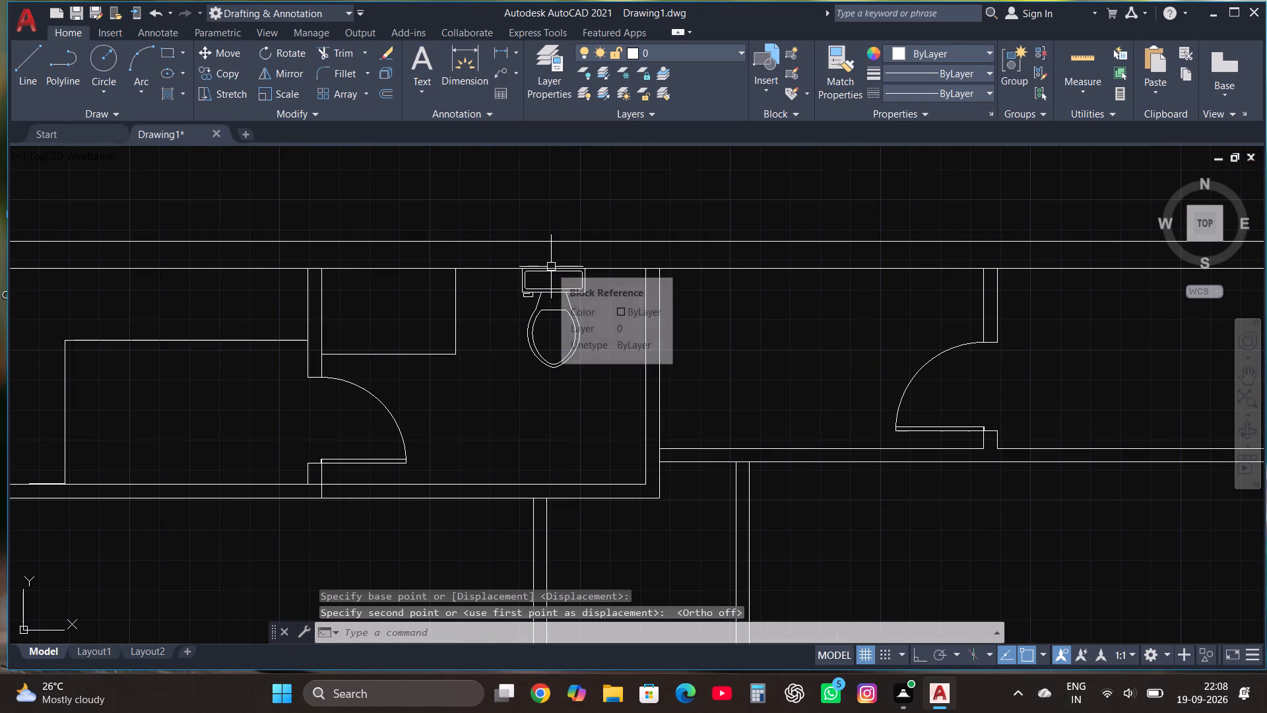
{"action": "scroll", "coordinate": [551, 267], "scroll_direction": "down", "scroll_amount": 1}
{"action": "scroll", "coordinate": [461, 271], "scroll_direction": "up", "scroll_amount": 1}
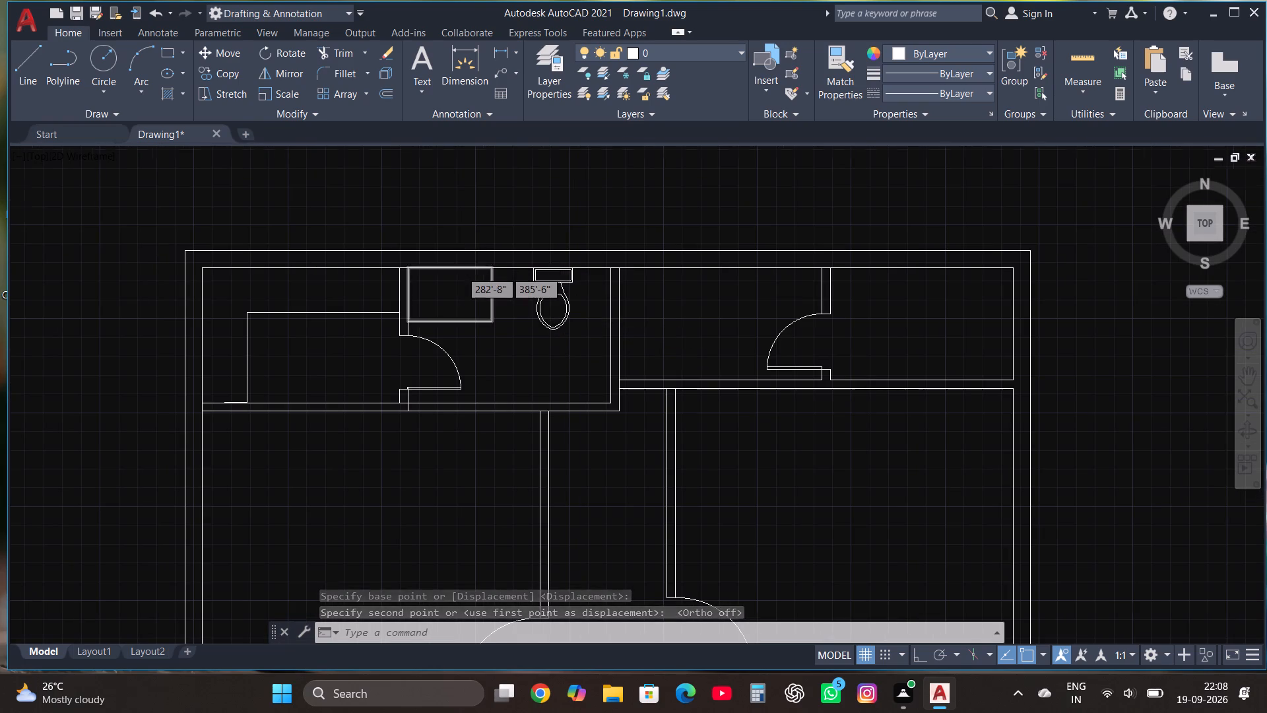
{"action": "scroll", "coordinate": [461, 271], "scroll_direction": "up", "scroll_amount": 1}
{"action": "left_click", "coordinate": [171, 52]}
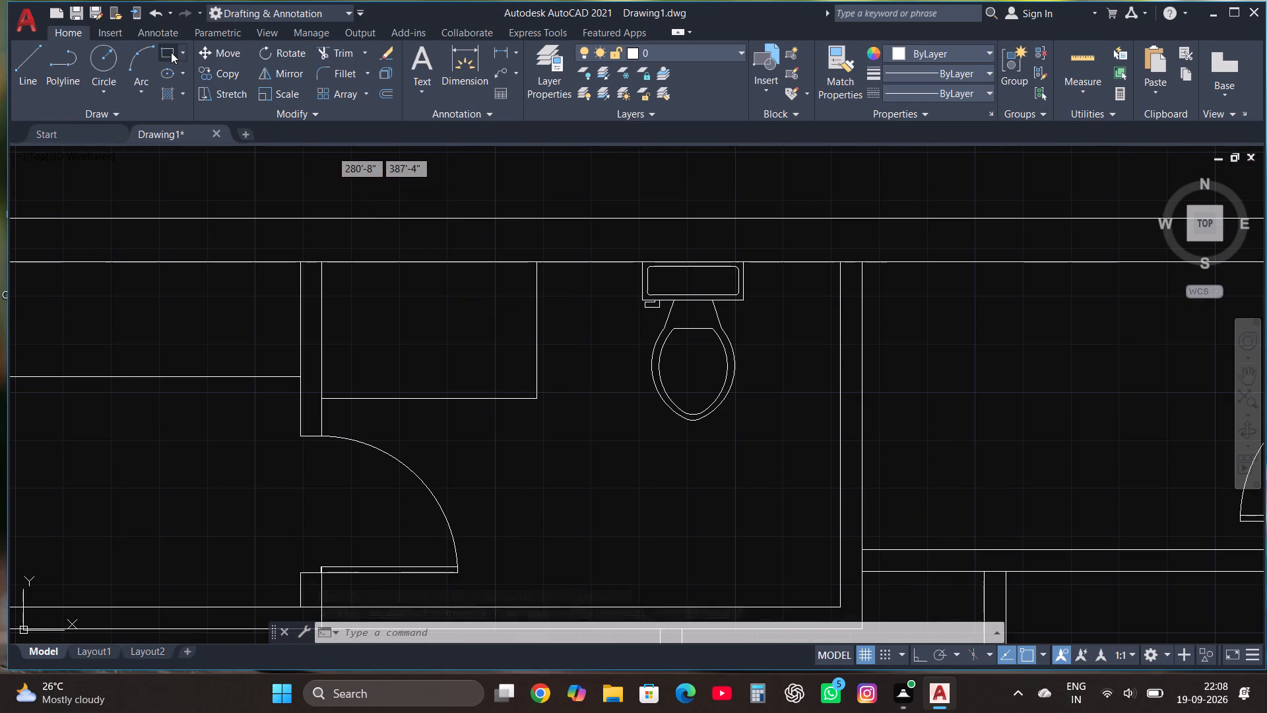
{"action": "left_click", "coordinate": [379, 367]}
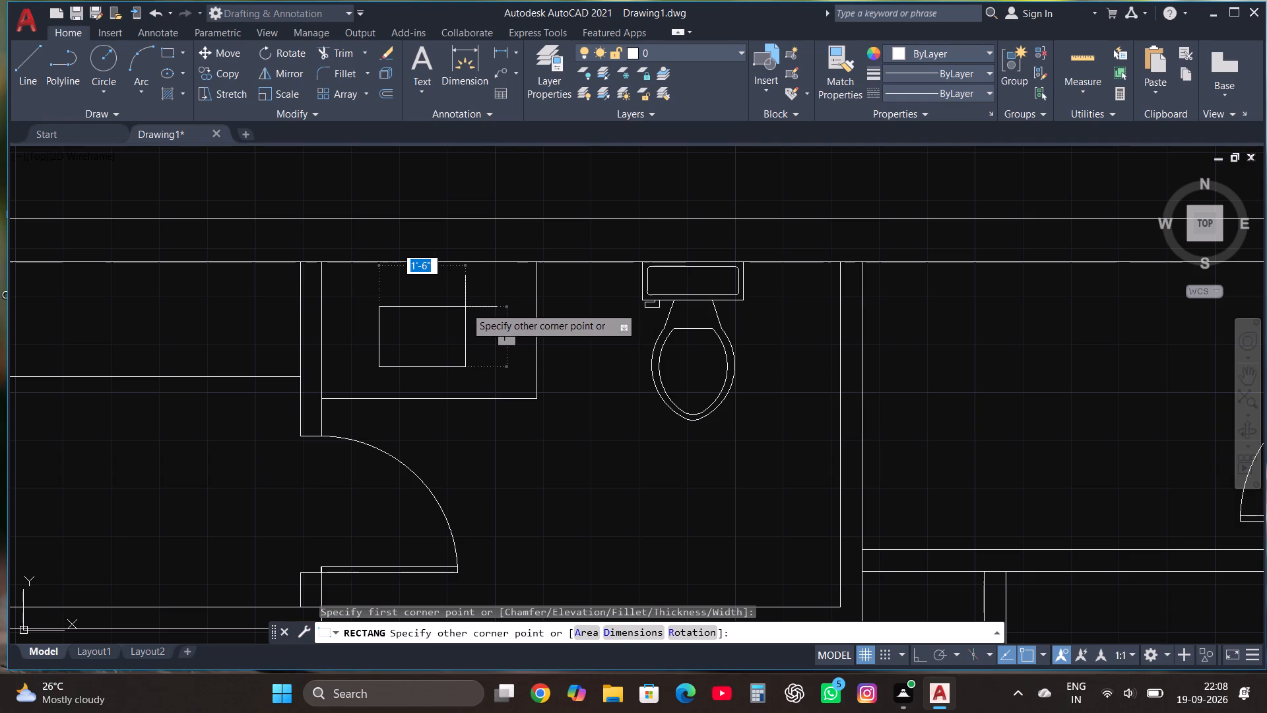
{"action": "left_click", "coordinate": [465, 307]}
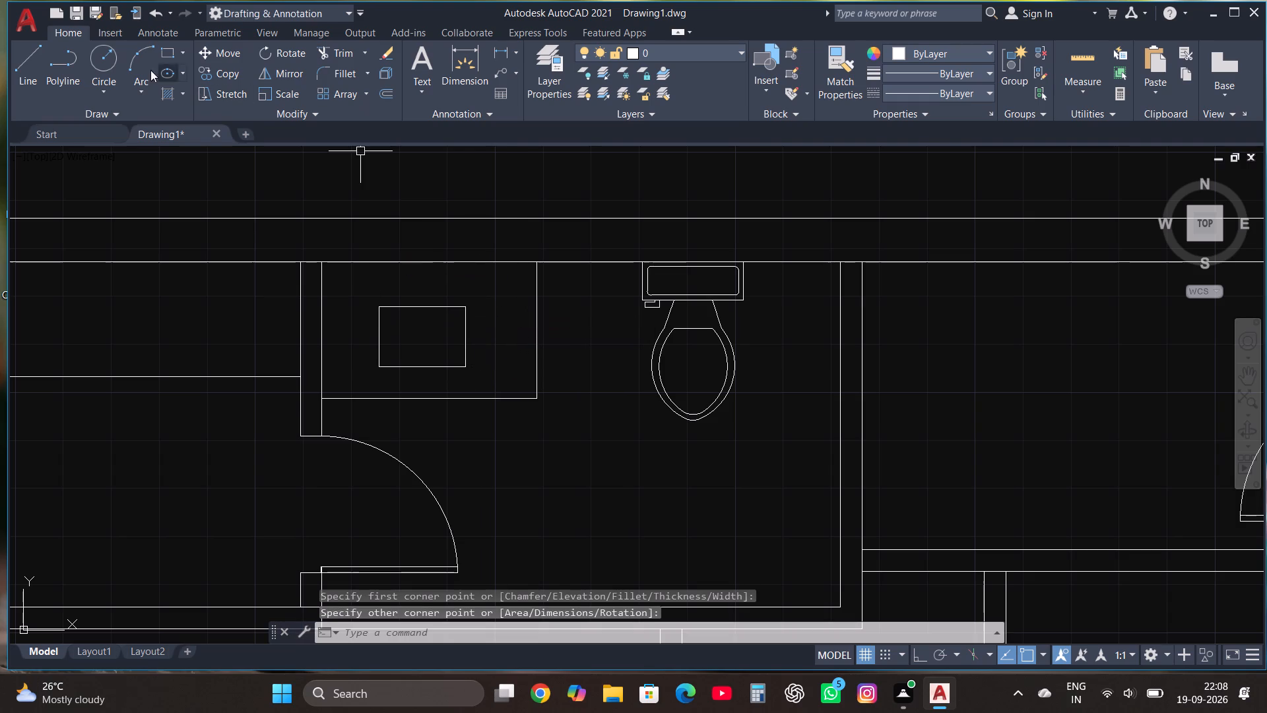
Draw a circle of about 2" radius inside the basin rectangle, centred near its upper edge.
{"action": "left_click", "coordinate": [96, 53]}
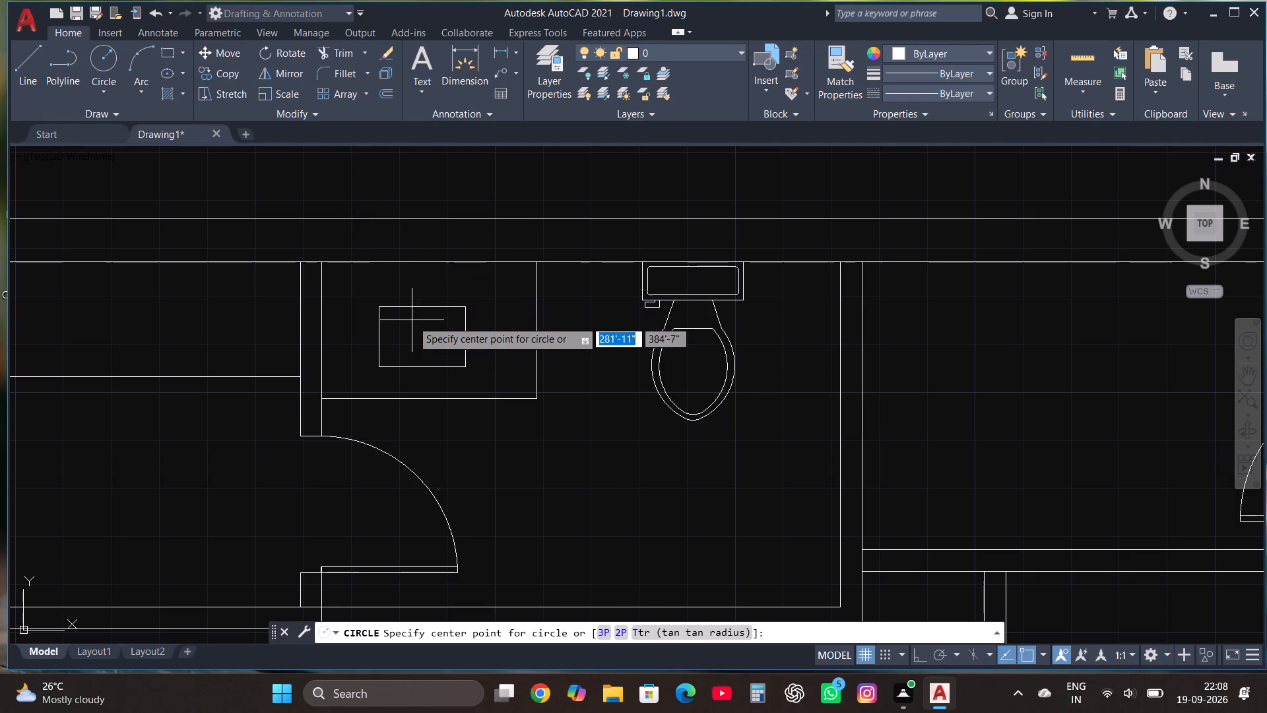
{"action": "scroll", "coordinate": [420, 316], "scroll_direction": "up", "scroll_amount": 1}
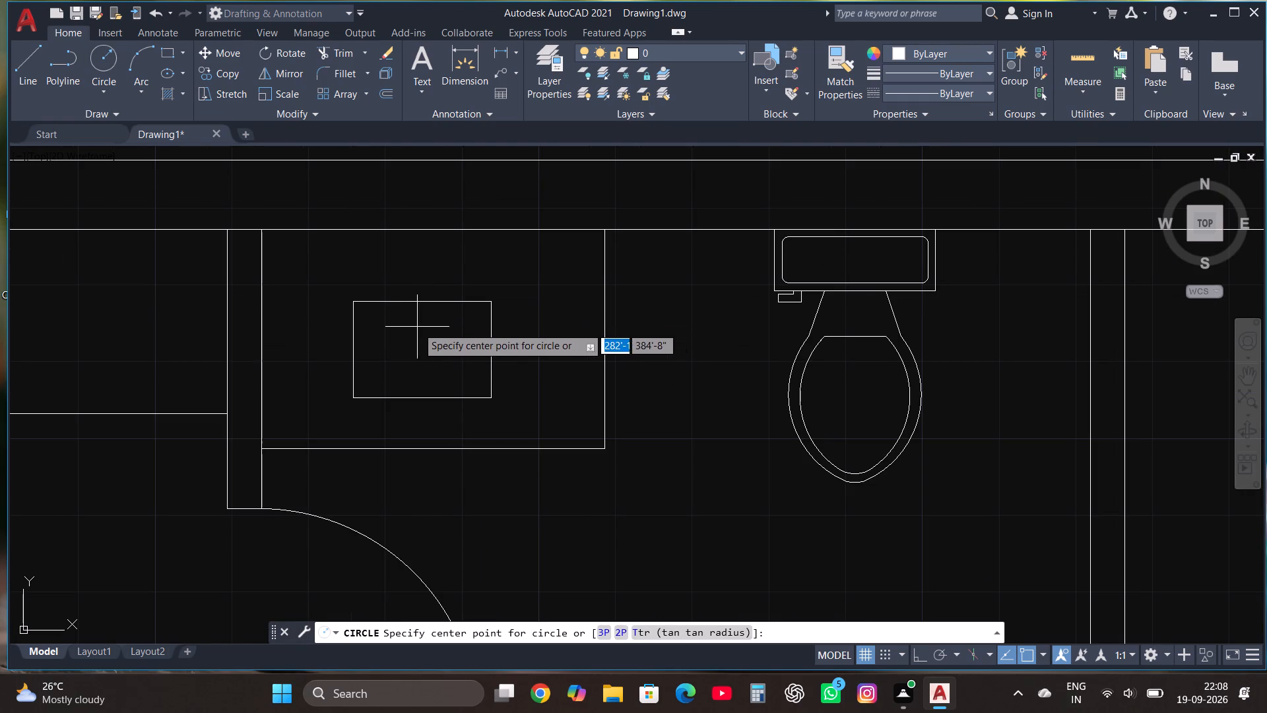
{"action": "left_click", "coordinate": [422, 317]}
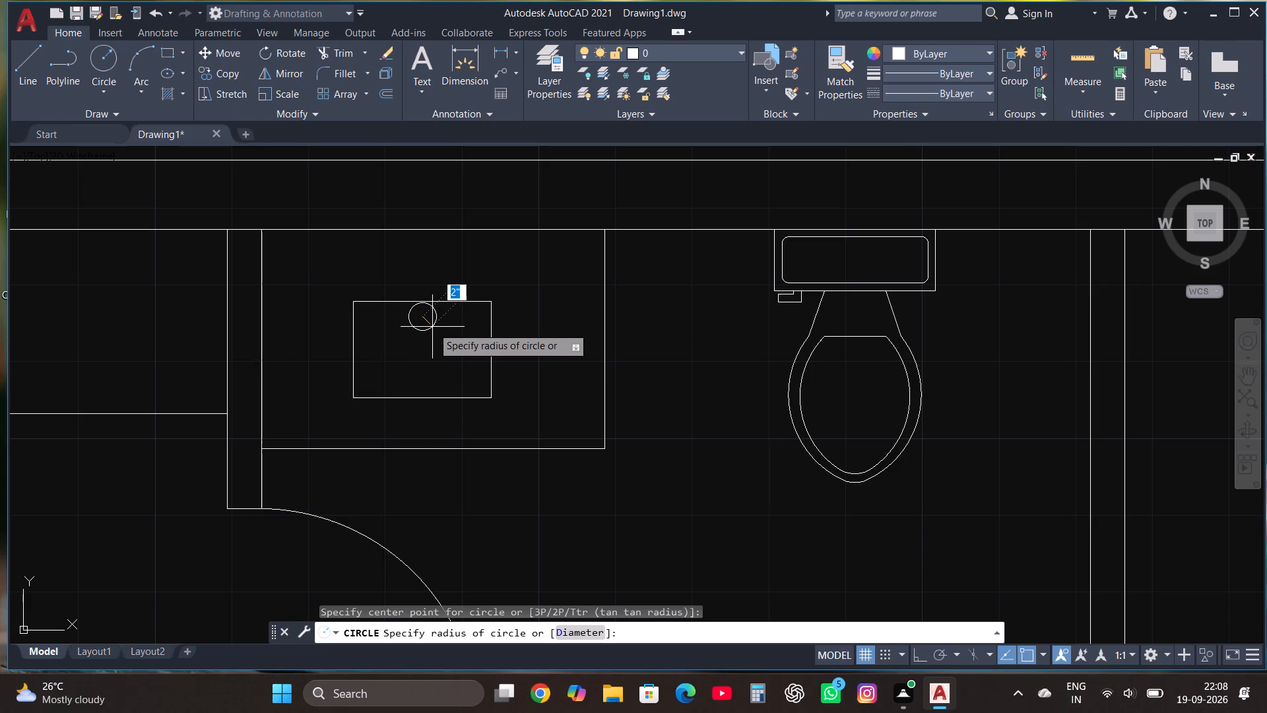
{"action": "left_click", "coordinate": [428, 327]}
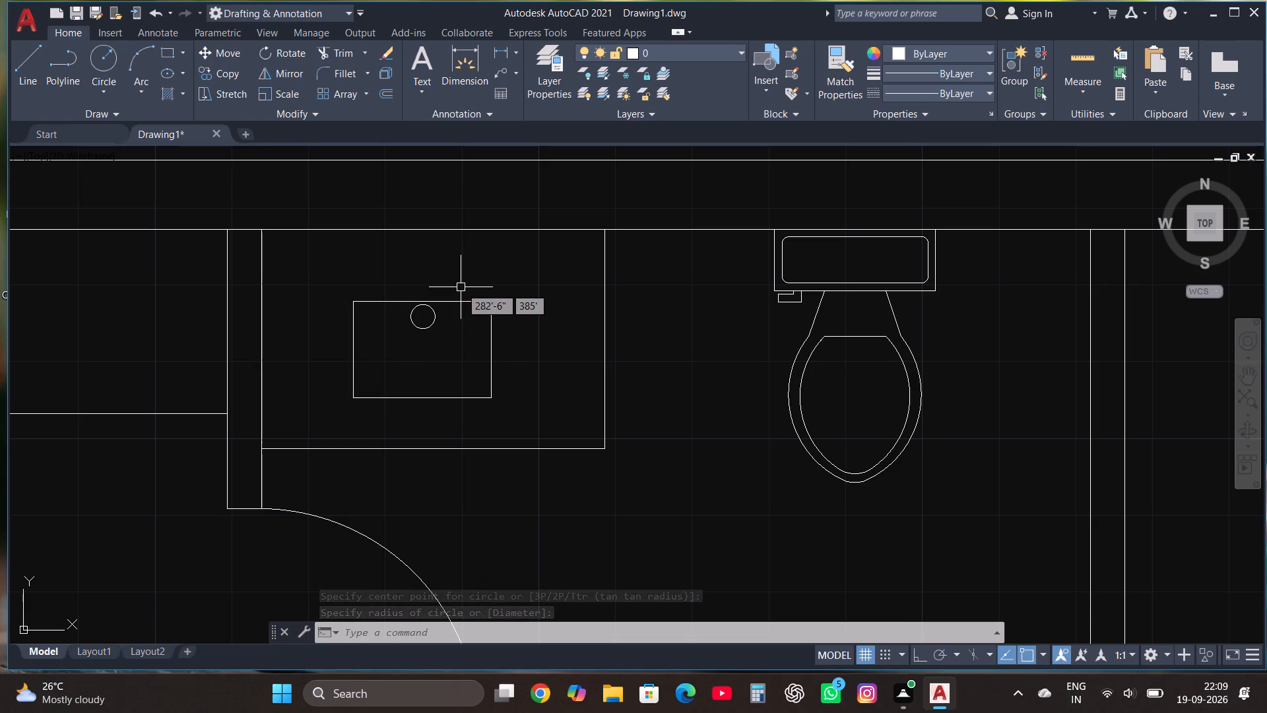
Draw a bed rectangle about 6'7" by 5'5" near the outer wall of the bedroom below the top-left rooms.
{"action": "scroll", "coordinate": [460, 317], "scroll_direction": "down", "scroll_amount": 2}
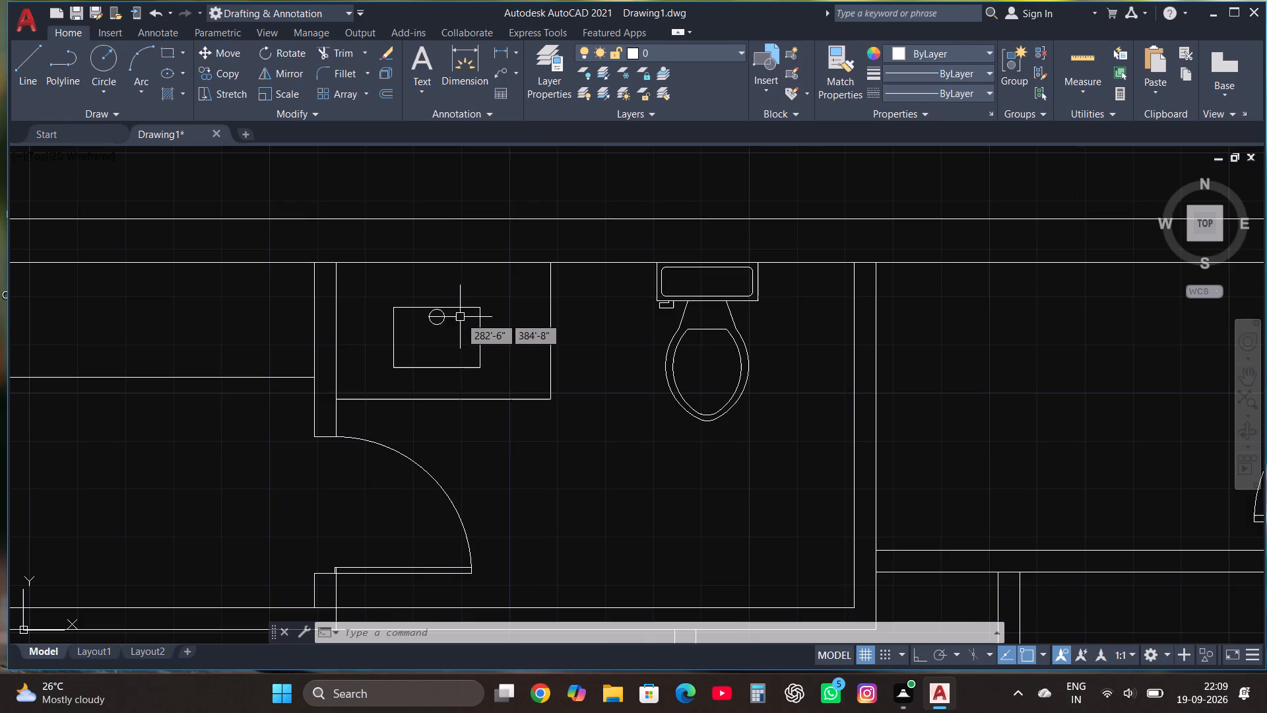
{"action": "scroll", "coordinate": [460, 317], "scroll_direction": "down", "scroll_amount": 2}
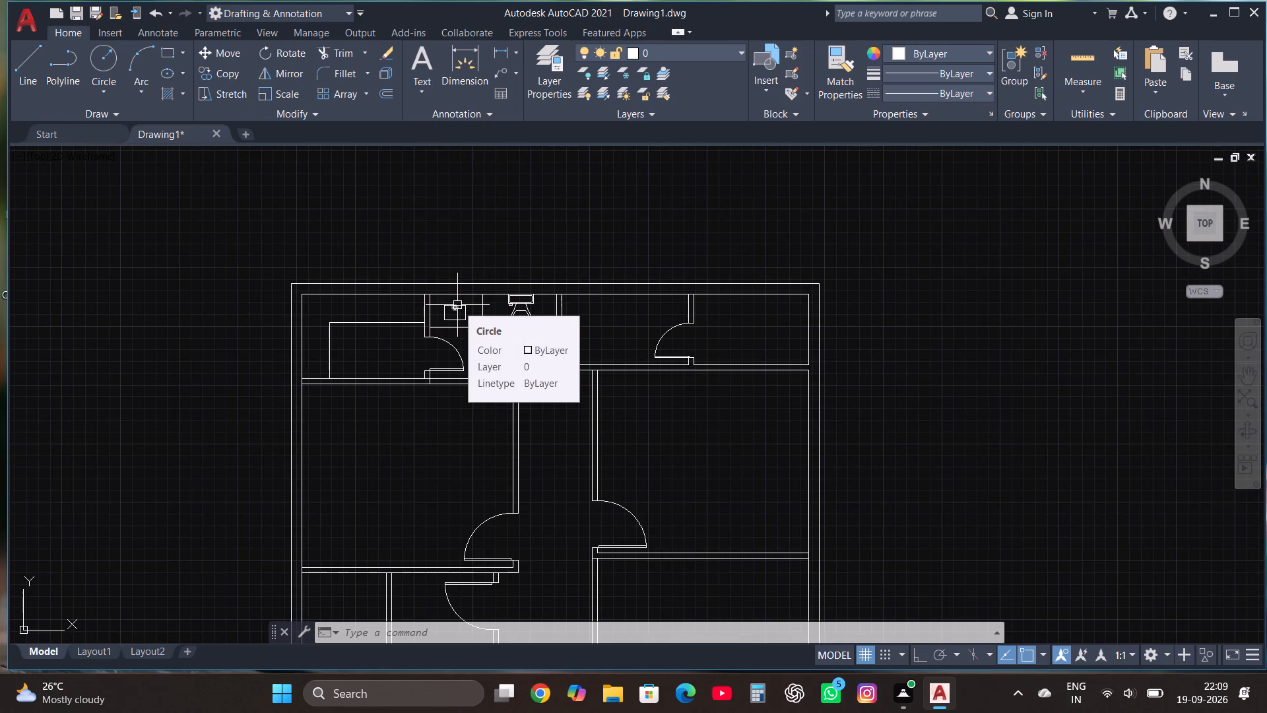
{"action": "scroll", "coordinate": [459, 232], "scroll_direction": "down", "scroll_amount": 1}
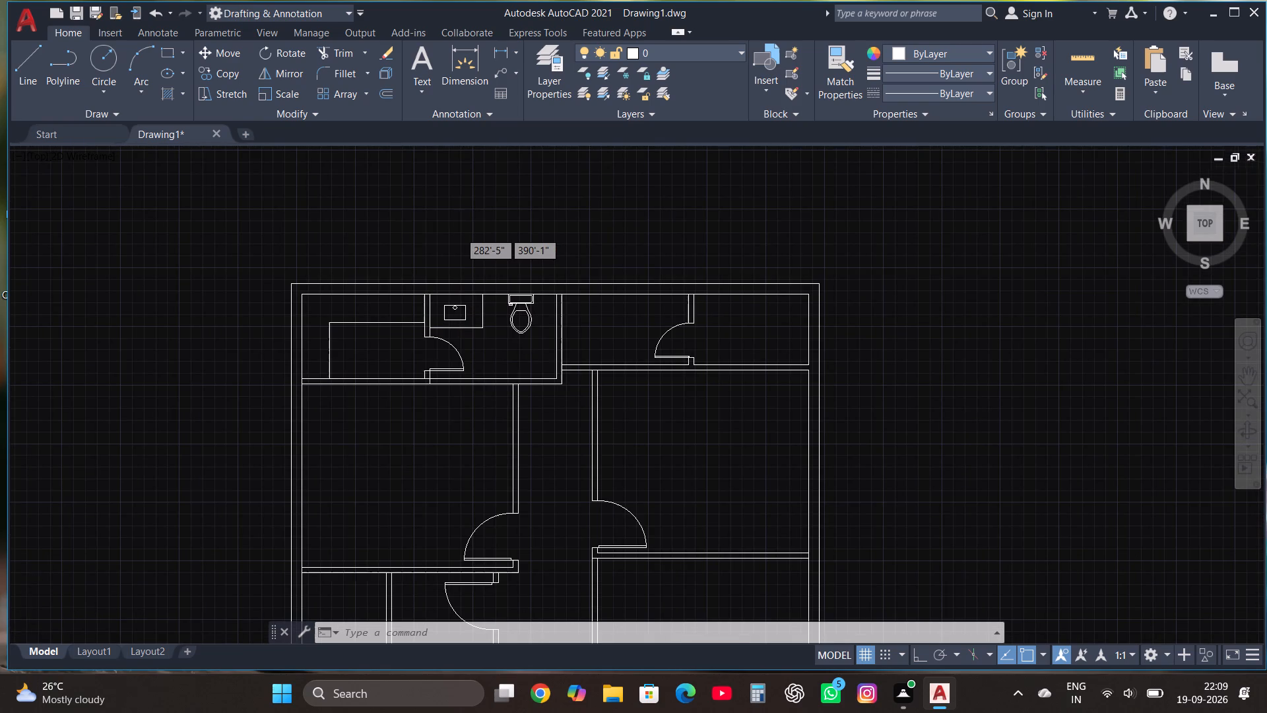
{"action": "scroll", "coordinate": [459, 232], "scroll_direction": "down", "scroll_amount": 2}
{"action": "scroll", "coordinate": [451, 269], "scroll_direction": "up", "scroll_amount": 2}
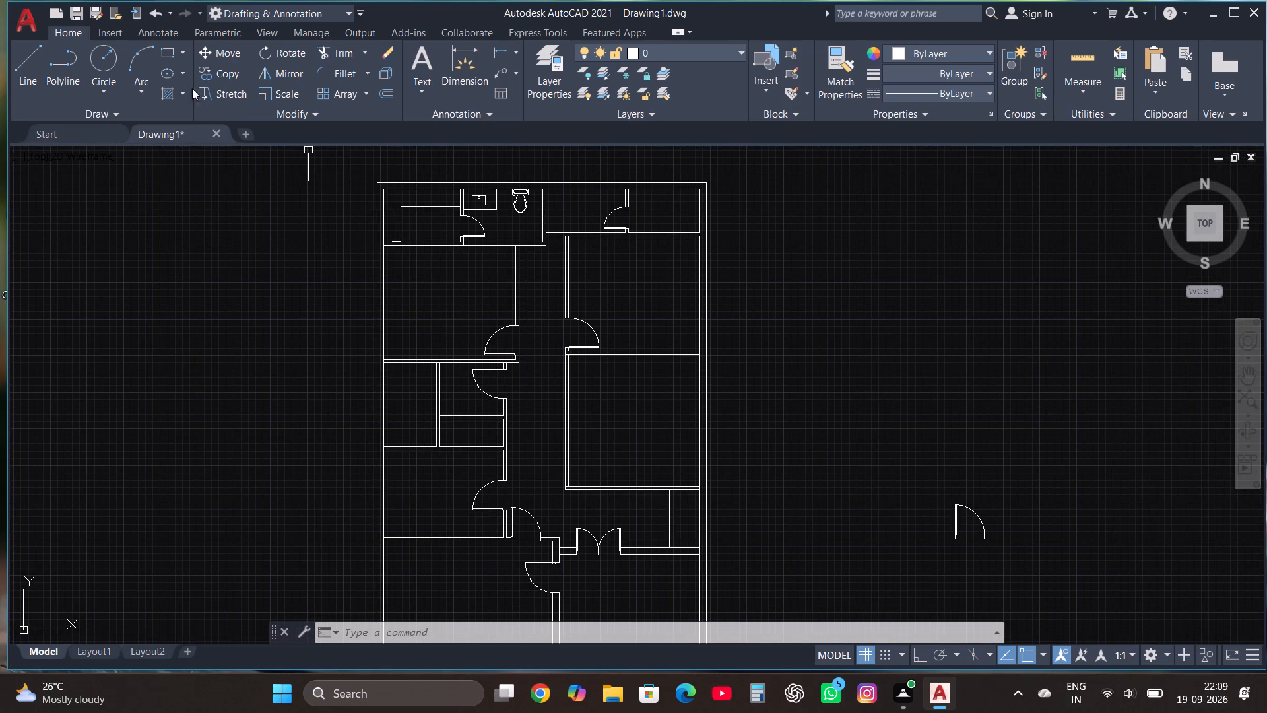
{"action": "left_click", "coordinate": [169, 52]}
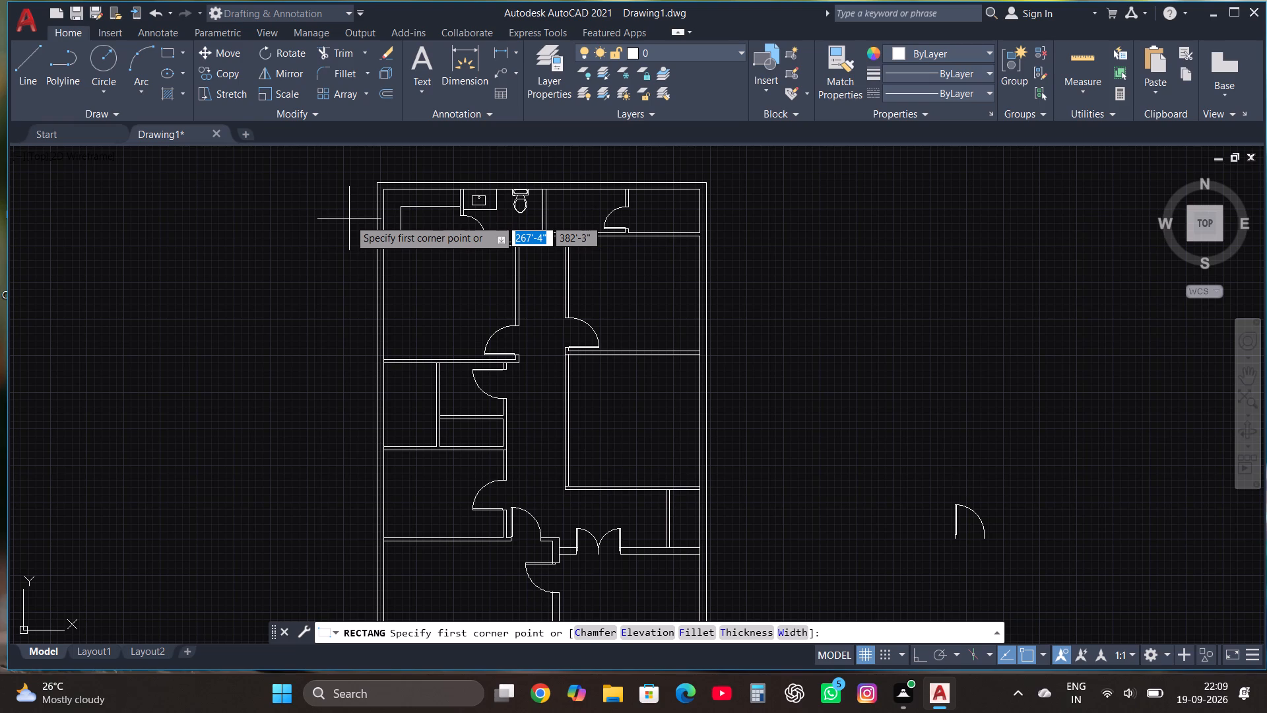
{"action": "scroll", "coordinate": [372, 197], "scroll_direction": "down", "scroll_amount": 1}
{"action": "scroll", "coordinate": [415, 261], "scroll_direction": "up", "scroll_amount": 1}
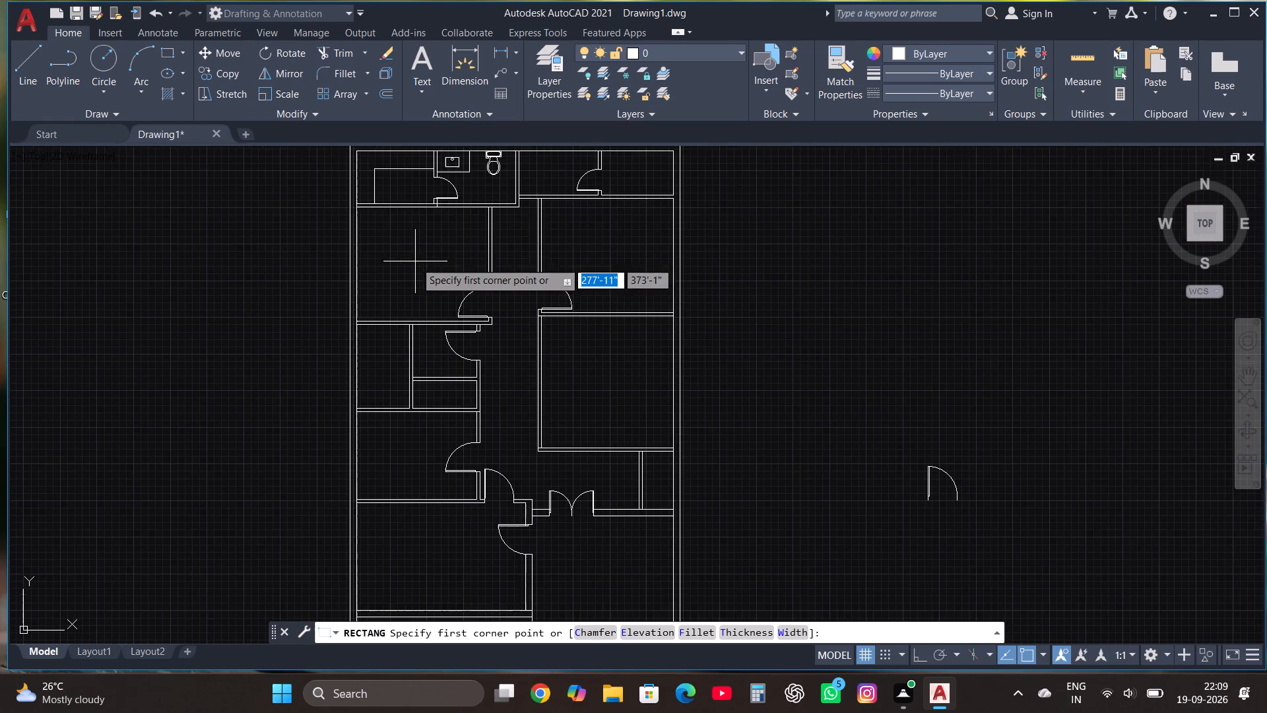
{"action": "scroll", "coordinate": [372, 197], "scroll_direction": "up", "scroll_amount": 2}
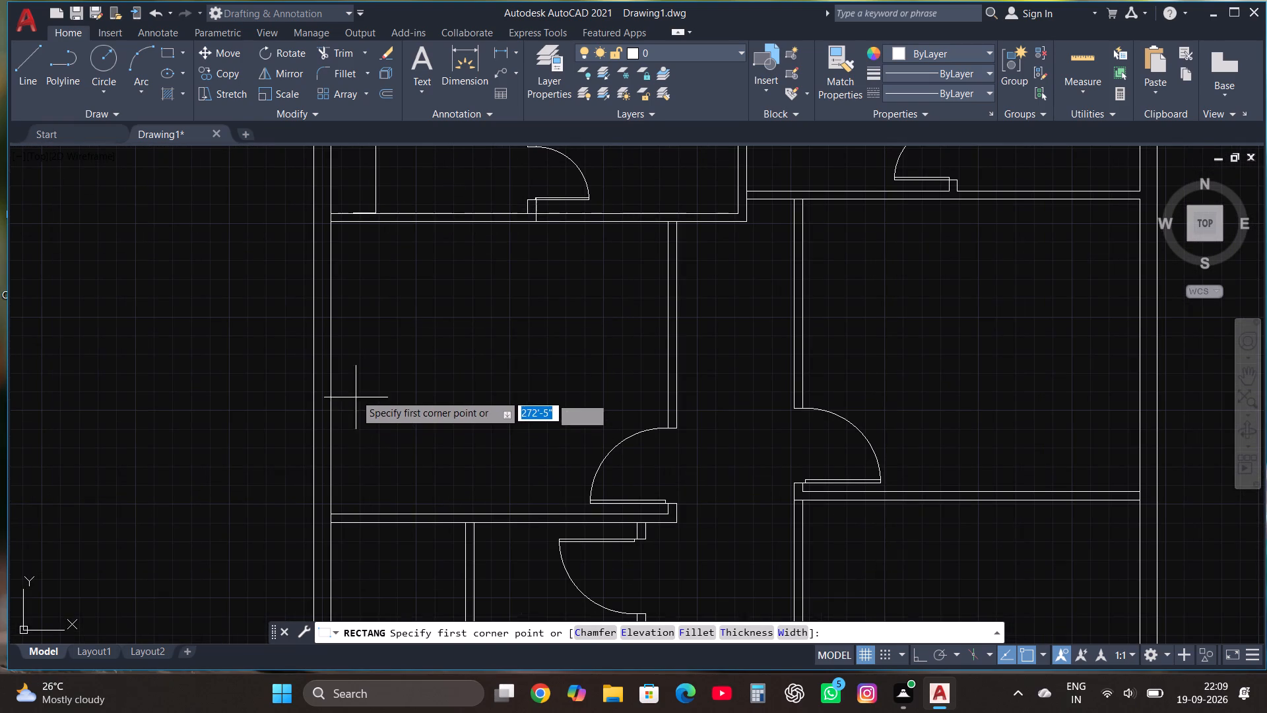
{"action": "left_click", "coordinate": [340, 414]}
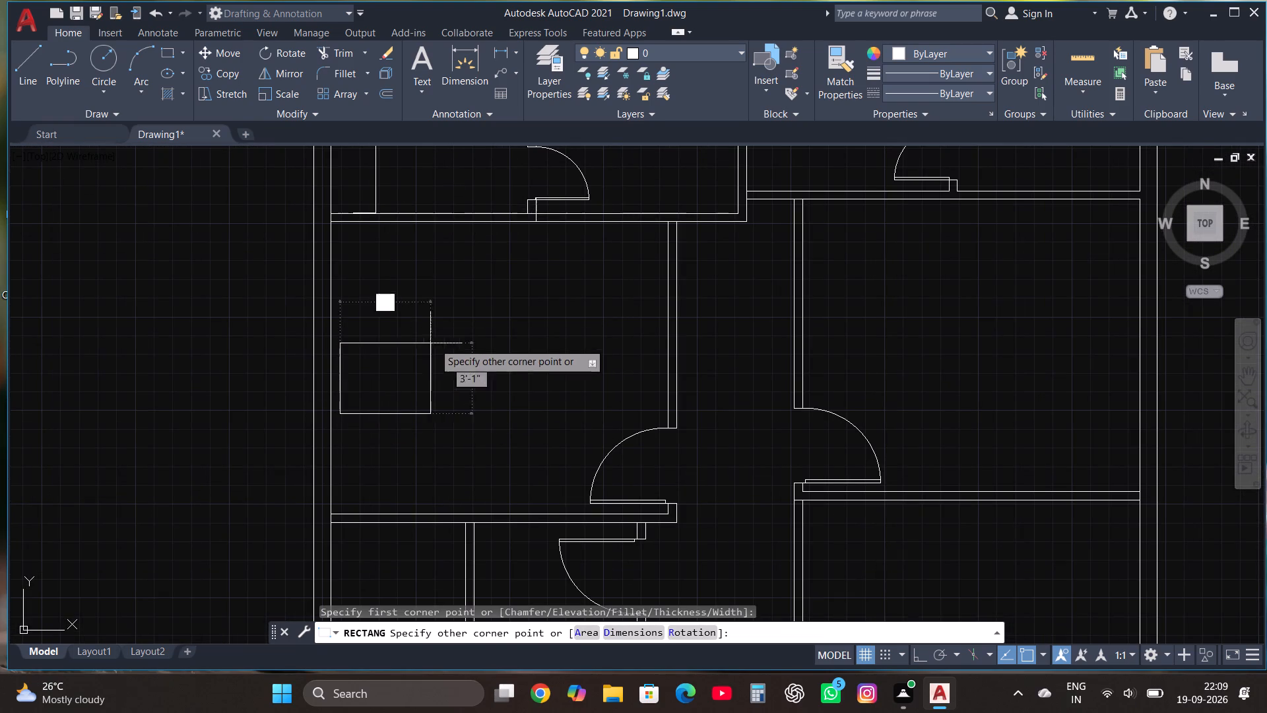
{"action": "left_click", "coordinate": [488, 291]}
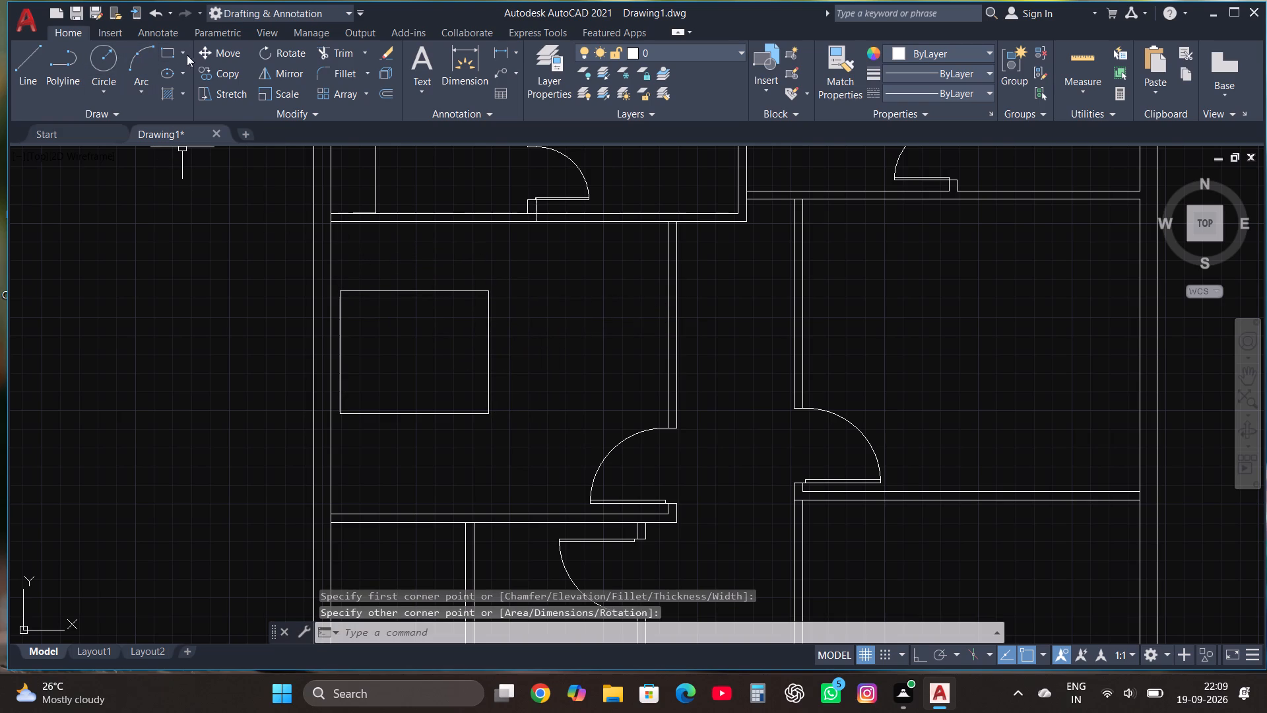
Draw a bedside table rectangle about 1'6" by 1'4" just above the bed, aligned with its wall-side edge.
{"action": "left_click", "coordinate": [166, 51]}
{"action": "scroll", "coordinate": [330, 249], "scroll_direction": "up", "scroll_amount": 2}
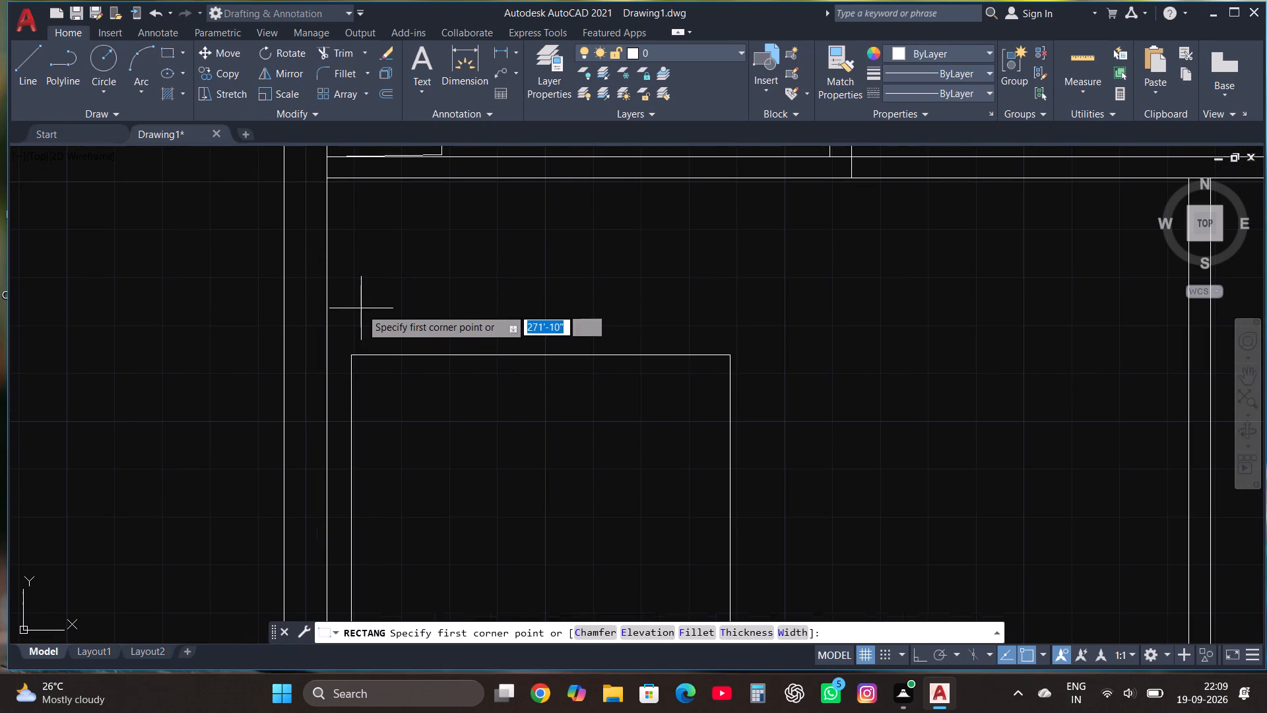
{"action": "left_click", "coordinate": [350, 333]}
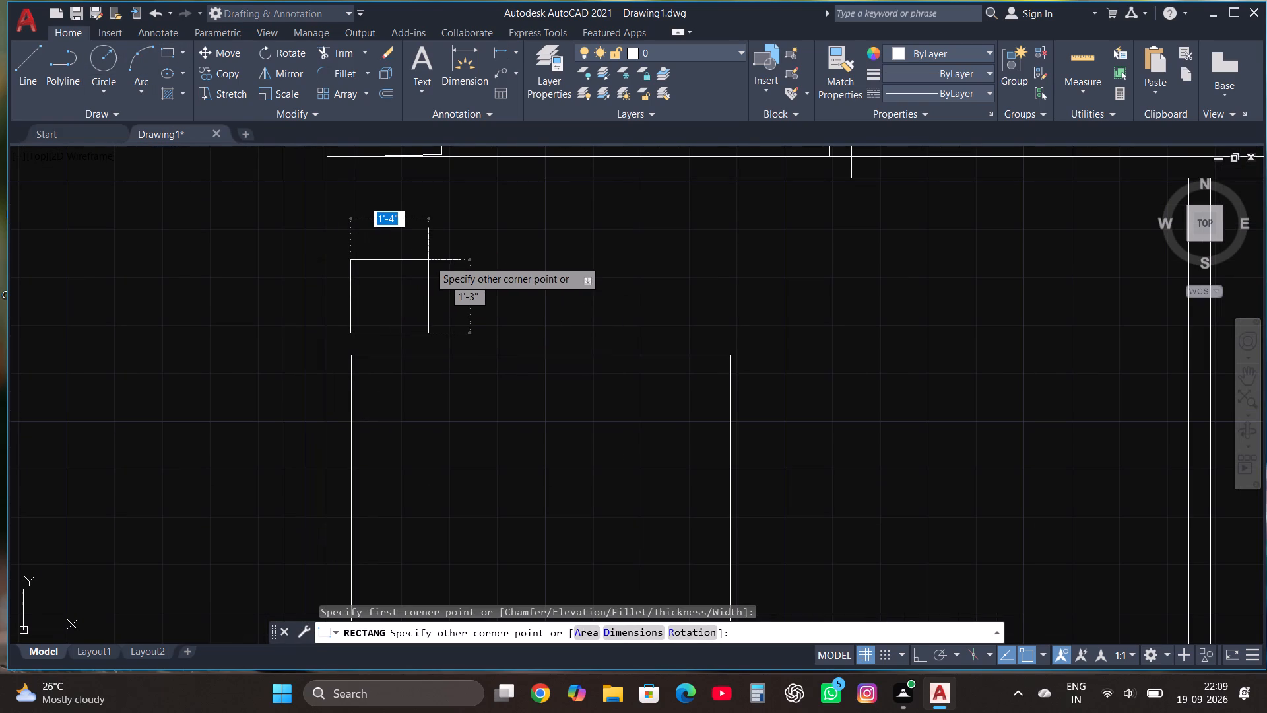
{"action": "left_click", "coordinate": [436, 255]}
Copy the bedside table straight down about 7'8" with ortho on, placing the copy just below the bed.
{"action": "left_click", "coordinate": [410, 252]}
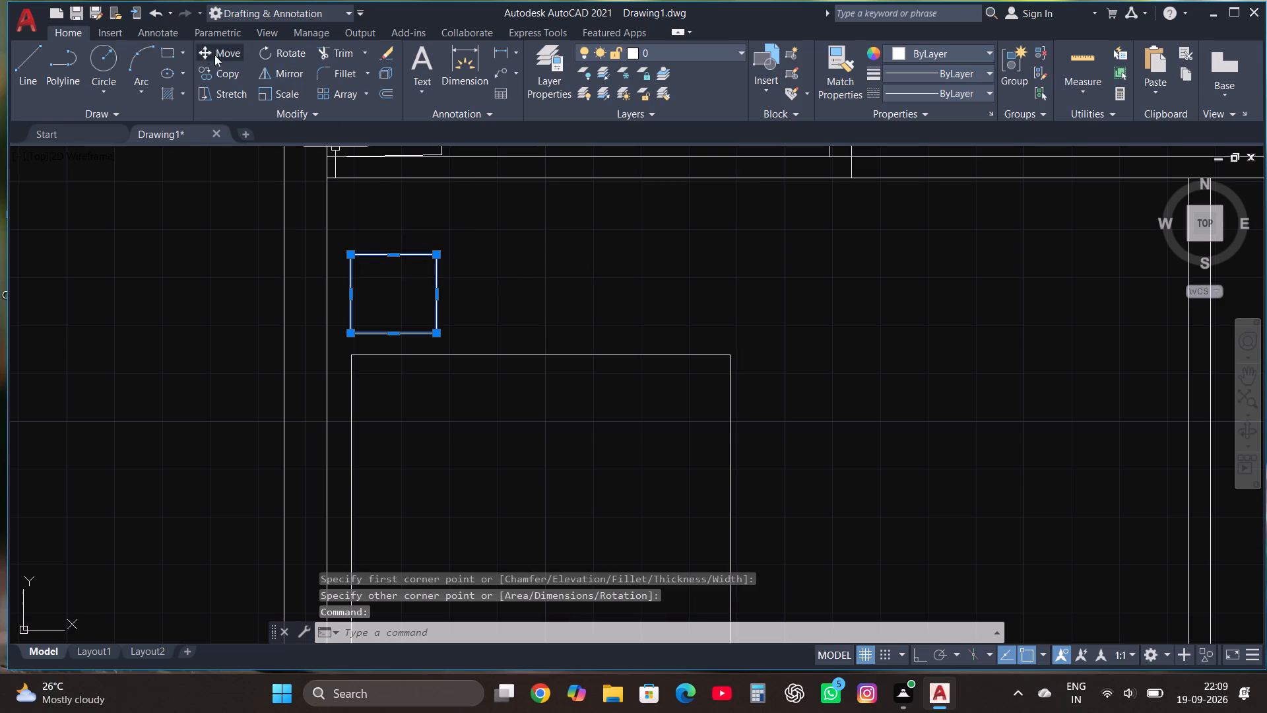
{"action": "left_click", "coordinate": [224, 72]}
{"action": "left_click", "coordinate": [399, 296]}
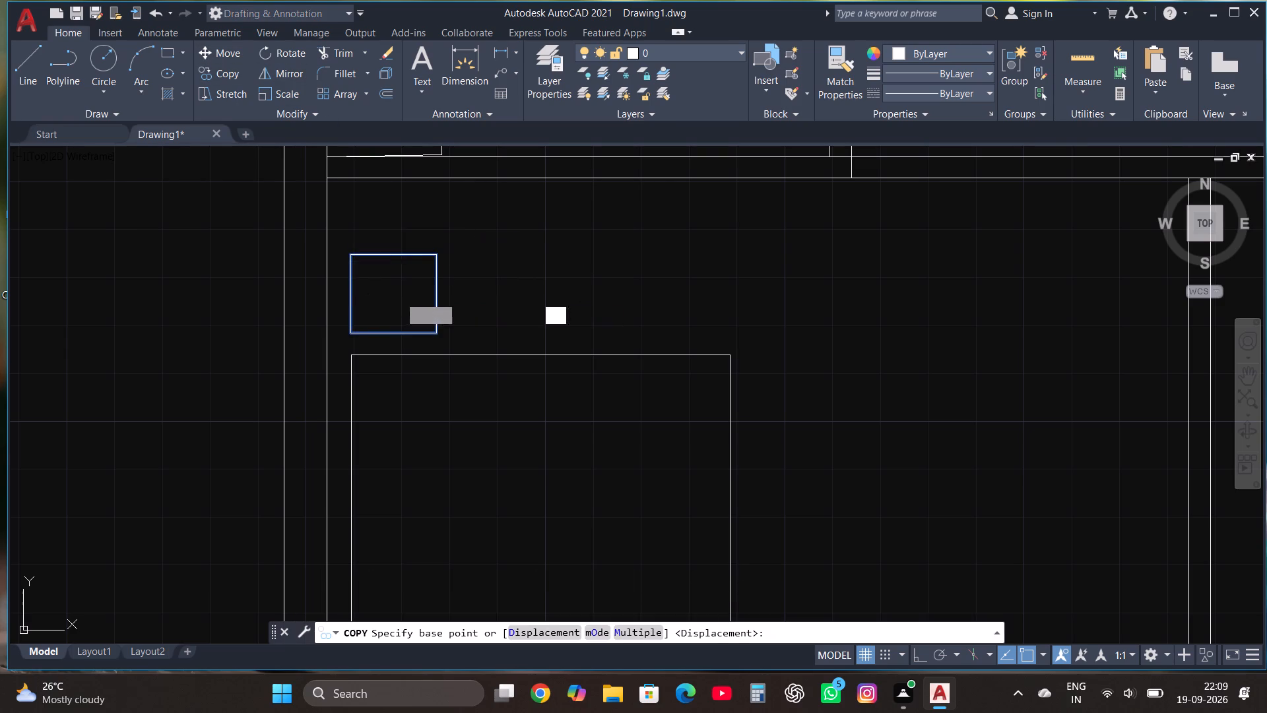
{"action": "scroll", "coordinate": [402, 261], "scroll_direction": "down", "scroll_amount": 2}
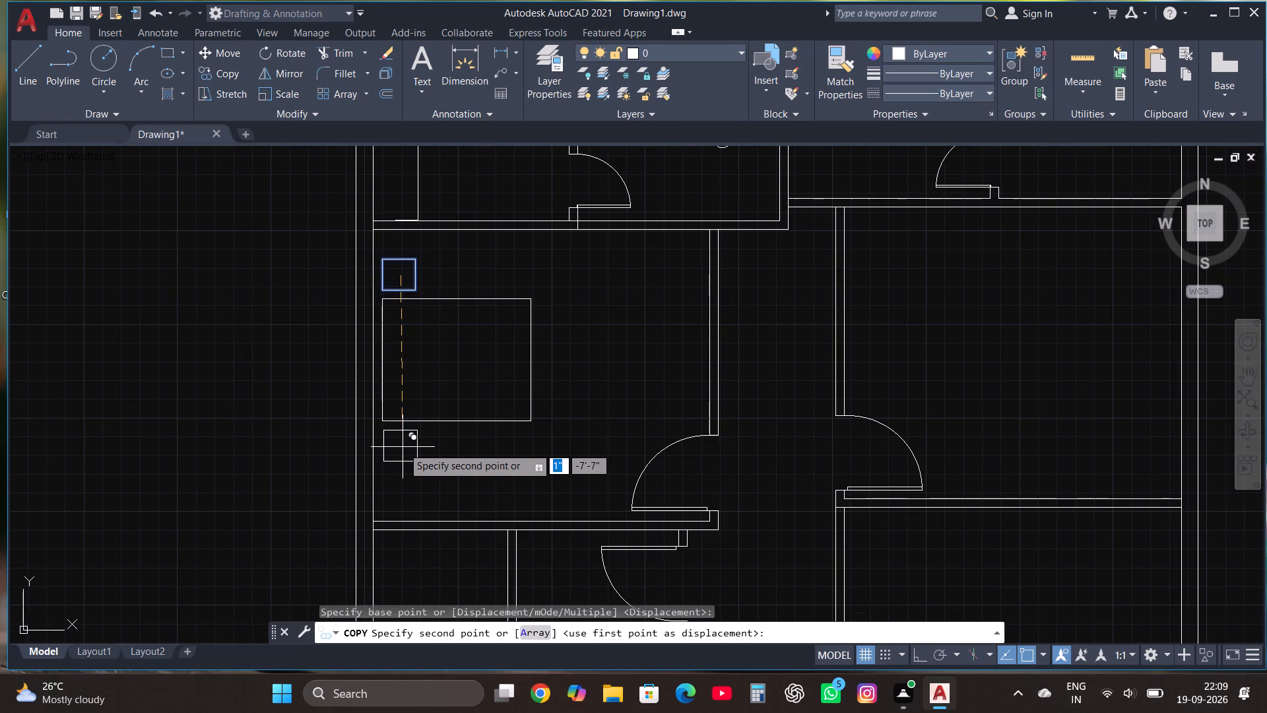
{"action": "key", "text": "F8"}
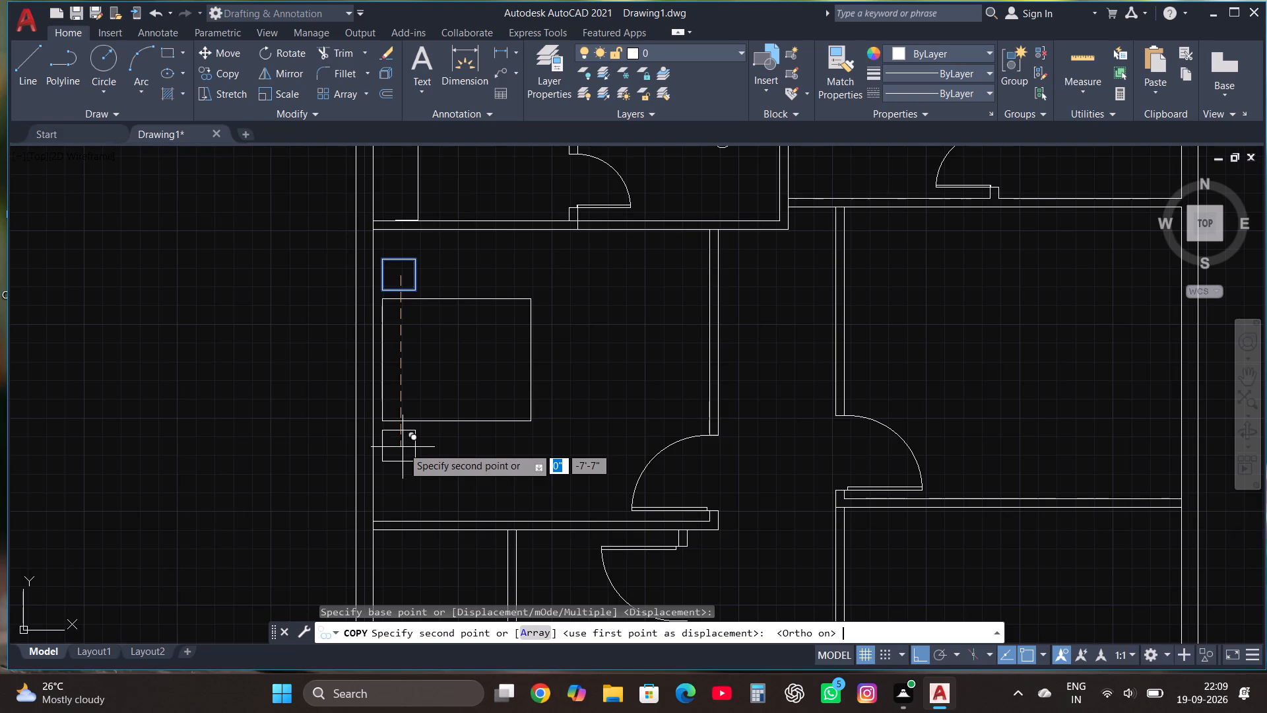
{"action": "scroll", "coordinate": [403, 447], "scroll_direction": "up", "scroll_amount": 2}
{"action": "scroll", "coordinate": [403, 447], "scroll_direction": "down", "scroll_amount": 1}
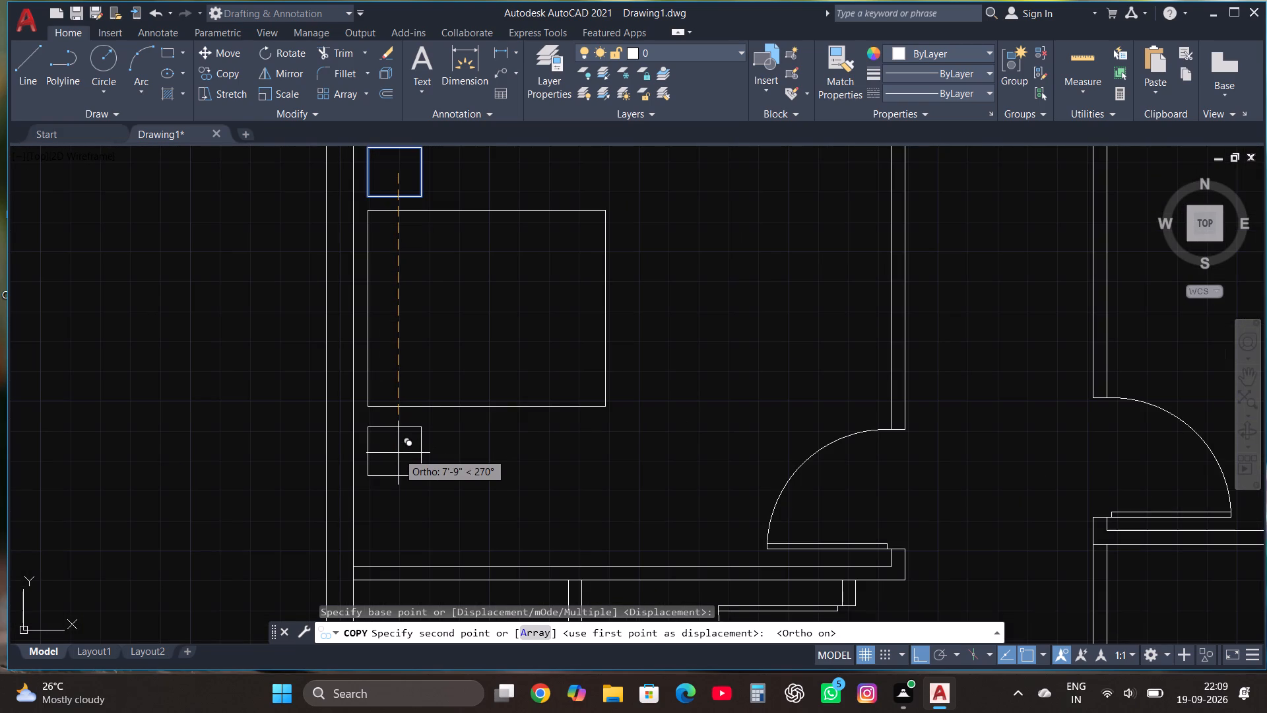
{"action": "left_click", "coordinate": [403, 448]}
Draw a pillow rectangle about 1'4" by 2'6" in the lower half of the bed's wall-side end.
{"action": "scroll", "coordinate": [420, 485], "scroll_direction": "down", "scroll_amount": 3}
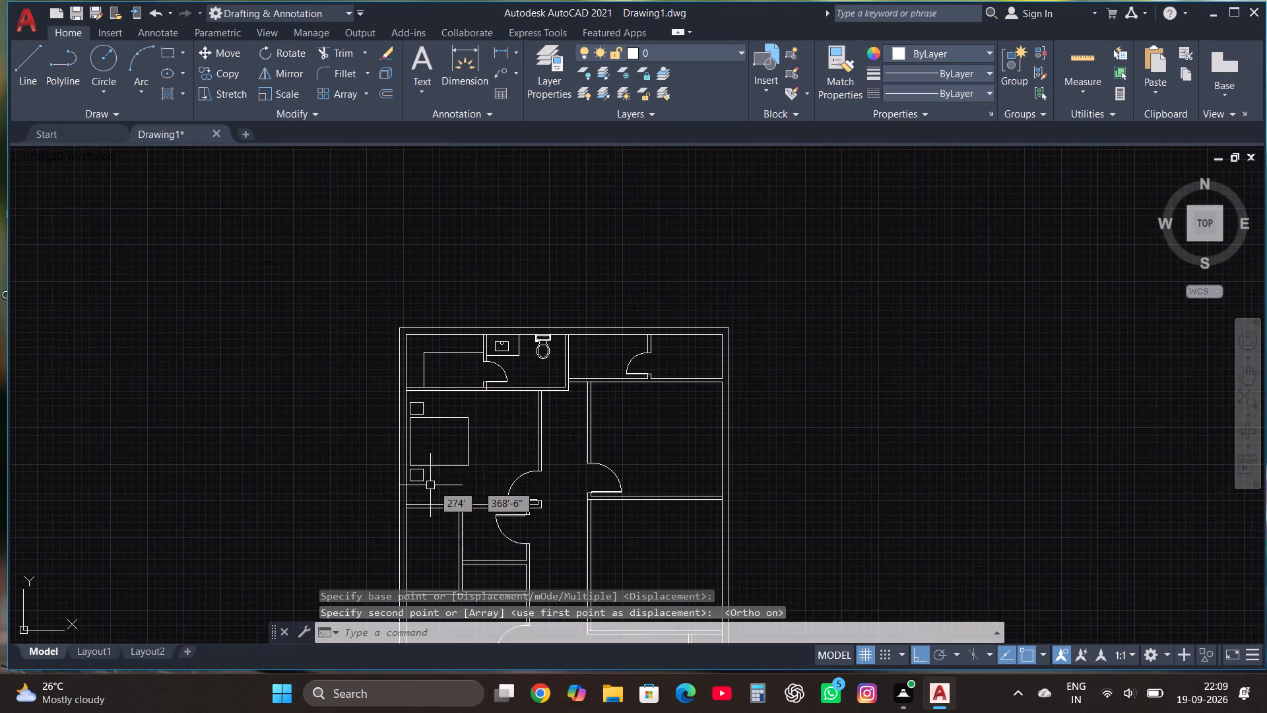
{"action": "scroll", "coordinate": [430, 451], "scroll_direction": "up", "scroll_amount": 2}
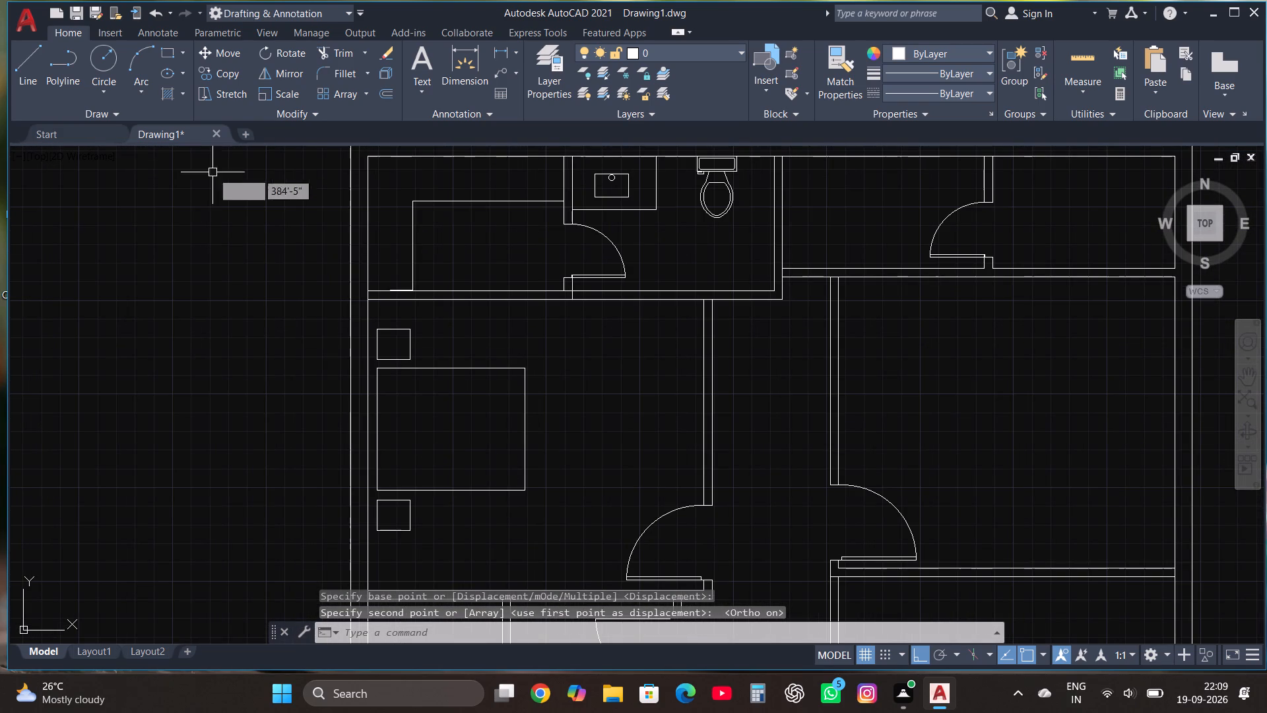
{"action": "left_click", "coordinate": [168, 50]}
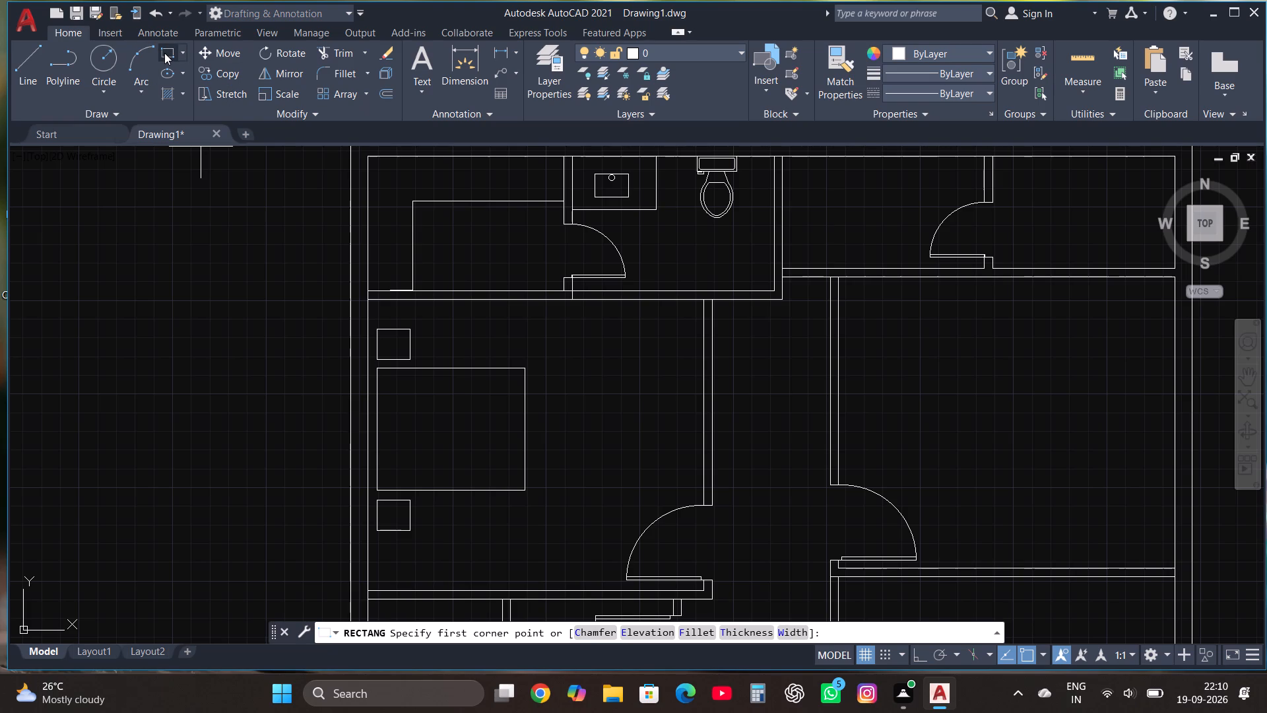
{"action": "left_click", "coordinate": [164, 53]}
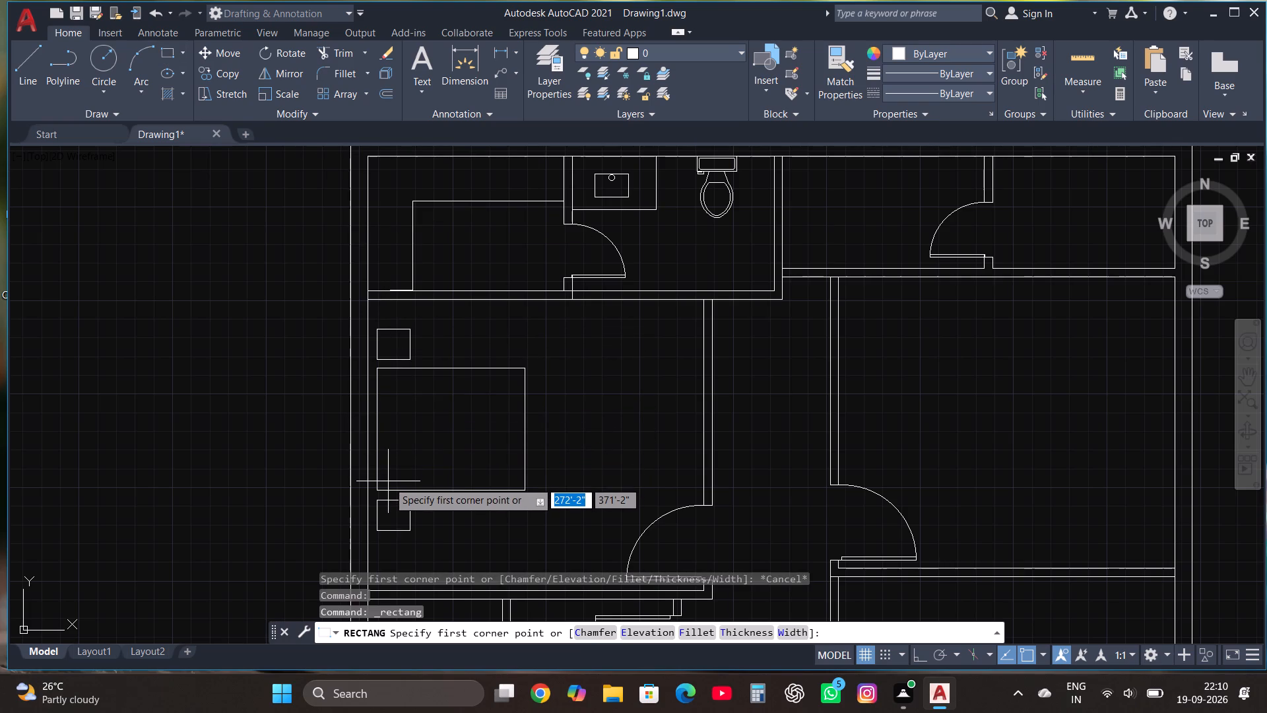
{"action": "left_click", "coordinate": [388, 481]}
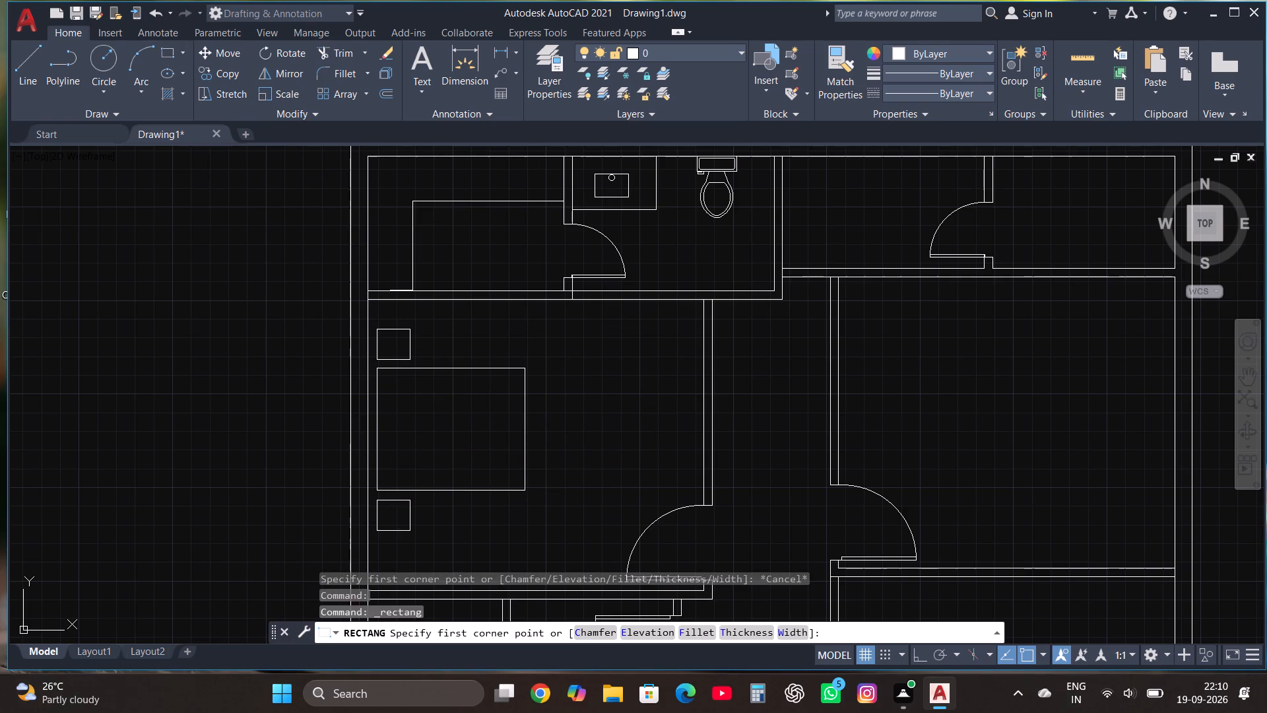
{"action": "left_click", "coordinate": [418, 425]}
Copy the pillow rectangle straight up about 2'3" into the upper half of the bed.
{"action": "scroll", "coordinate": [418, 425], "scroll_direction": "up", "scroll_amount": 1}
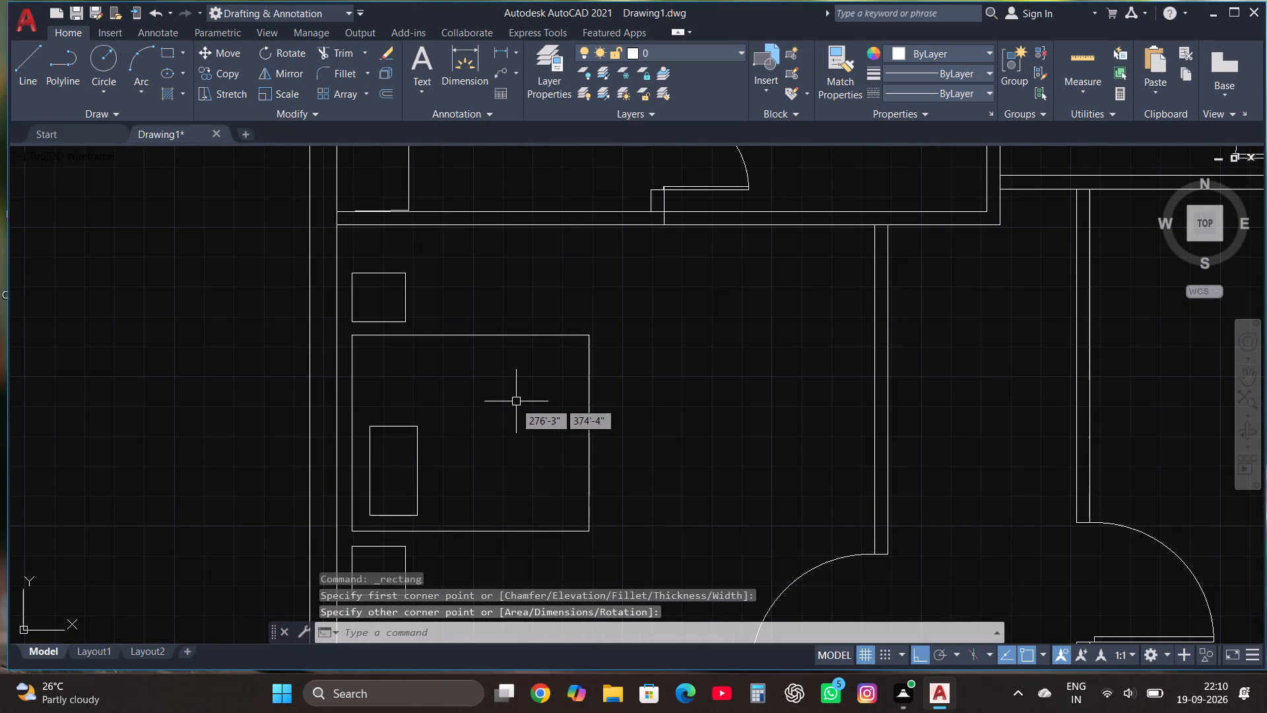
{"action": "left_click", "coordinate": [387, 423]}
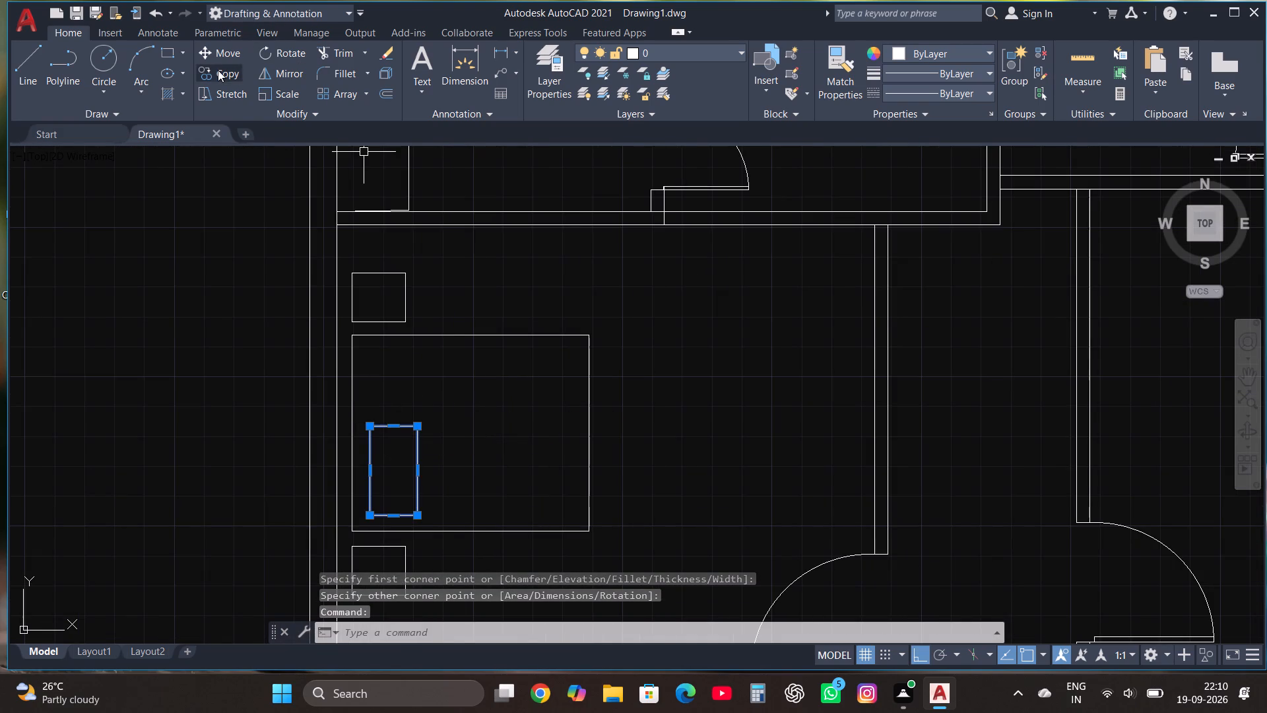
{"action": "left_click", "coordinate": [218, 70]}
{"action": "left_click", "coordinate": [400, 443]}
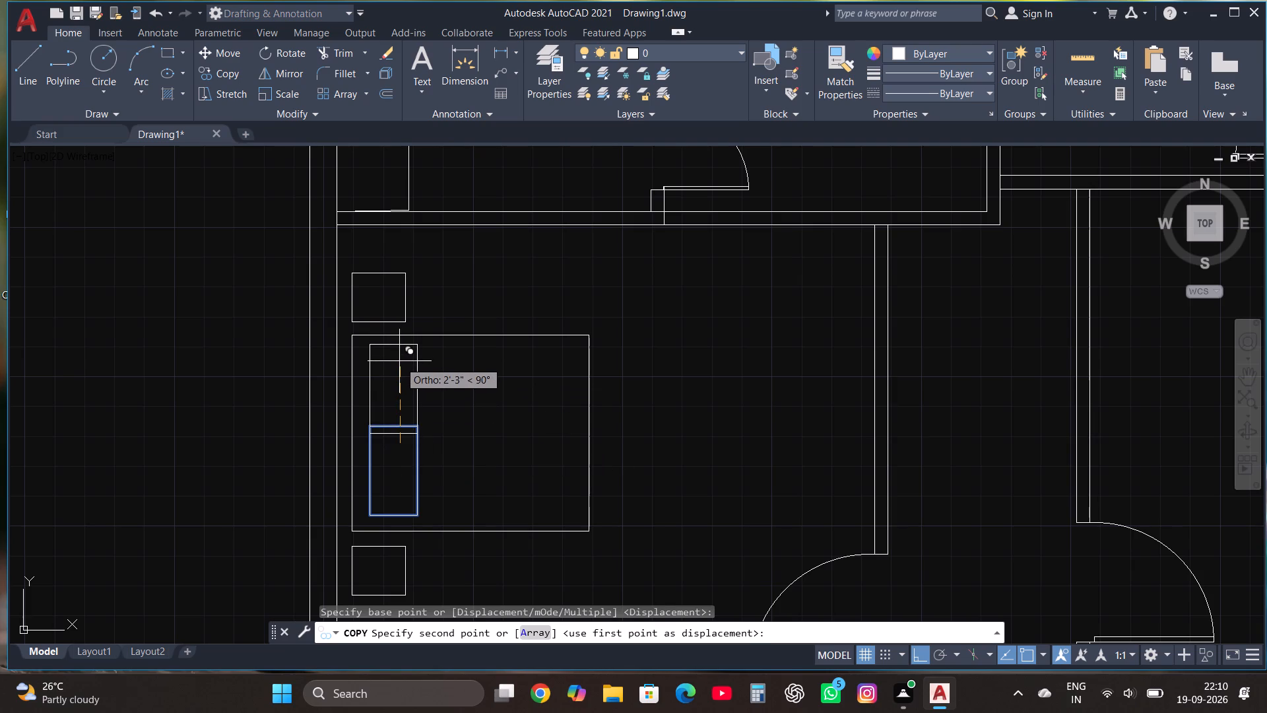
{"action": "left_click", "coordinate": [399, 361]}
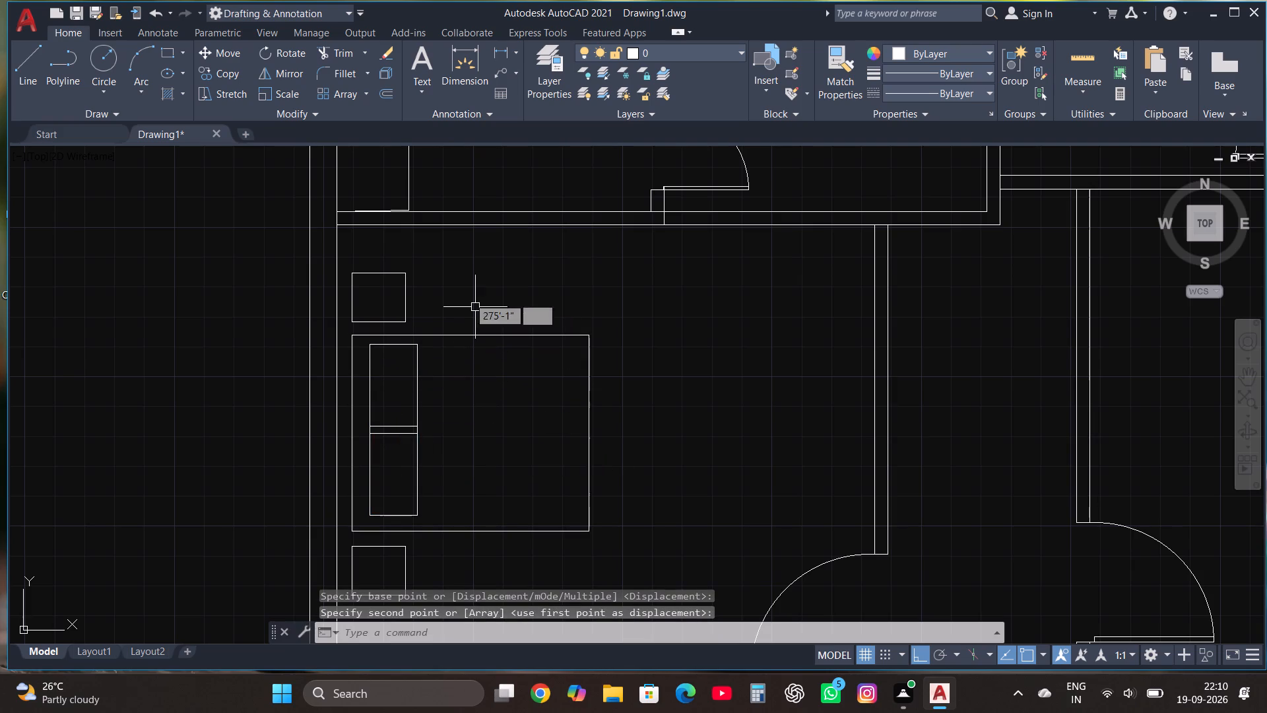
Draw the blanket edge line up the bed beside the pillows, ending in a triangular folded corner at the bed's upper edge.
{"action": "left_click", "coordinate": [42, 56]}
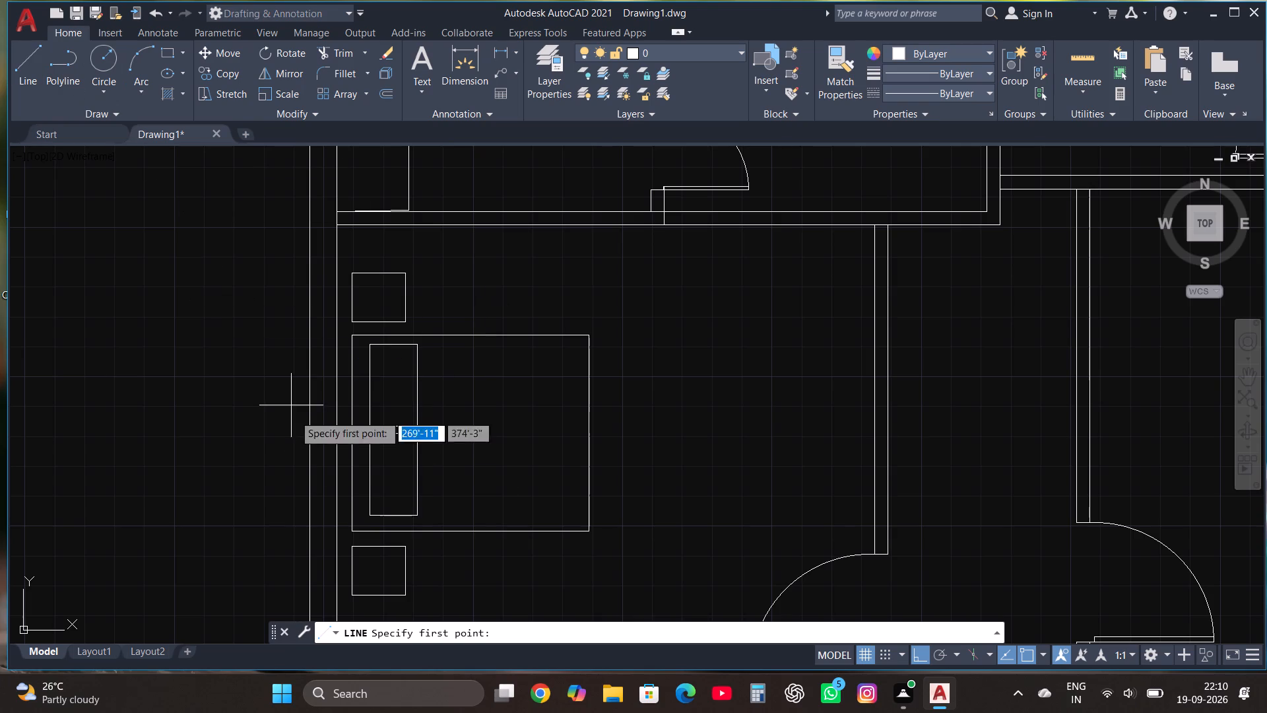
{"action": "left_click", "coordinate": [436, 529]}
{"action": "left_click", "coordinate": [432, 368]}
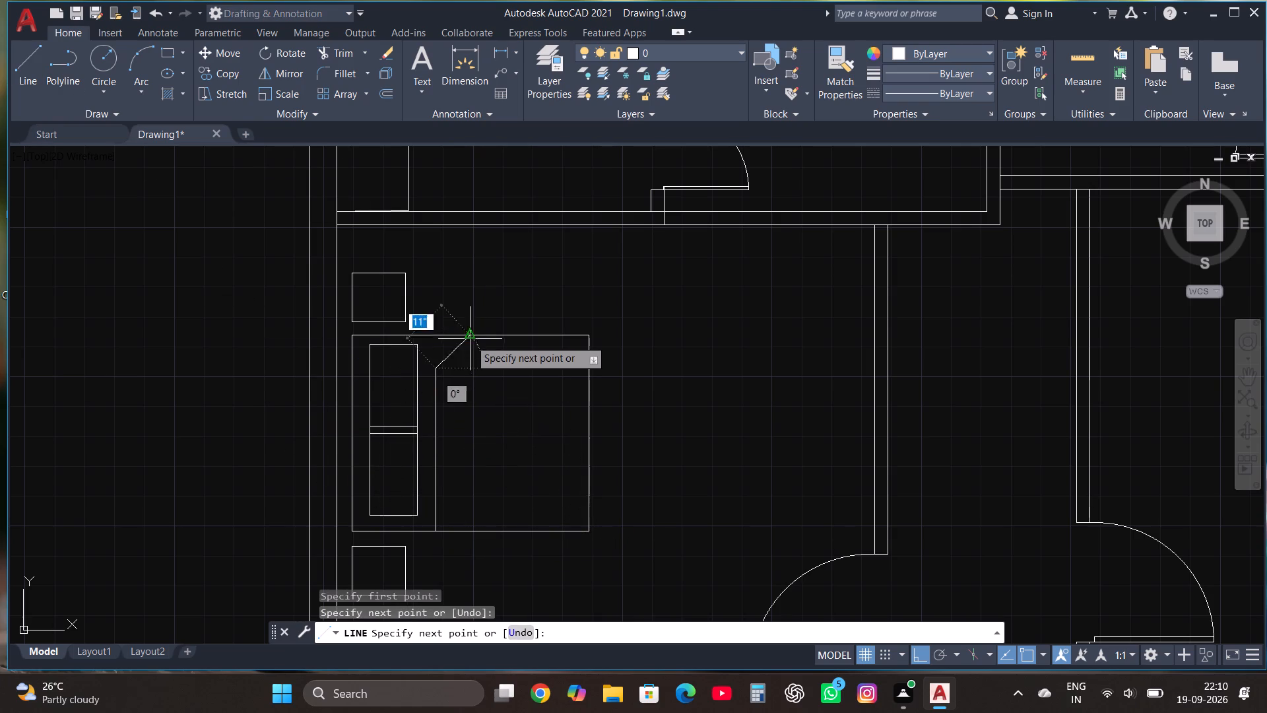
{"action": "left_click", "coordinate": [471, 337]}
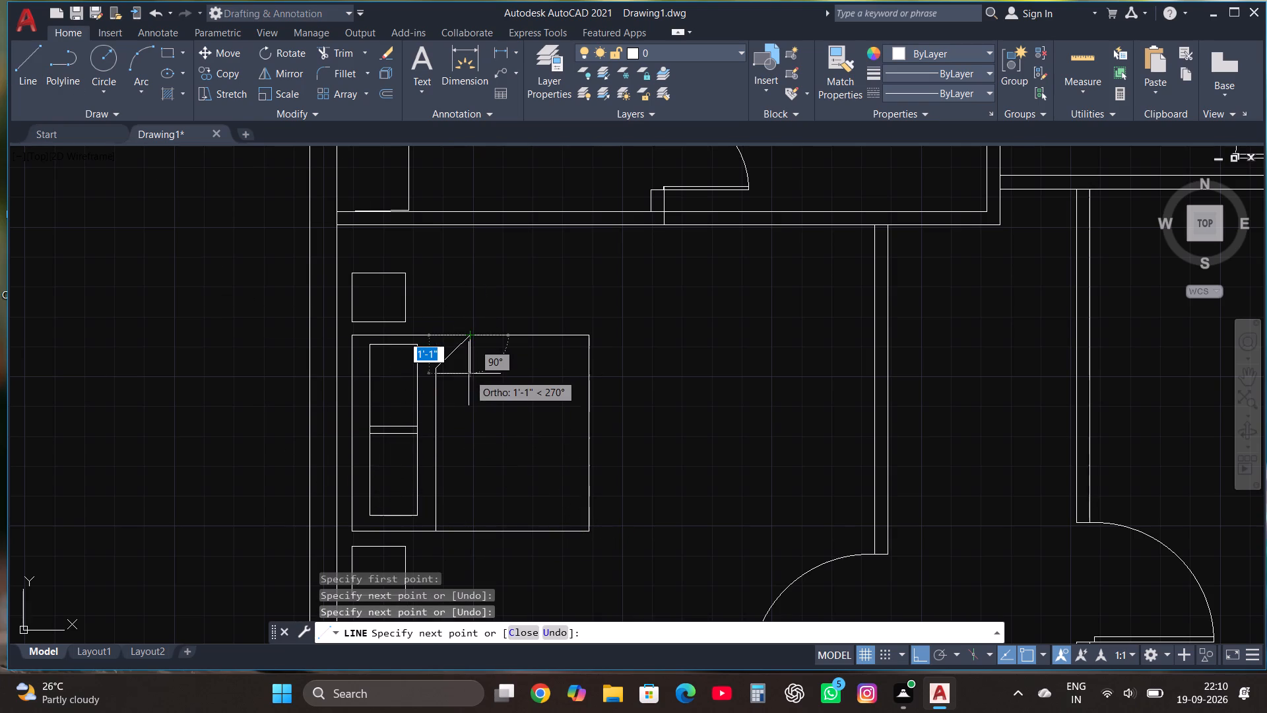
{"action": "left_click", "coordinate": [469, 374]}
{"action": "left_click", "coordinate": [437, 364]}
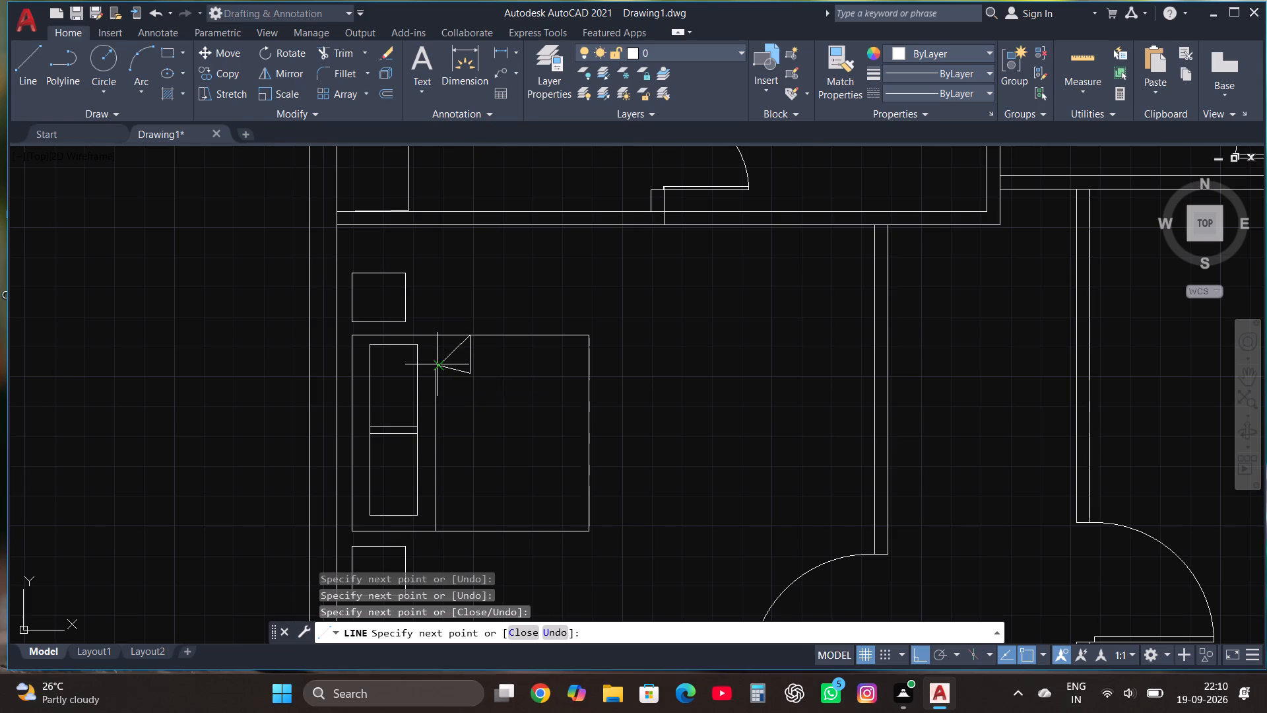
{"action": "key", "text": "Escape"}
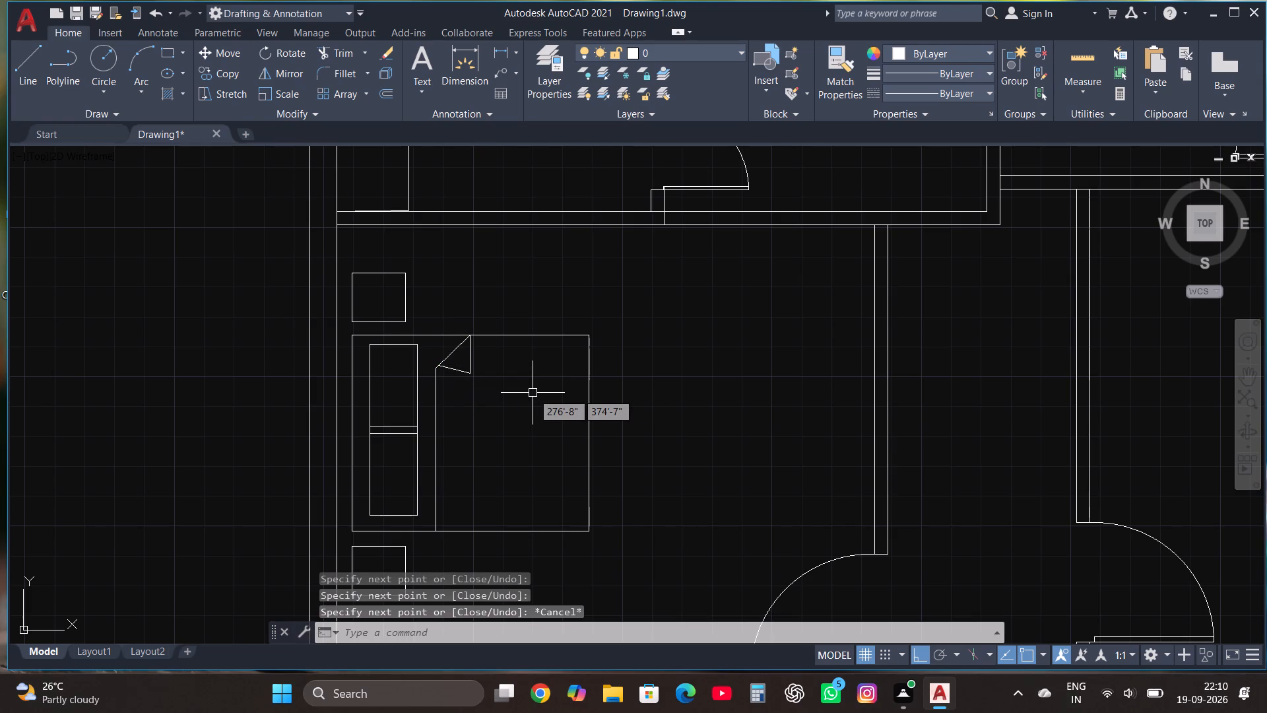
Draw a long horizontal rectangle for the sofa seat just below the top wall of the lower-left room.
{"action": "scroll", "coordinate": [509, 391], "scroll_direction": "up", "scroll_amount": 1}
{"action": "scroll", "coordinate": [424, 338], "scroll_direction": "down", "scroll_amount": 3}
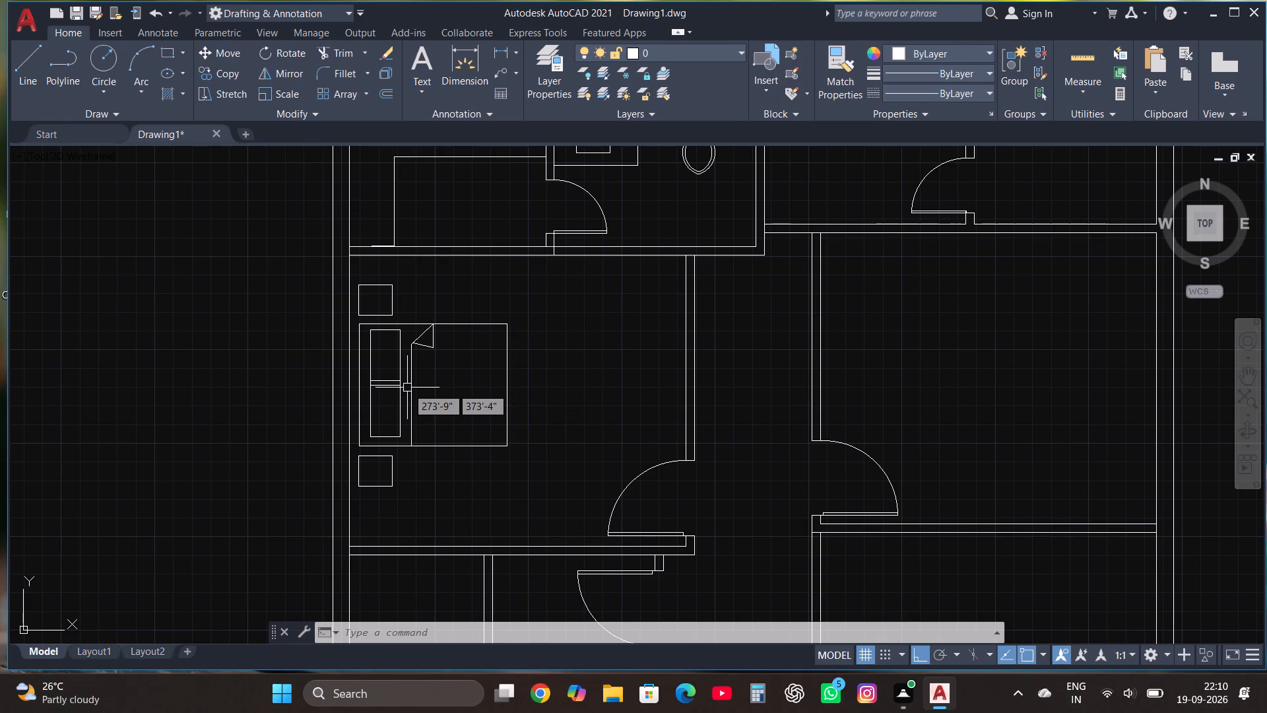
{"action": "scroll", "coordinate": [381, 375], "scroll_direction": "down", "scroll_amount": 2}
{"action": "scroll", "coordinate": [447, 321], "scroll_direction": "up", "scroll_amount": 1}
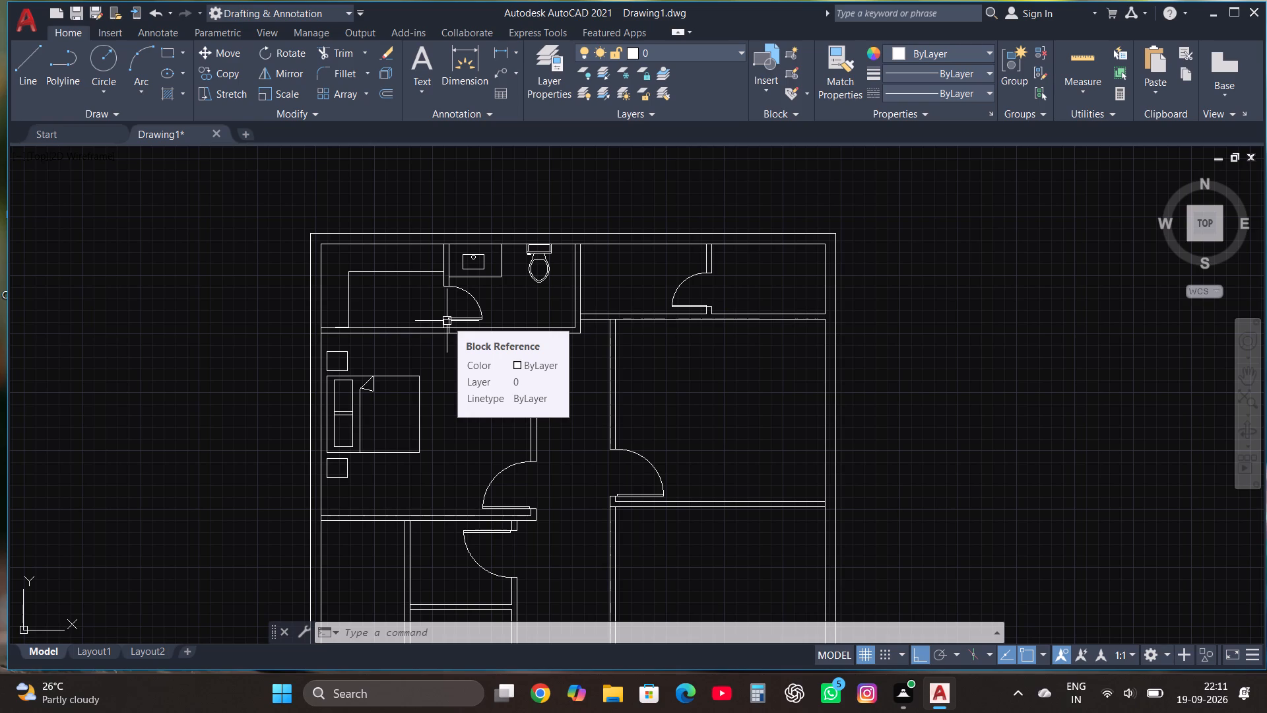
{"action": "scroll", "coordinate": [505, 301], "scroll_direction": "down", "scroll_amount": 2}
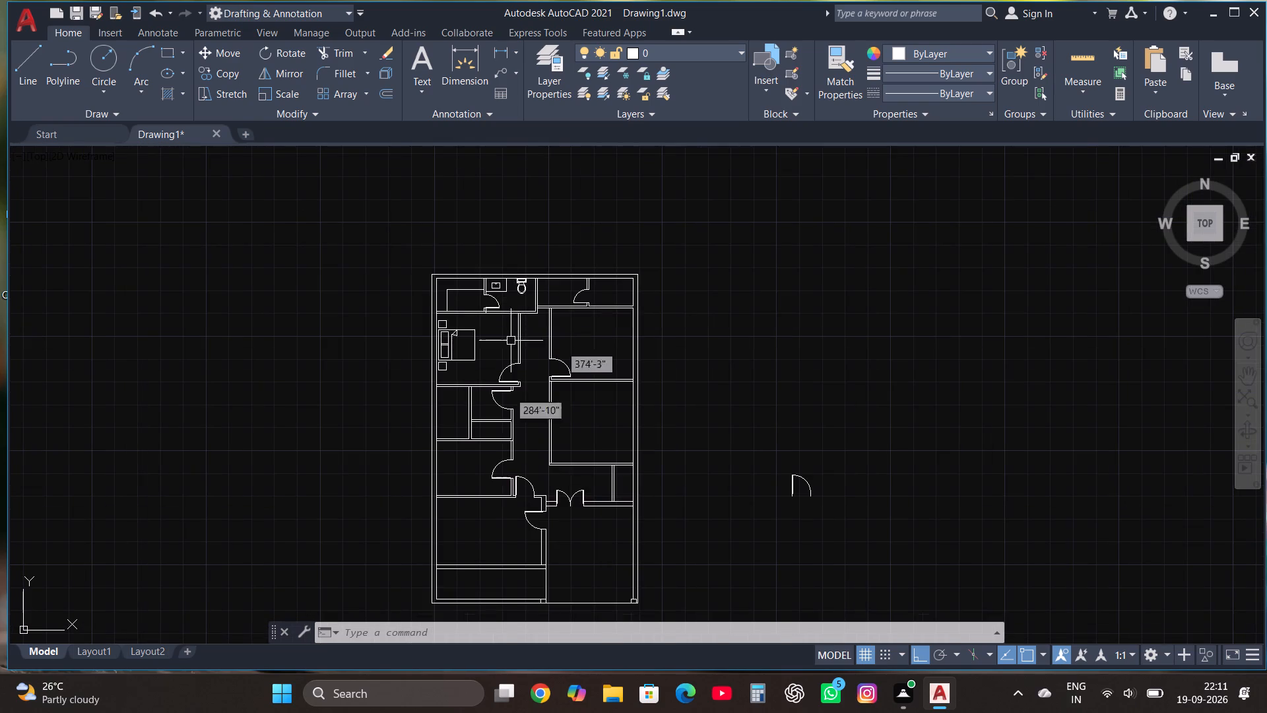
{"action": "scroll", "coordinate": [469, 560], "scroll_direction": "up", "scroll_amount": 1}
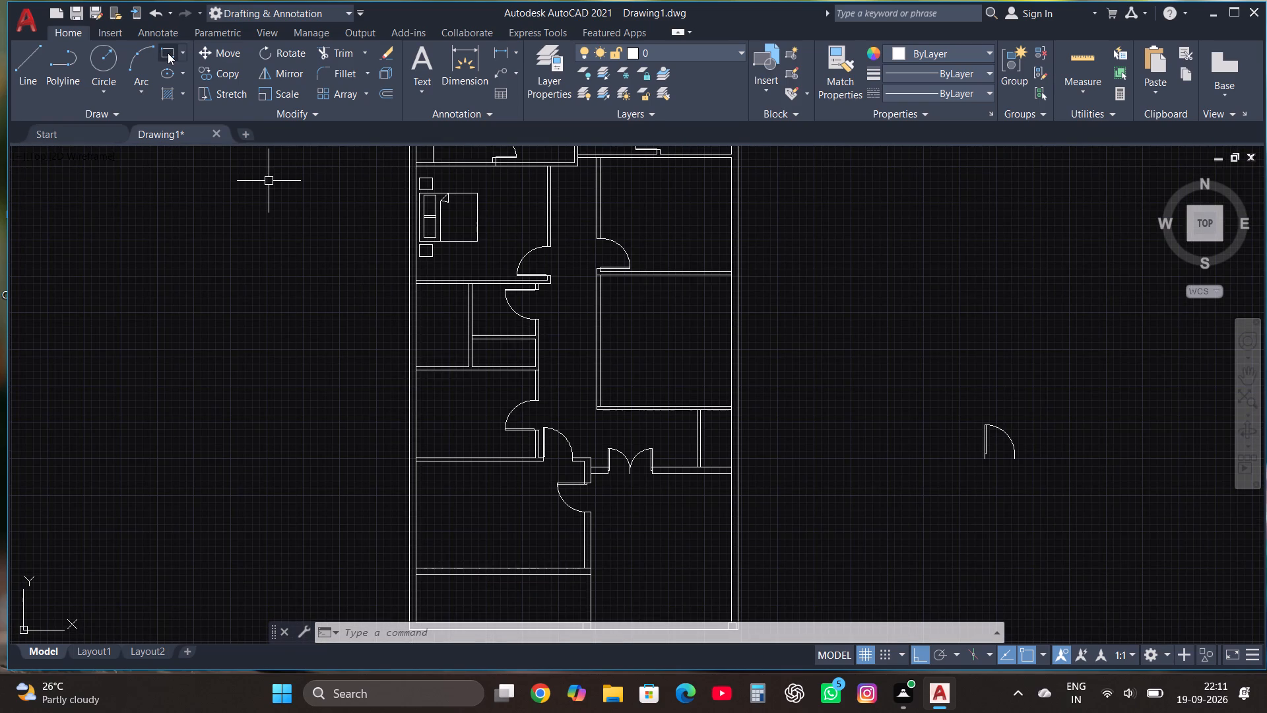
{"action": "left_click", "coordinate": [168, 53]}
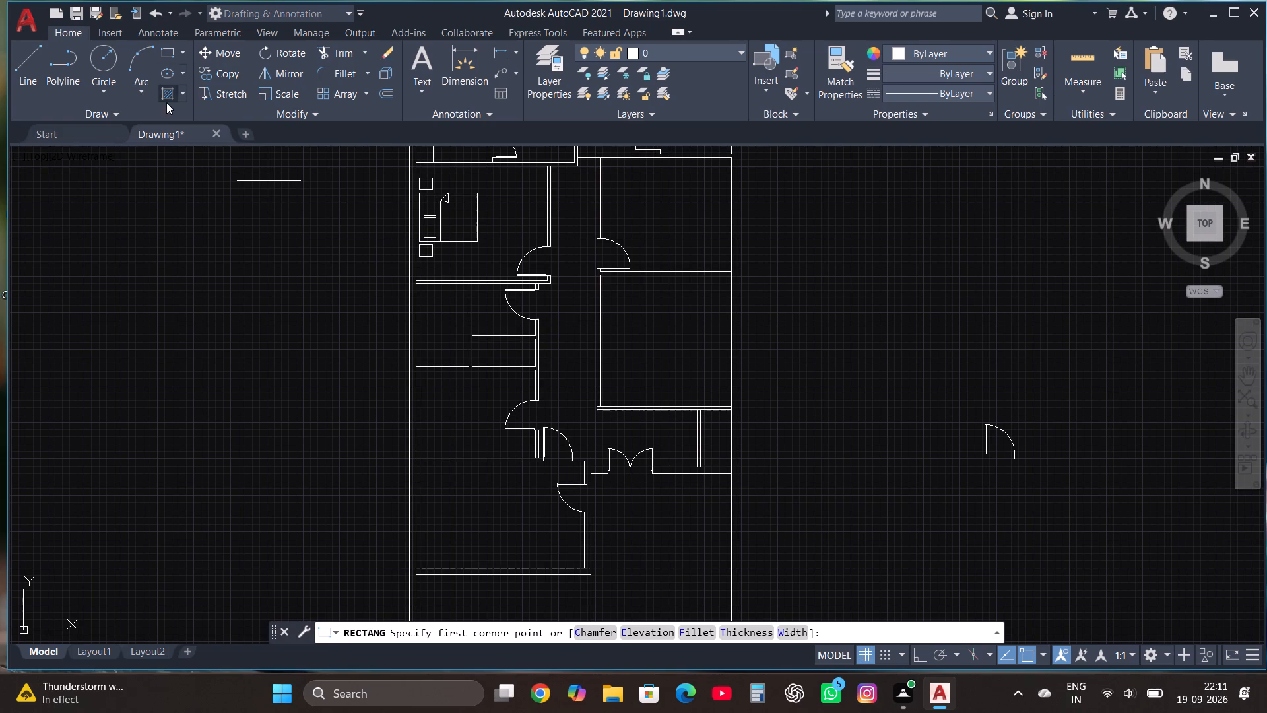
{"action": "scroll", "coordinate": [428, 478], "scroll_direction": "up", "scroll_amount": 3}
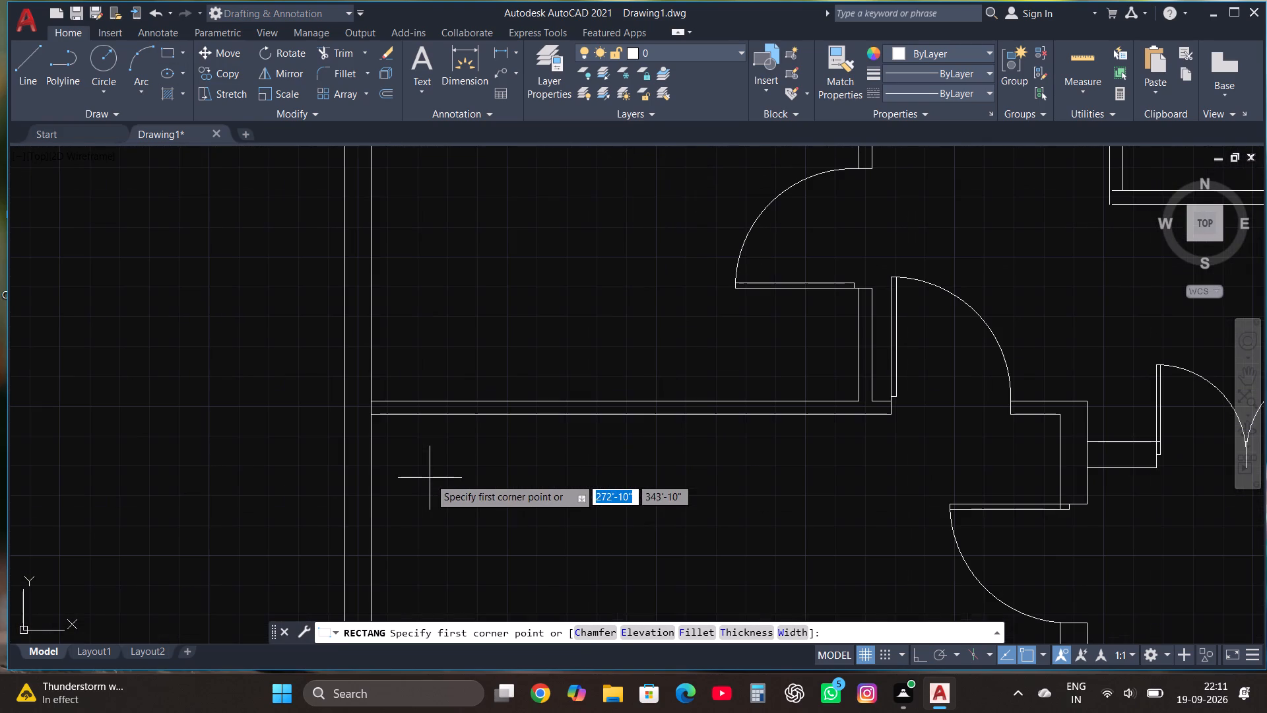
{"action": "left_click", "coordinate": [432, 440]}
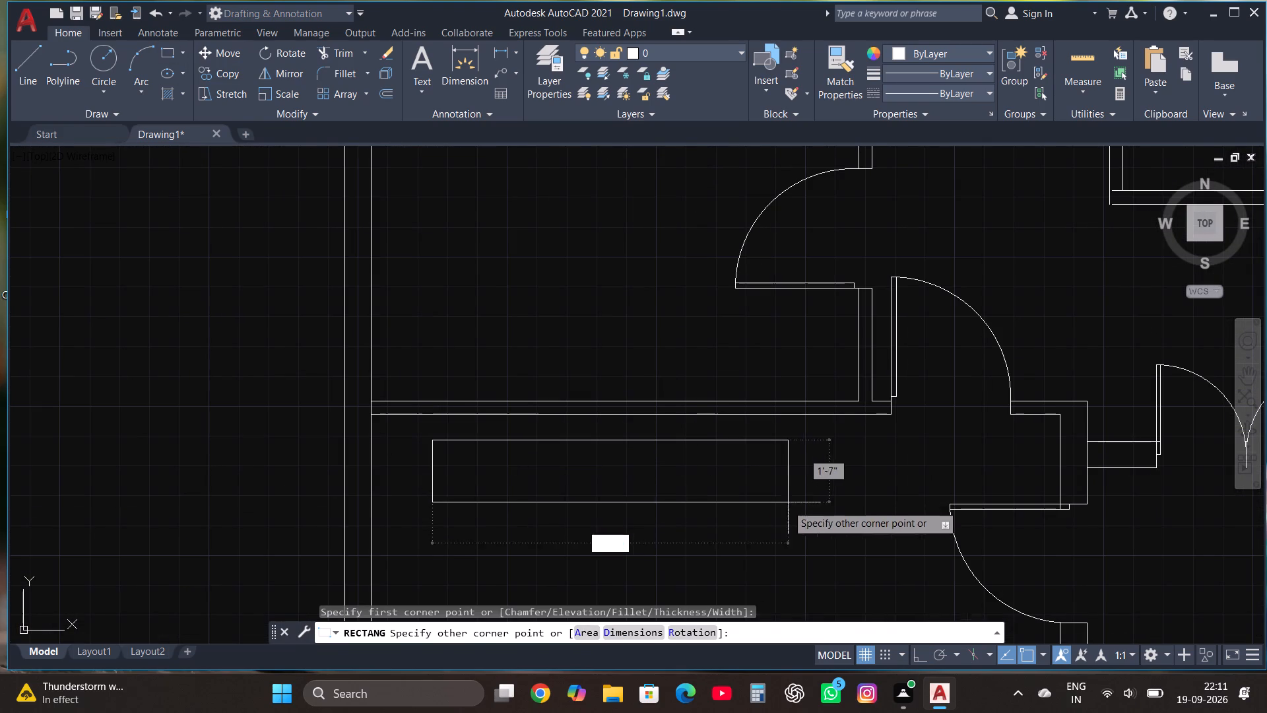
{"action": "left_click", "coordinate": [766, 525]}
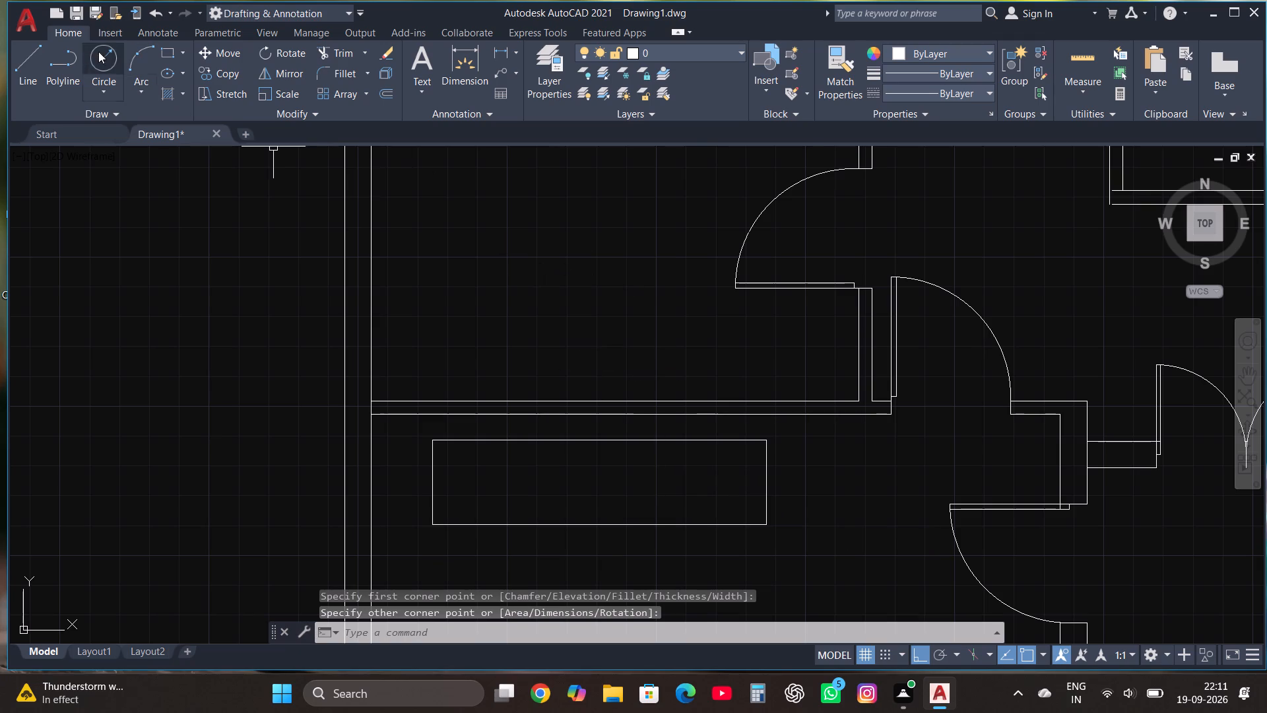
Draw the sofa's back and arms as a line outline about 10'1" long around the seat's two ends and wall side.
{"action": "left_click", "coordinate": [23, 63]}
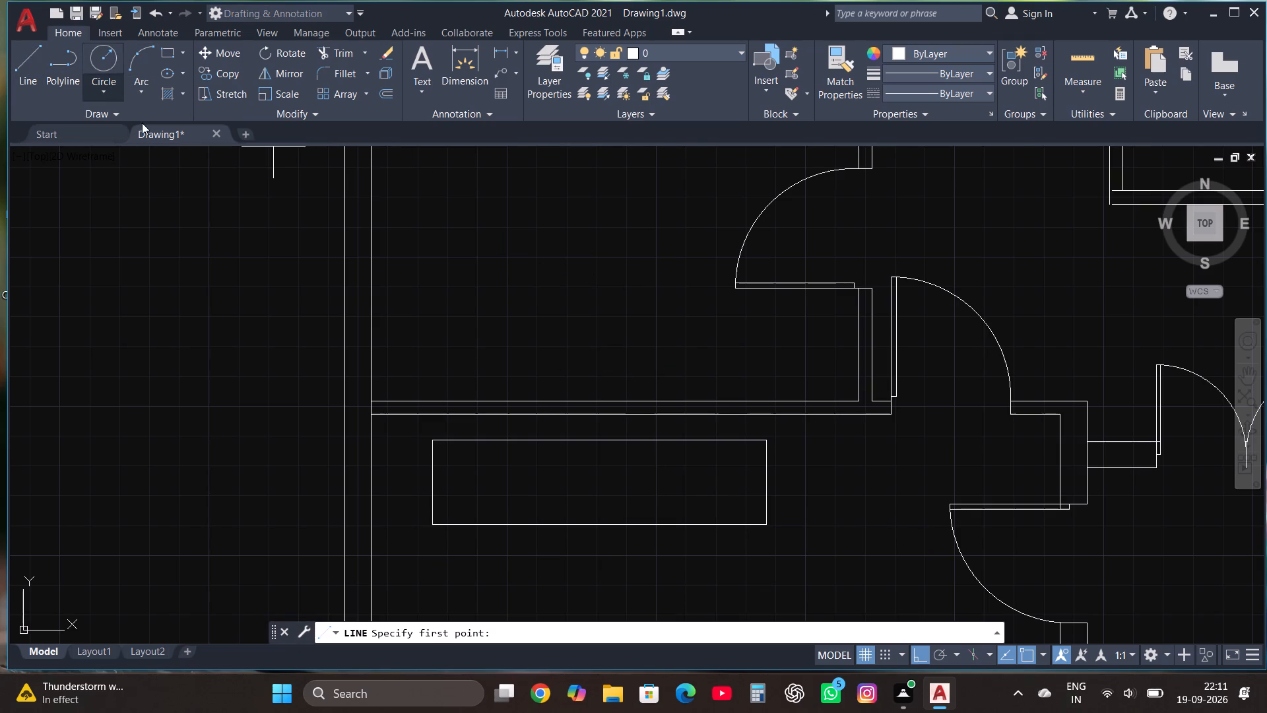
{"action": "left_click", "coordinate": [433, 526]}
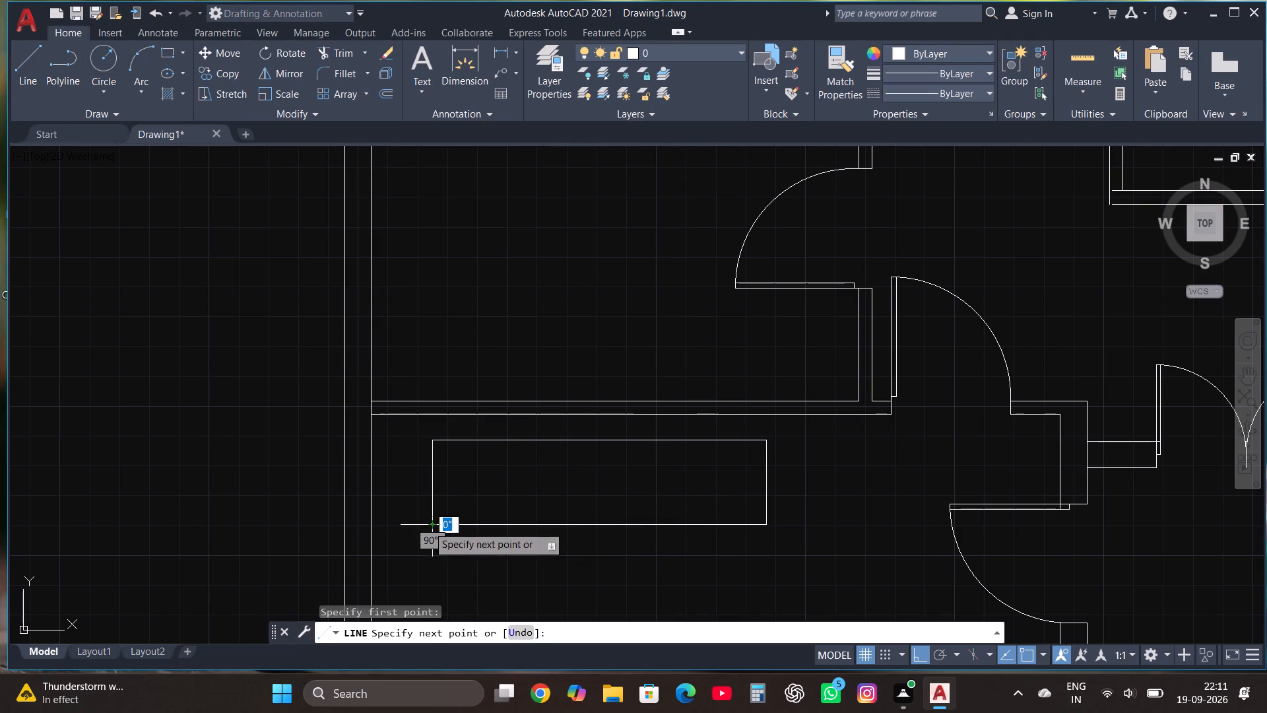
{"action": "left_click", "coordinate": [419, 525]}
{"action": "left_click", "coordinate": [426, 429]}
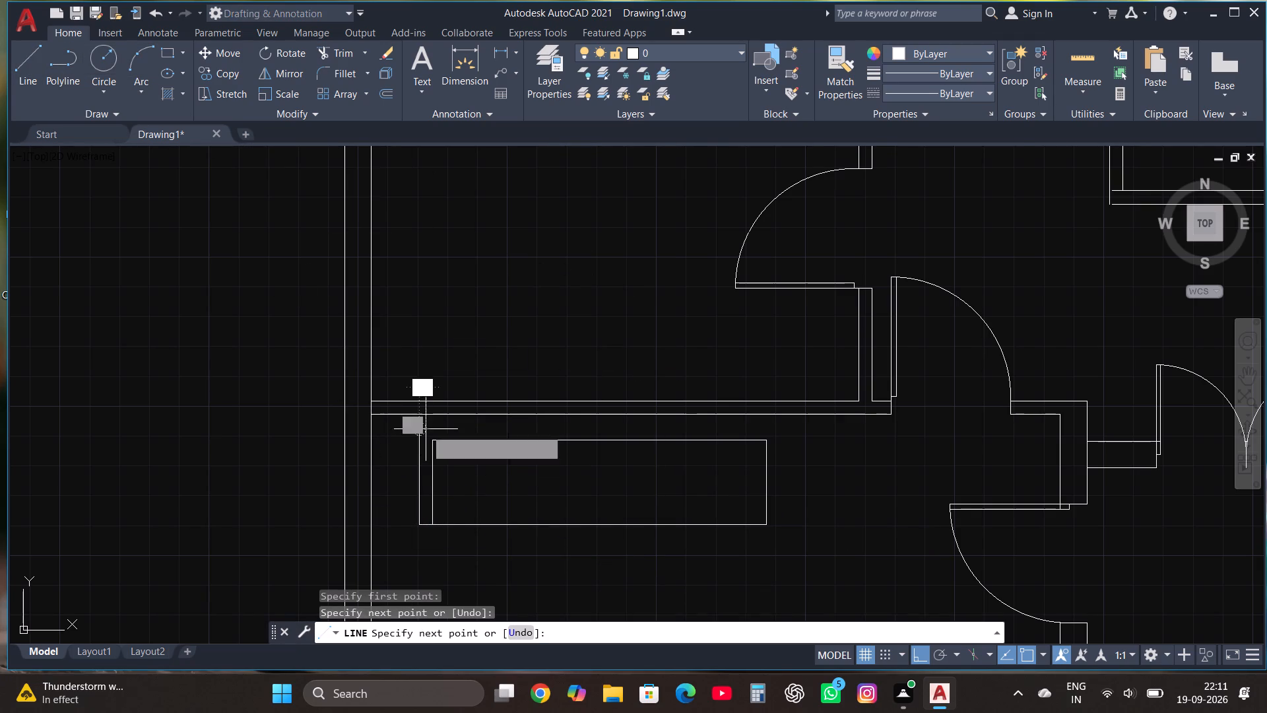
{"action": "left_click", "coordinate": [780, 435]}
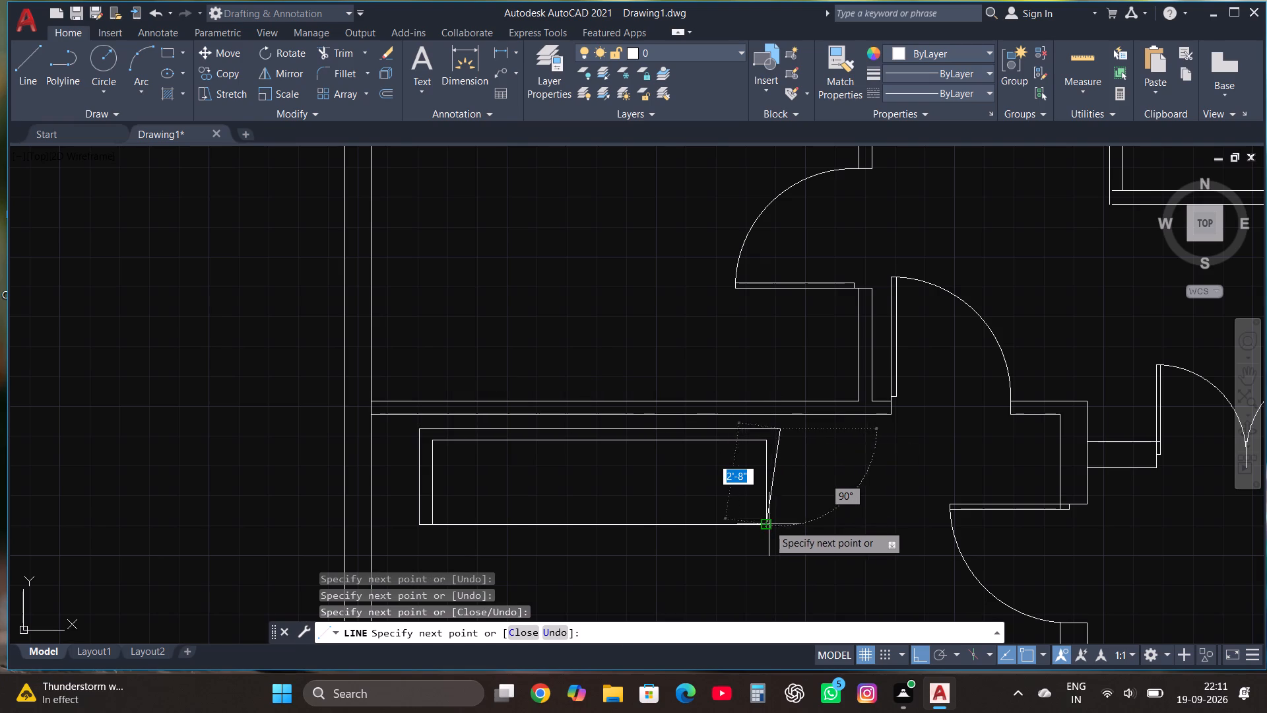
{"action": "left_click", "coordinate": [777, 525]}
{"action": "left_click", "coordinate": [765, 525]}
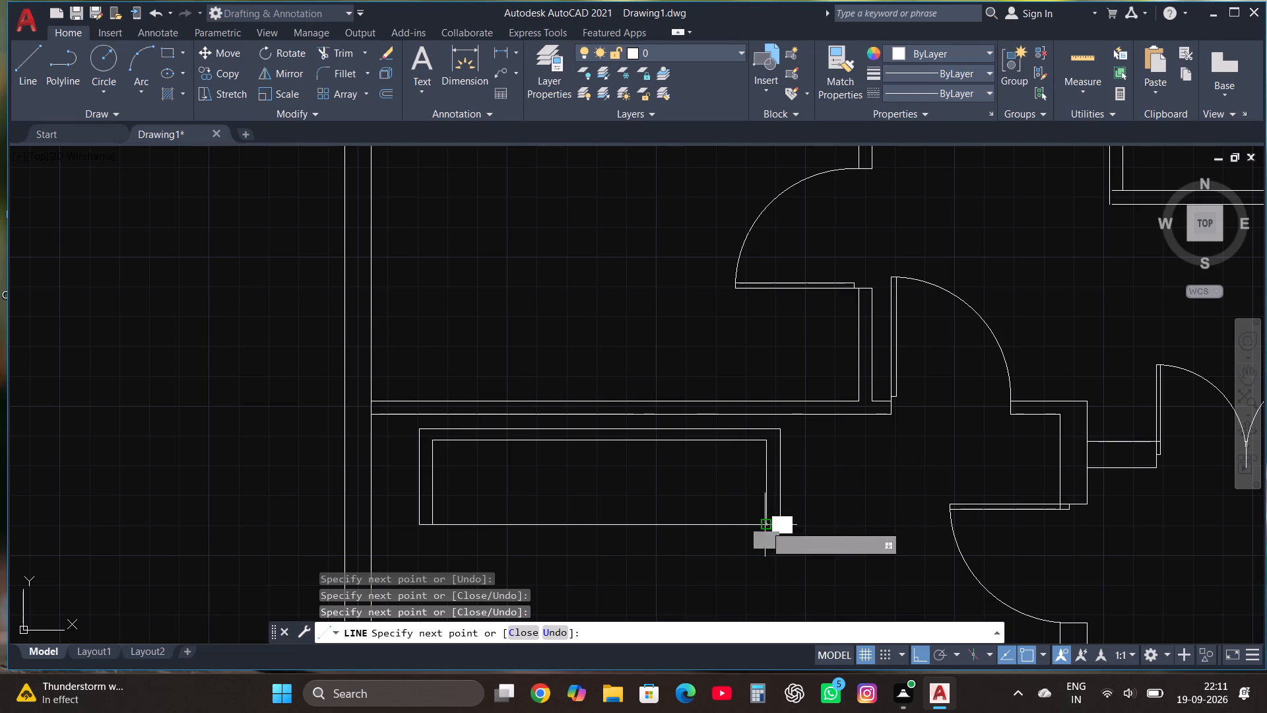
{"action": "key", "text": "Escape"}
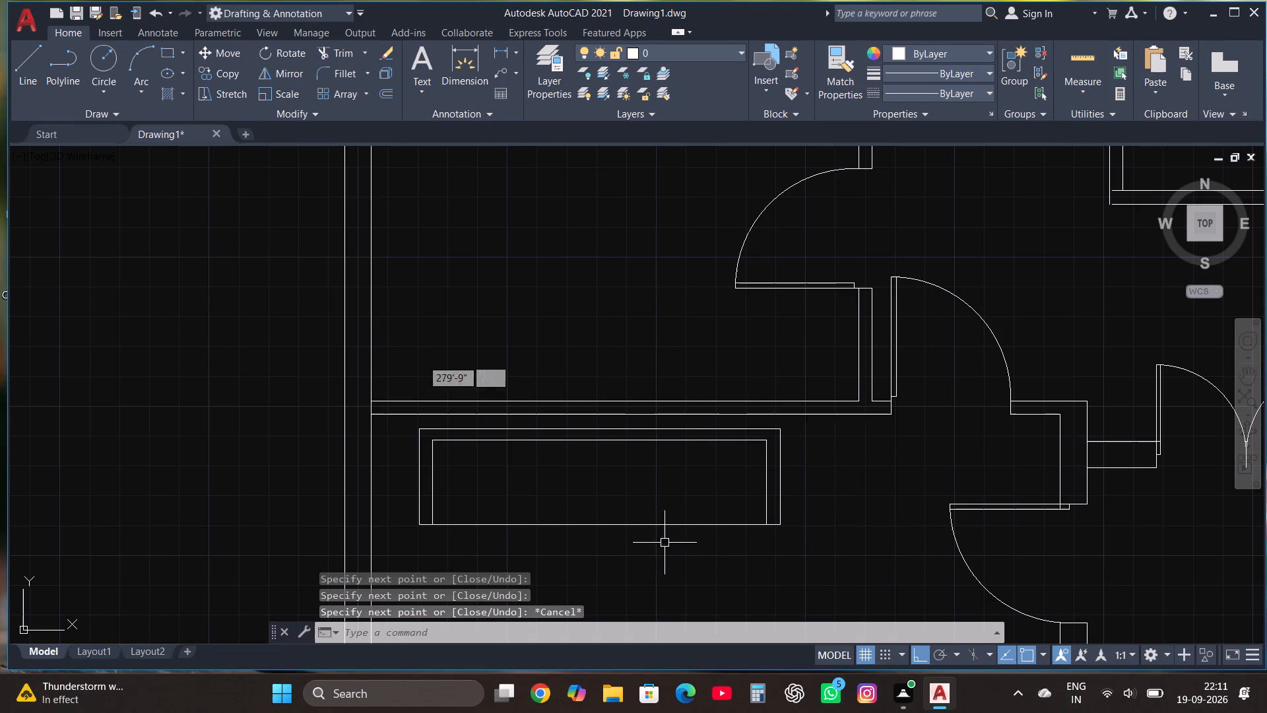
Draw a vertical cushion divider across the sofa seat near its first quarter, trimming the end that overshoots the front edge.
{"action": "left_click", "coordinate": [22, 67]}
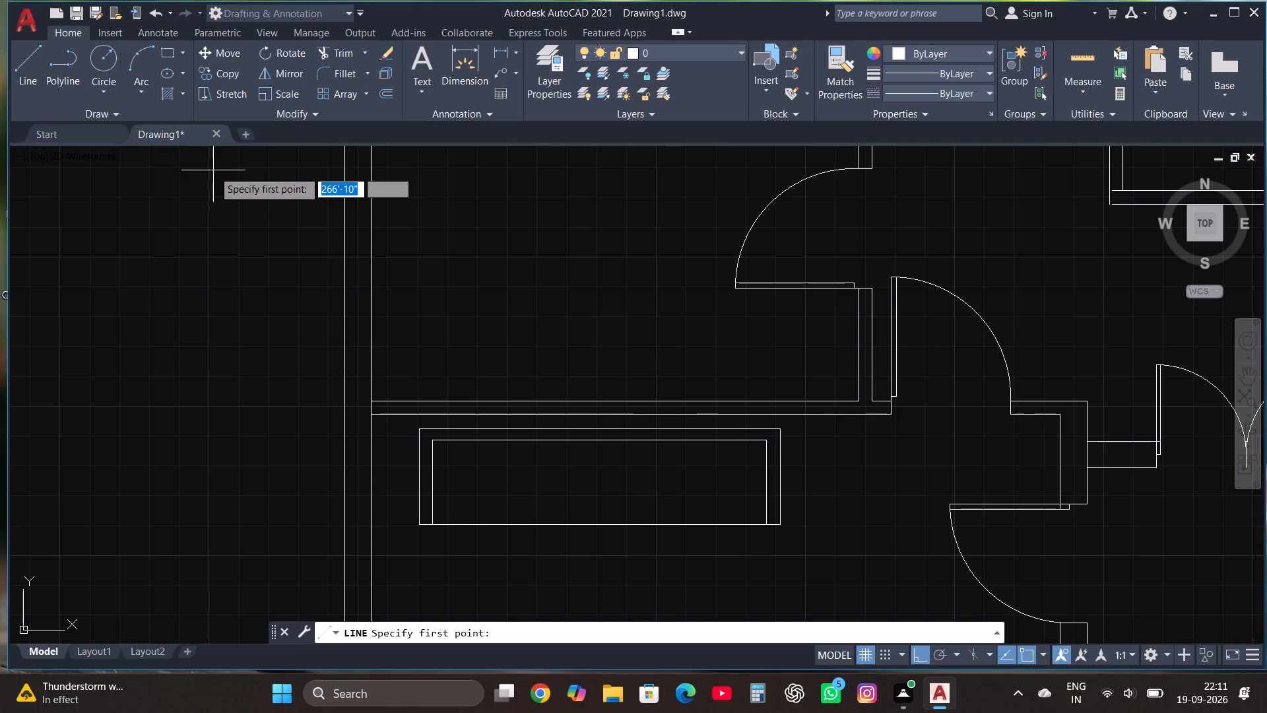
{"action": "left_click", "coordinate": [521, 441]}
{"action": "left_click", "coordinate": [521, 543]}
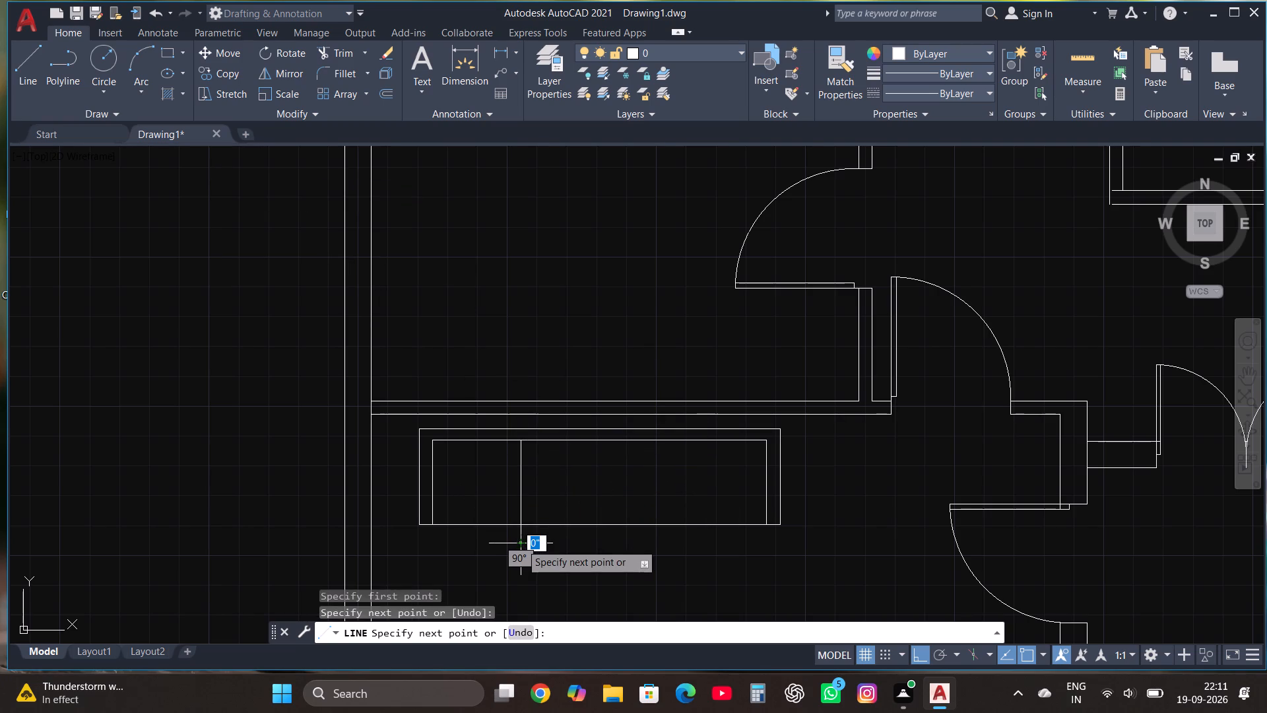
{"action": "left_click", "coordinate": [345, 51]}
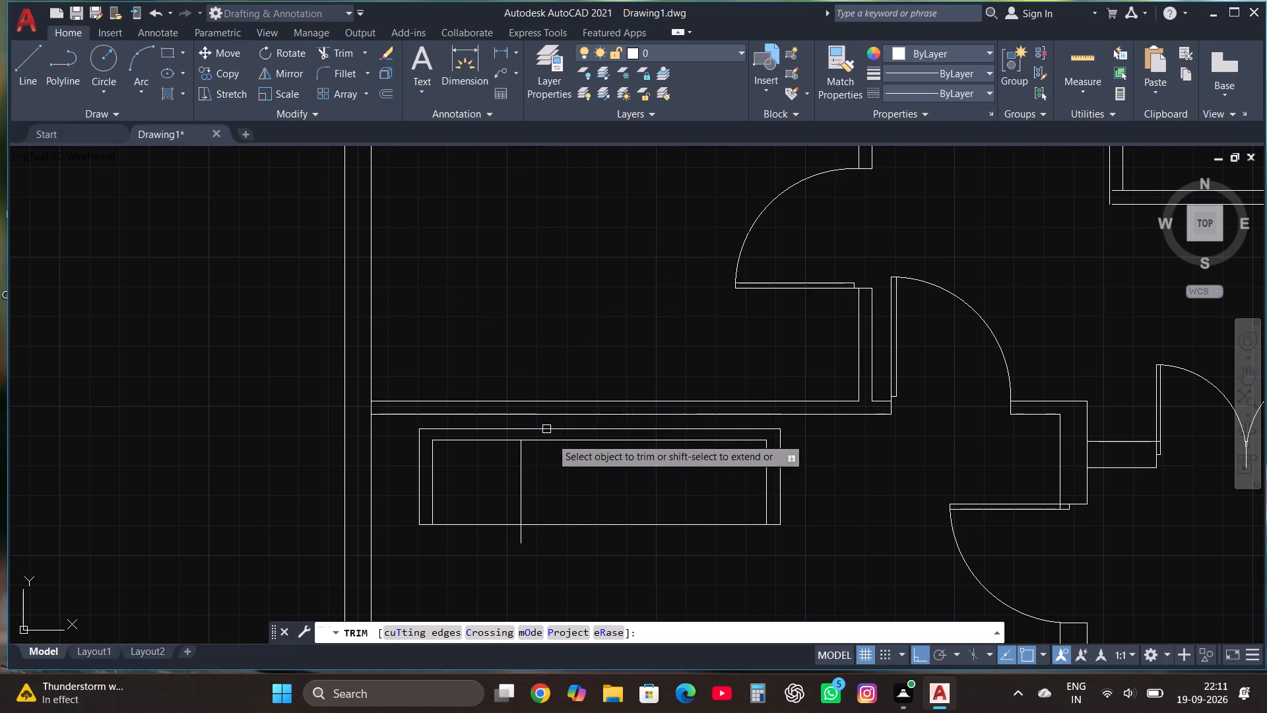
{"action": "left_click", "coordinate": [524, 538]}
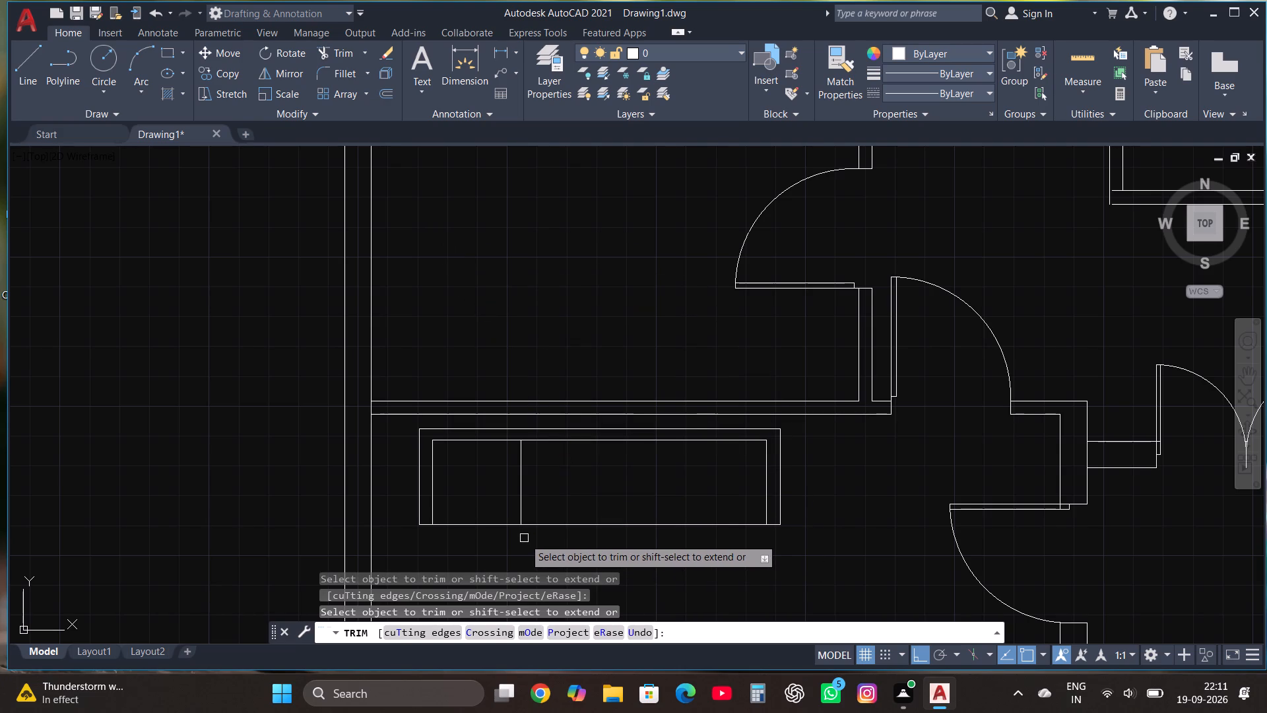
{"action": "key", "text": "Escape"}
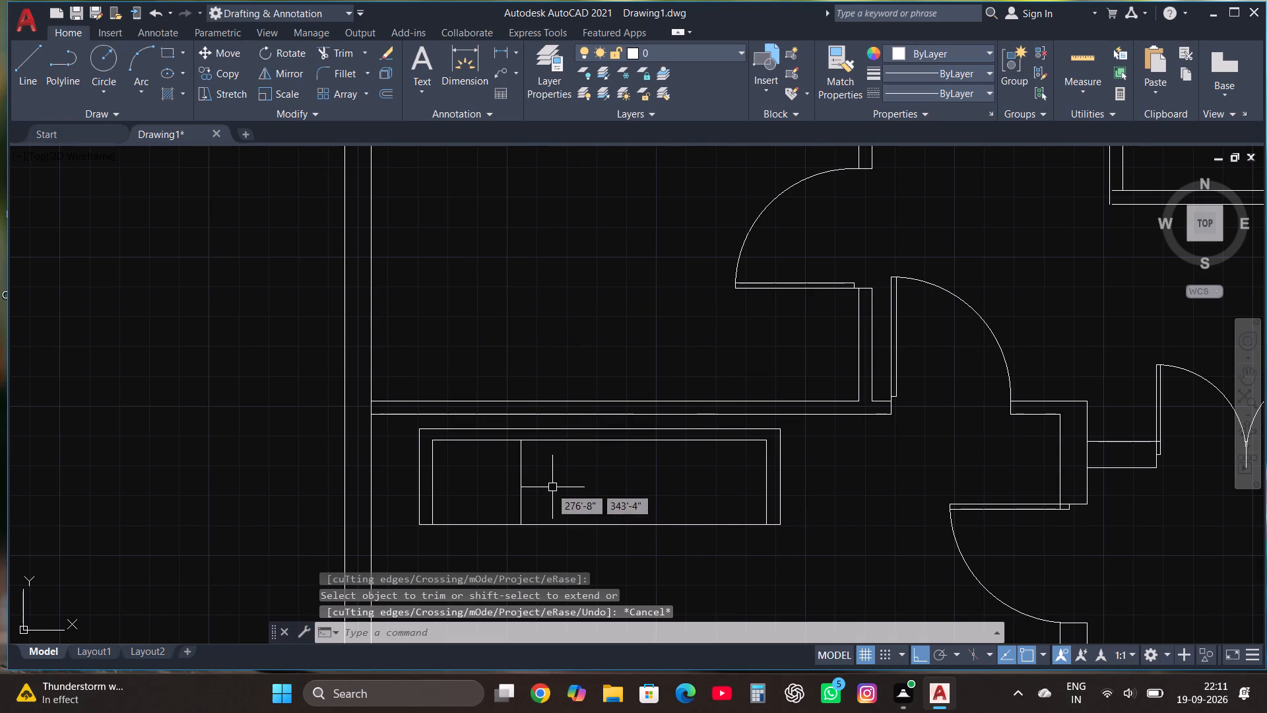
Copy the cushion divider twice to the right with Multiple, the first about 2'5" away, splitting the seat into four cushions.
{"action": "left_click", "coordinate": [524, 487]}
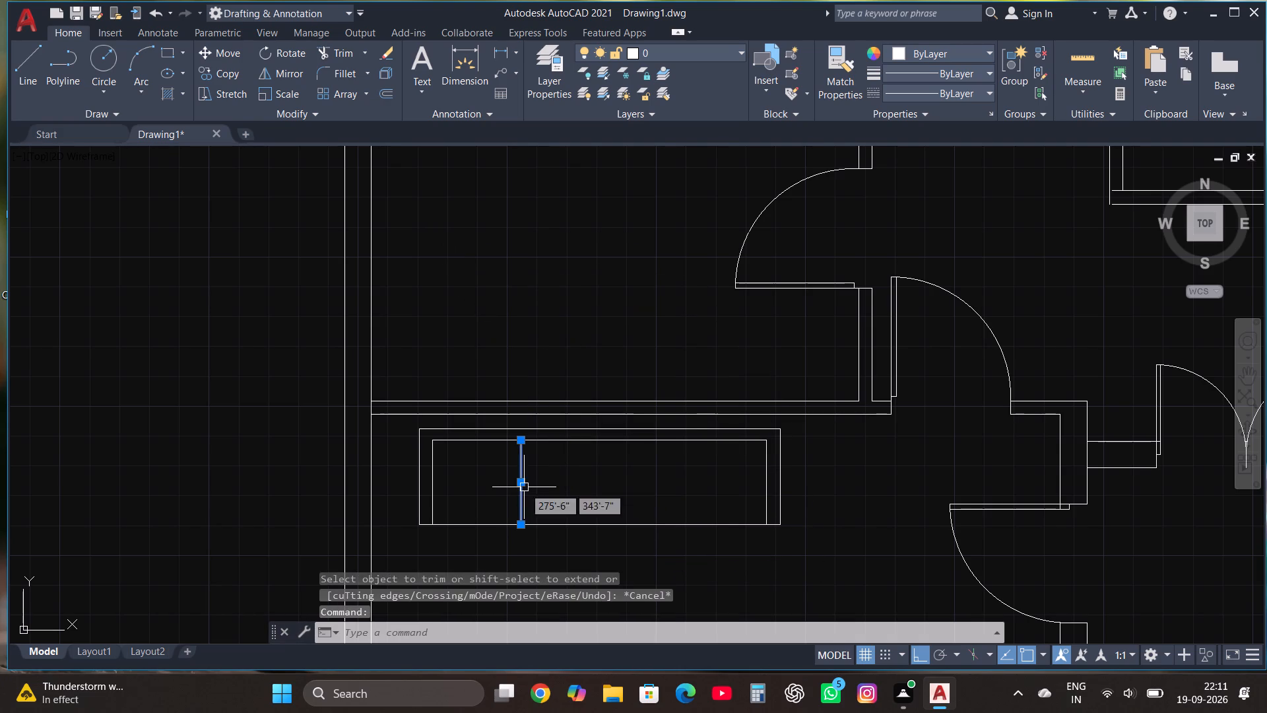
{"action": "left_click", "coordinate": [222, 74]}
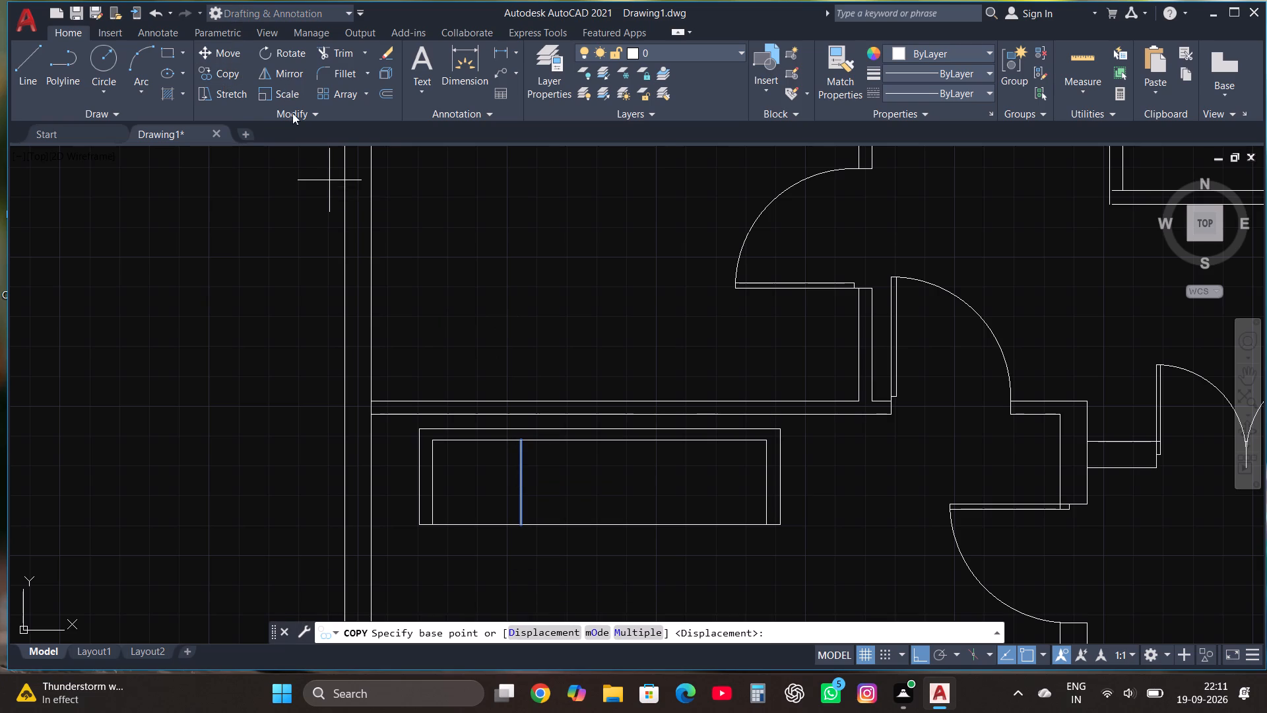
{"action": "left_click", "coordinate": [649, 634]}
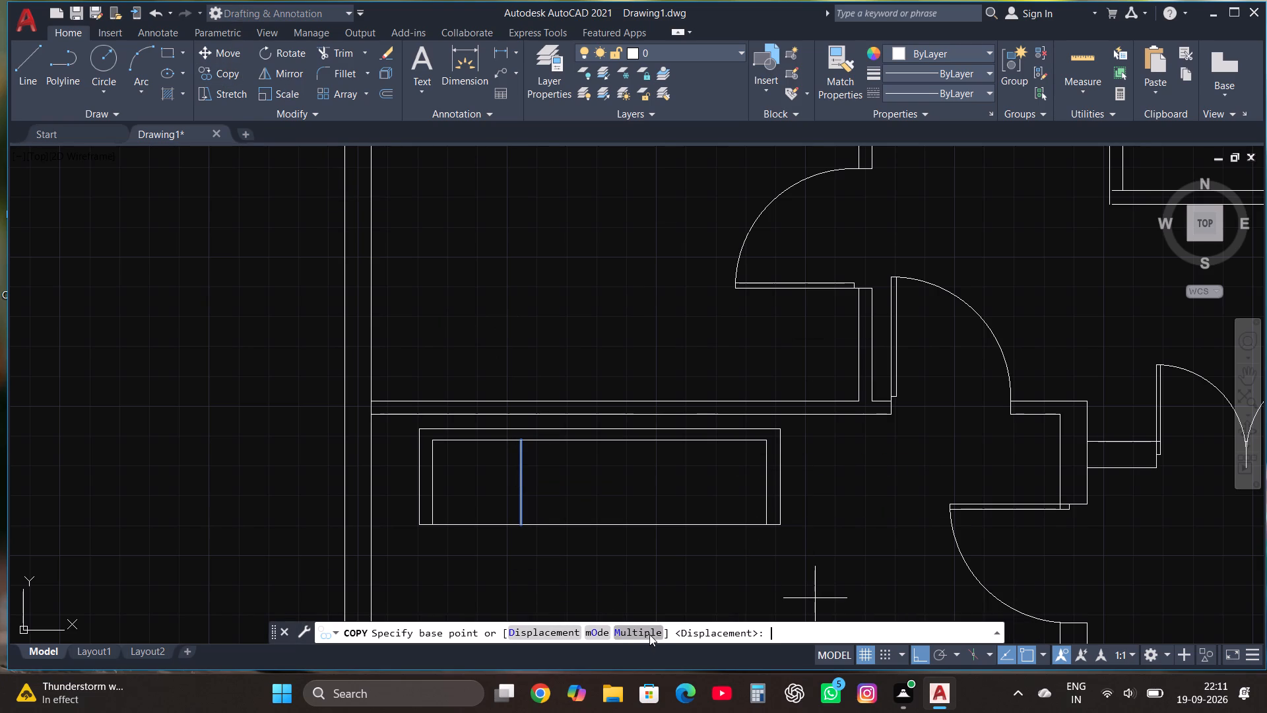
{"action": "left_click", "coordinate": [519, 487]}
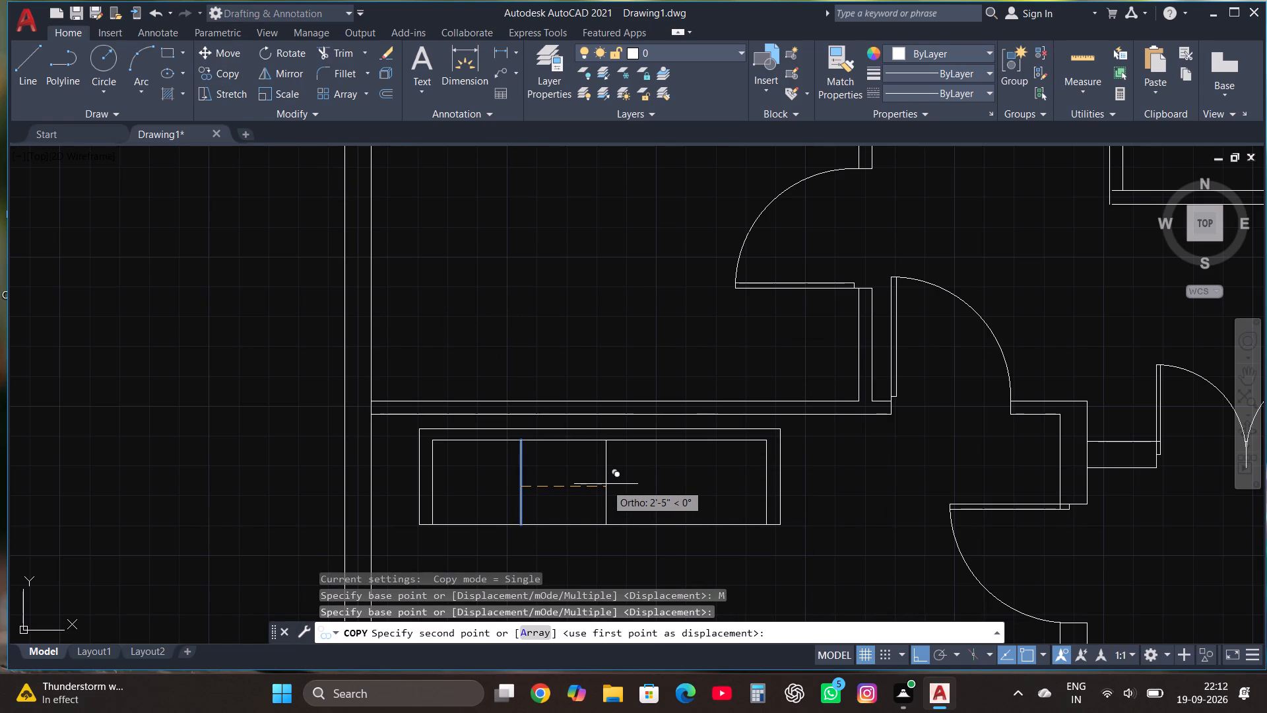
{"action": "left_click", "coordinate": [606, 484]}
{"action": "left_click", "coordinate": [683, 484]}
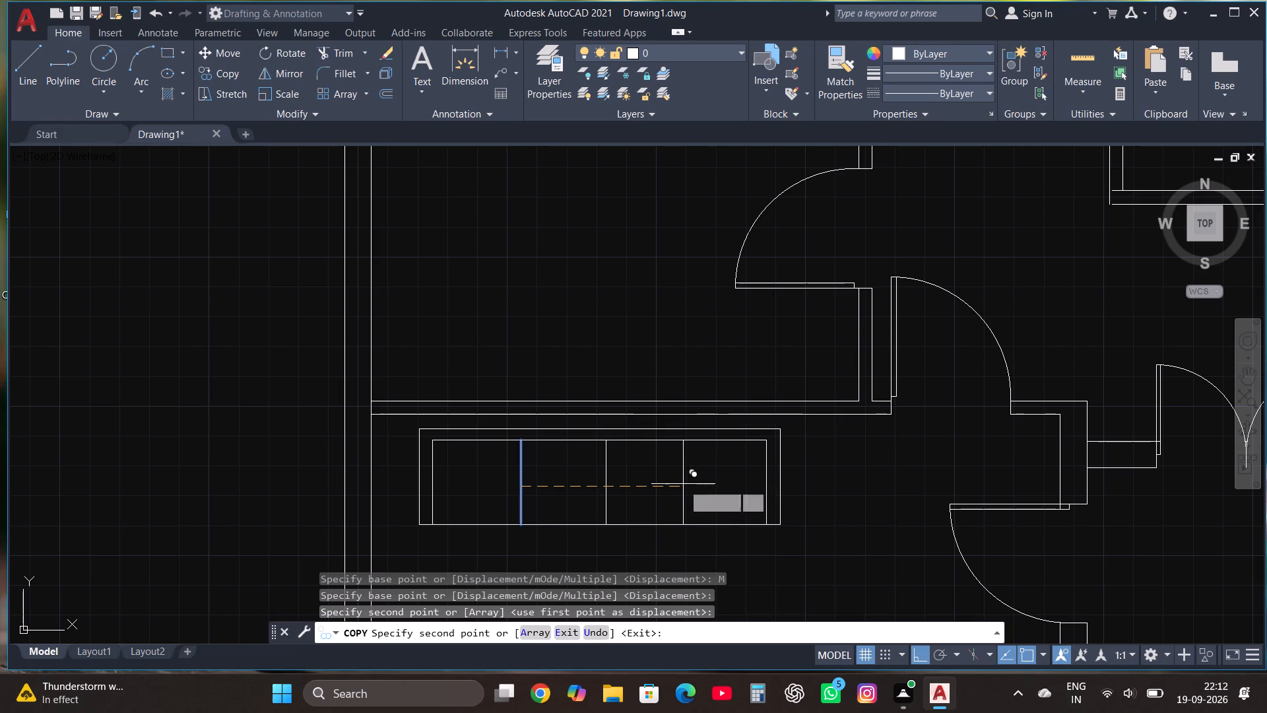
{"action": "key", "text": "Escape"}
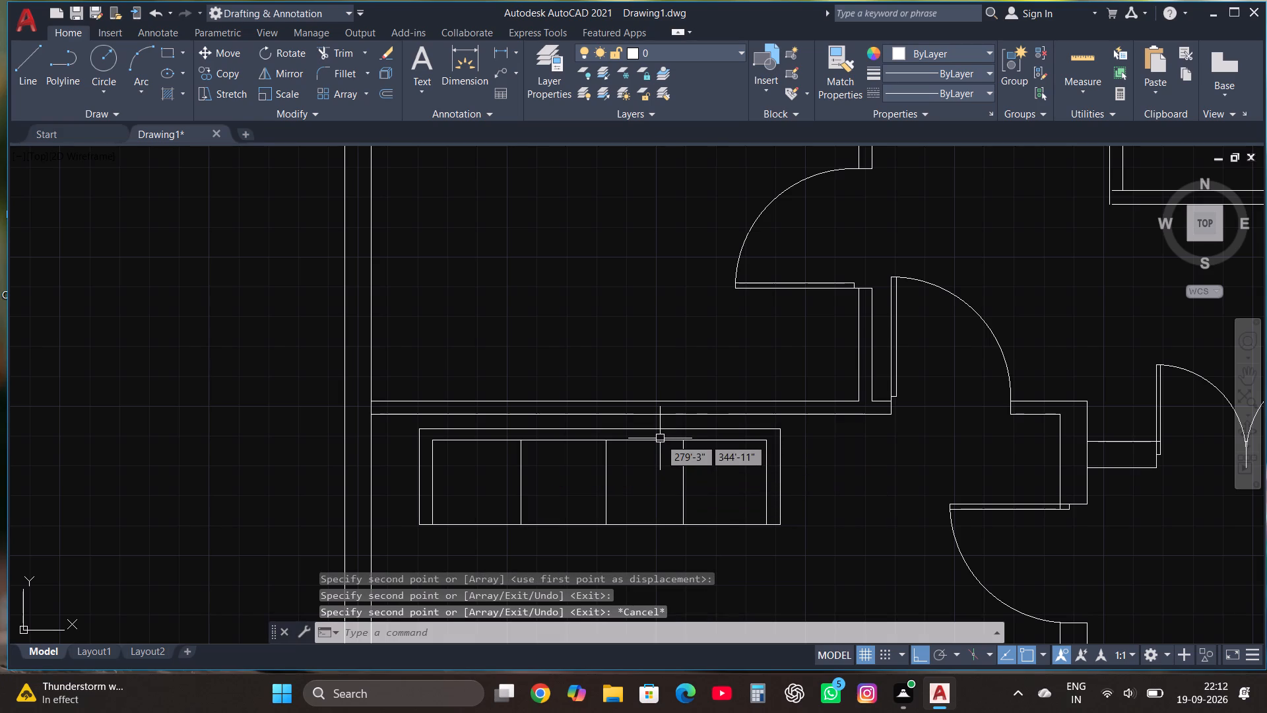
Copy the whole sofa straight down, placing the copy just above the room's bottom wall.
{"action": "scroll", "coordinate": [569, 422], "scroll_direction": "down", "scroll_amount": 2}
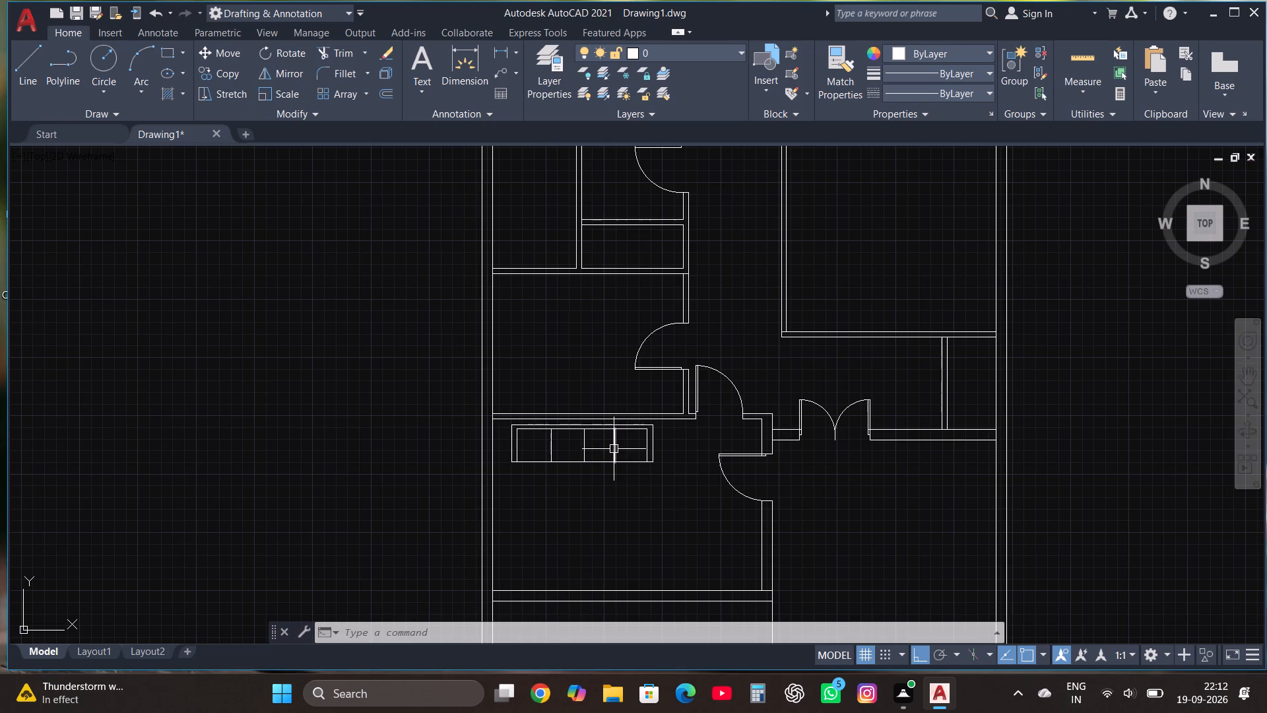
{"action": "scroll", "coordinate": [614, 449], "scroll_direction": "up", "scroll_amount": 2}
{"action": "left_click", "coordinate": [315, 514]}
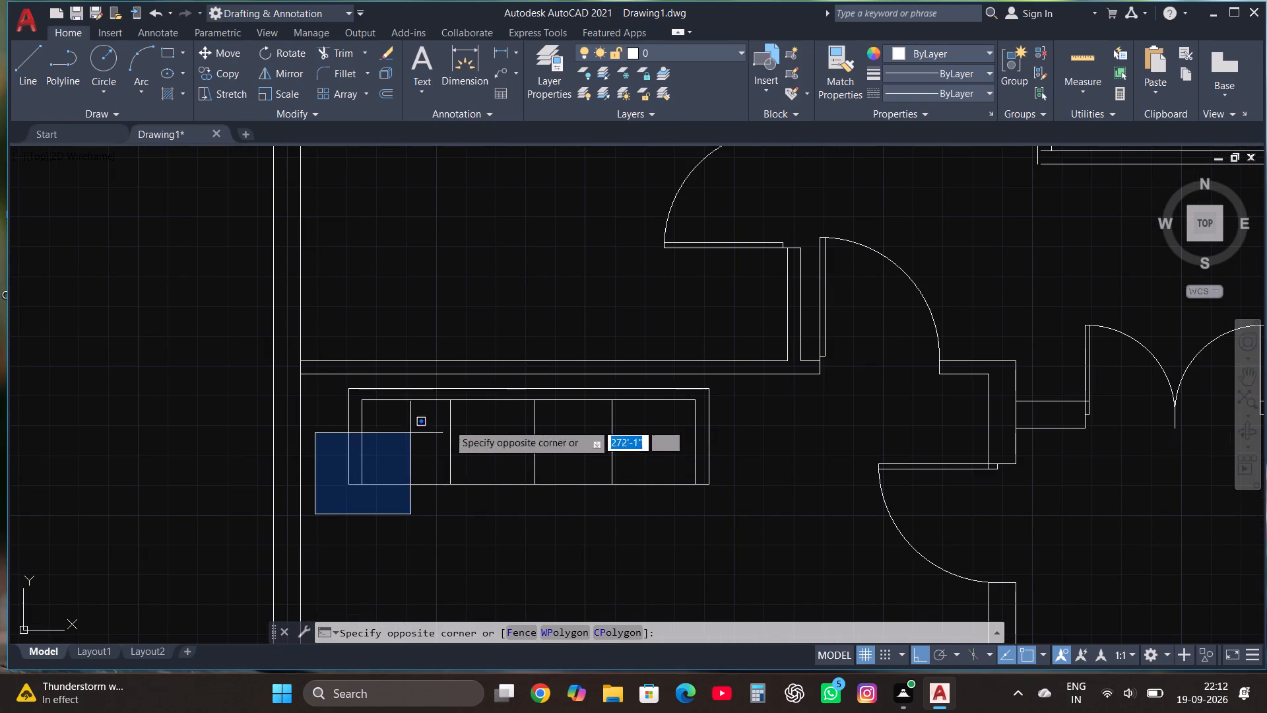
{"action": "left_click", "coordinate": [727, 382]}
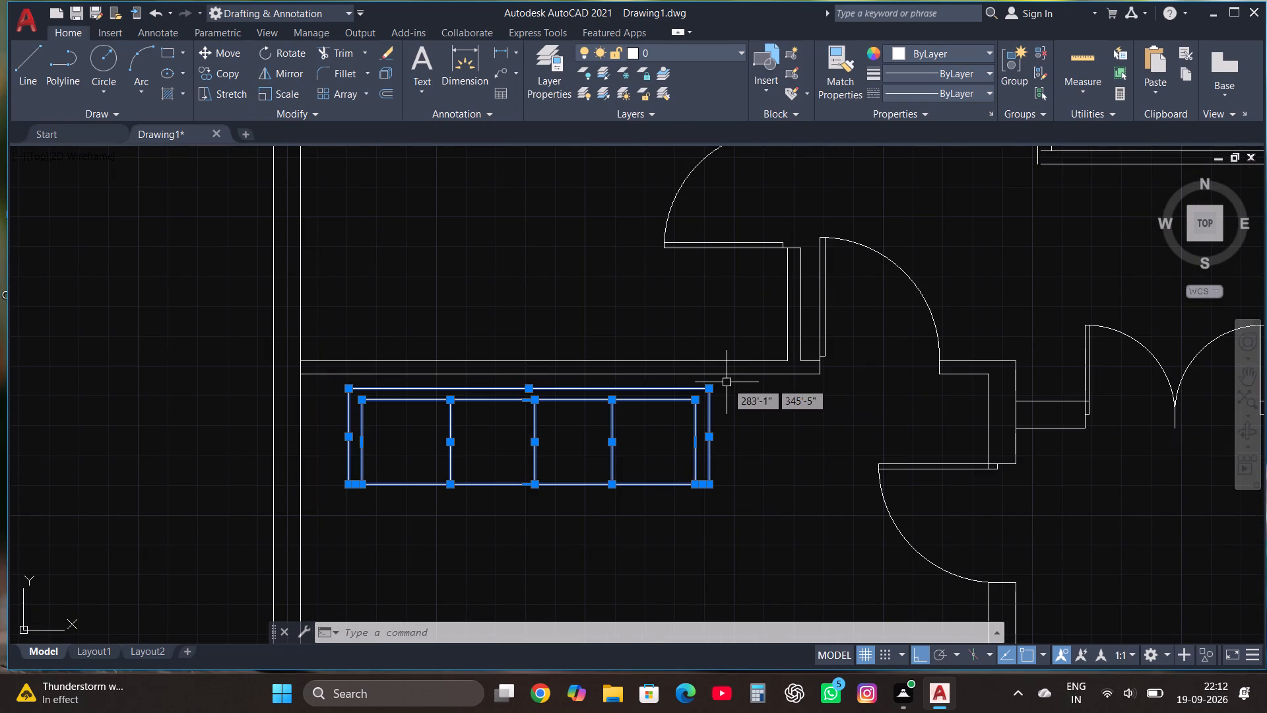
{"action": "left_click", "coordinate": [222, 77]}
{"action": "left_click", "coordinate": [488, 407]}
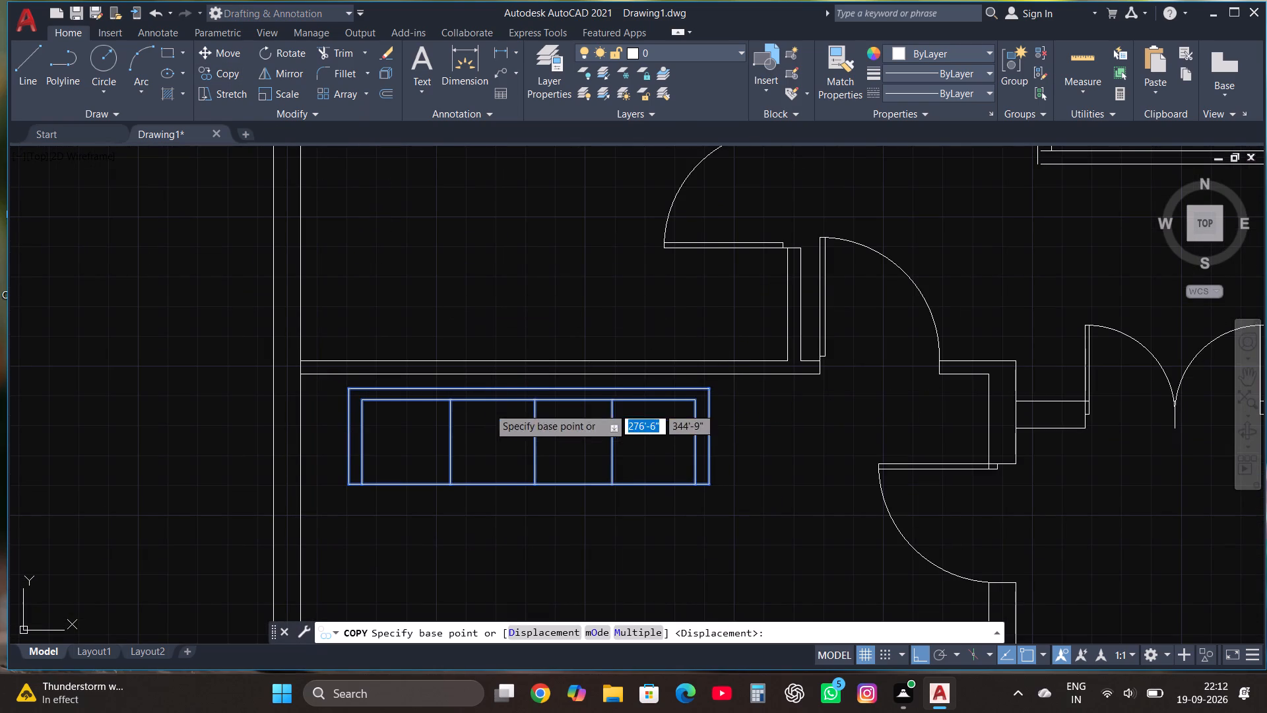
{"action": "scroll", "coordinate": [488, 370], "scroll_direction": "down", "scroll_amount": 3}
{"action": "left_click", "coordinate": [513, 492]}
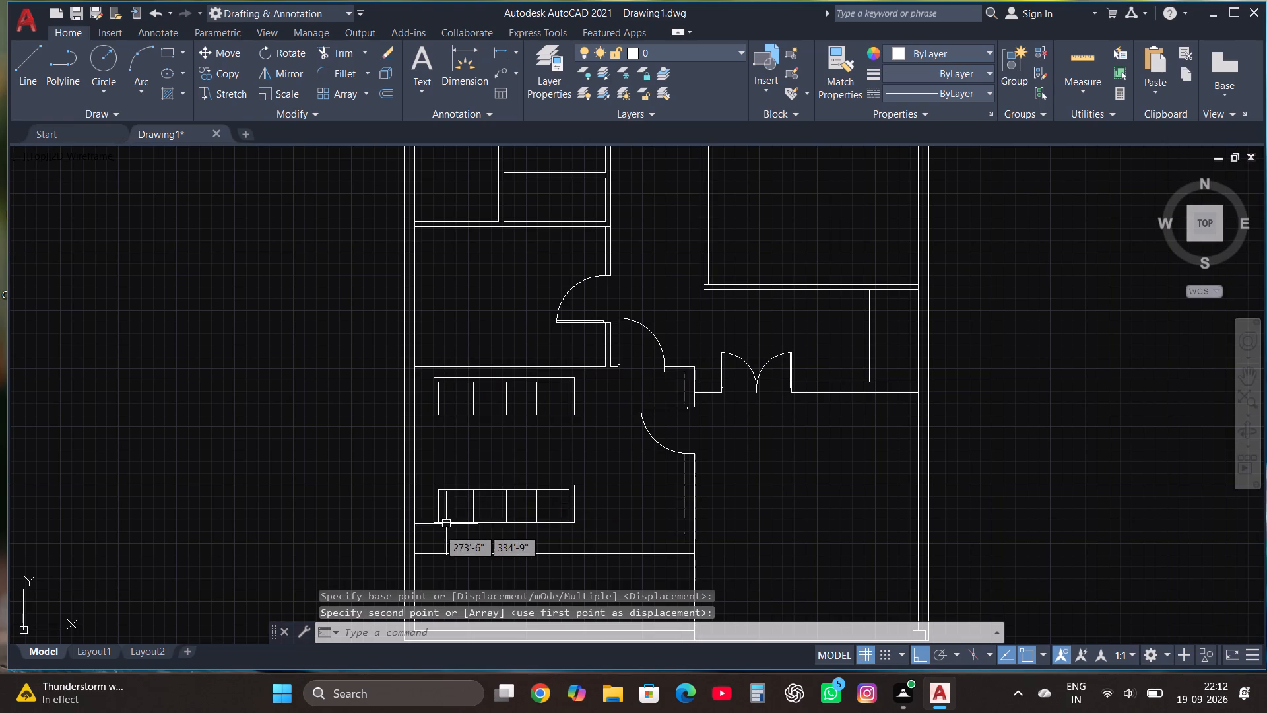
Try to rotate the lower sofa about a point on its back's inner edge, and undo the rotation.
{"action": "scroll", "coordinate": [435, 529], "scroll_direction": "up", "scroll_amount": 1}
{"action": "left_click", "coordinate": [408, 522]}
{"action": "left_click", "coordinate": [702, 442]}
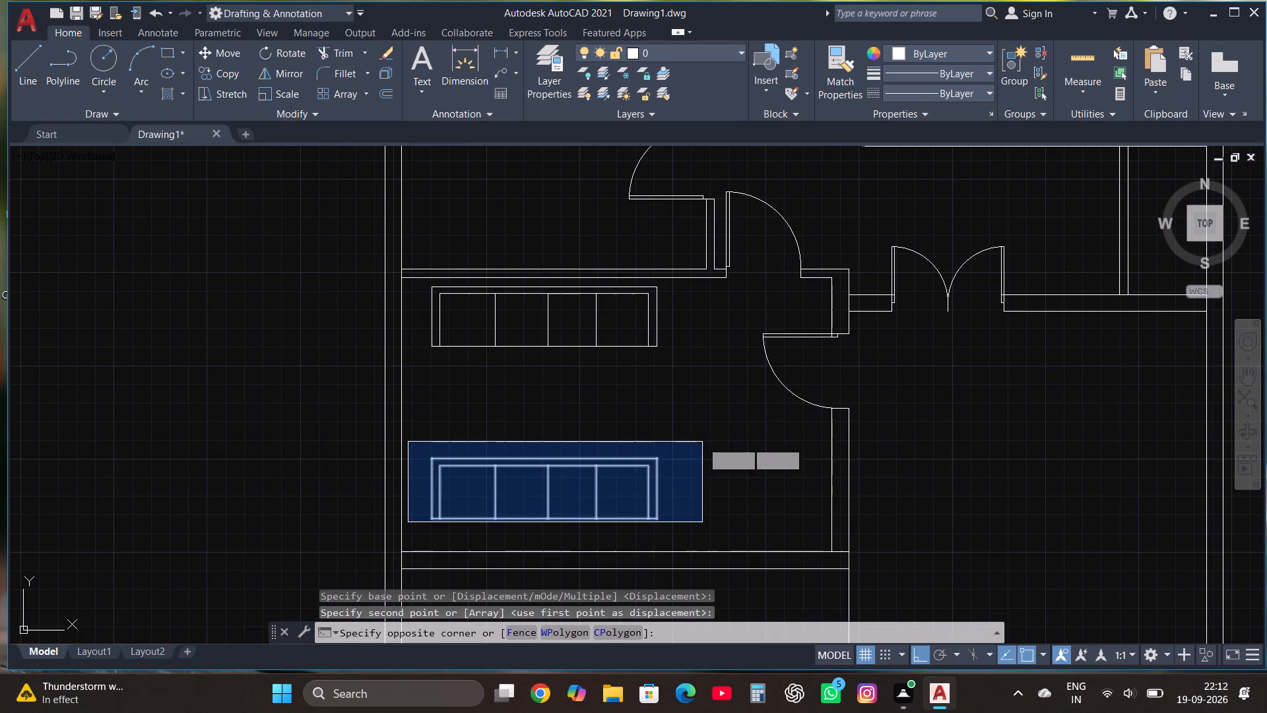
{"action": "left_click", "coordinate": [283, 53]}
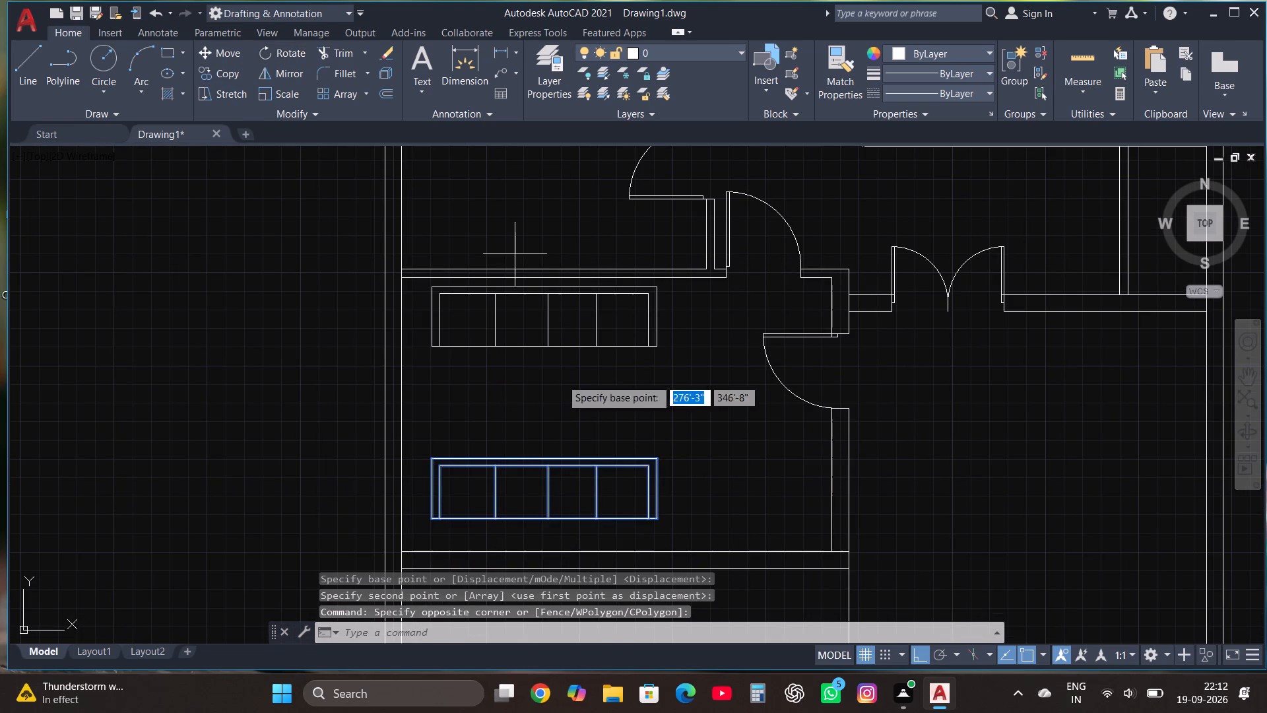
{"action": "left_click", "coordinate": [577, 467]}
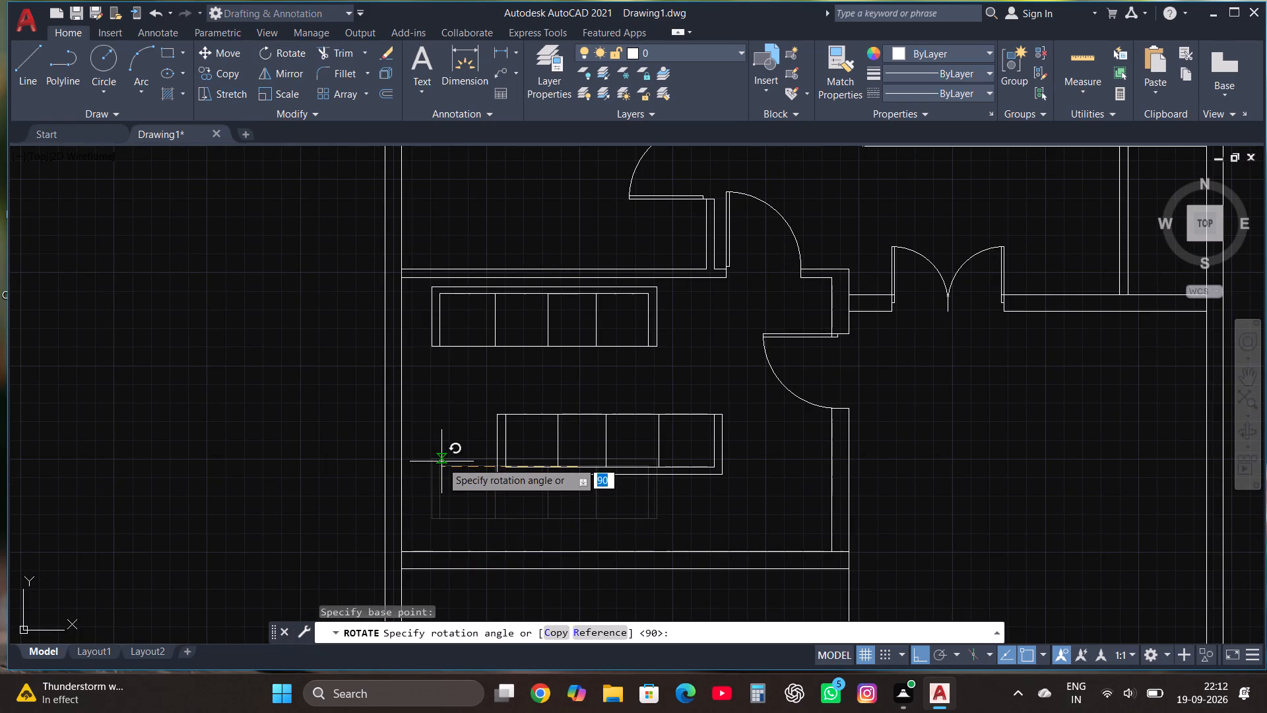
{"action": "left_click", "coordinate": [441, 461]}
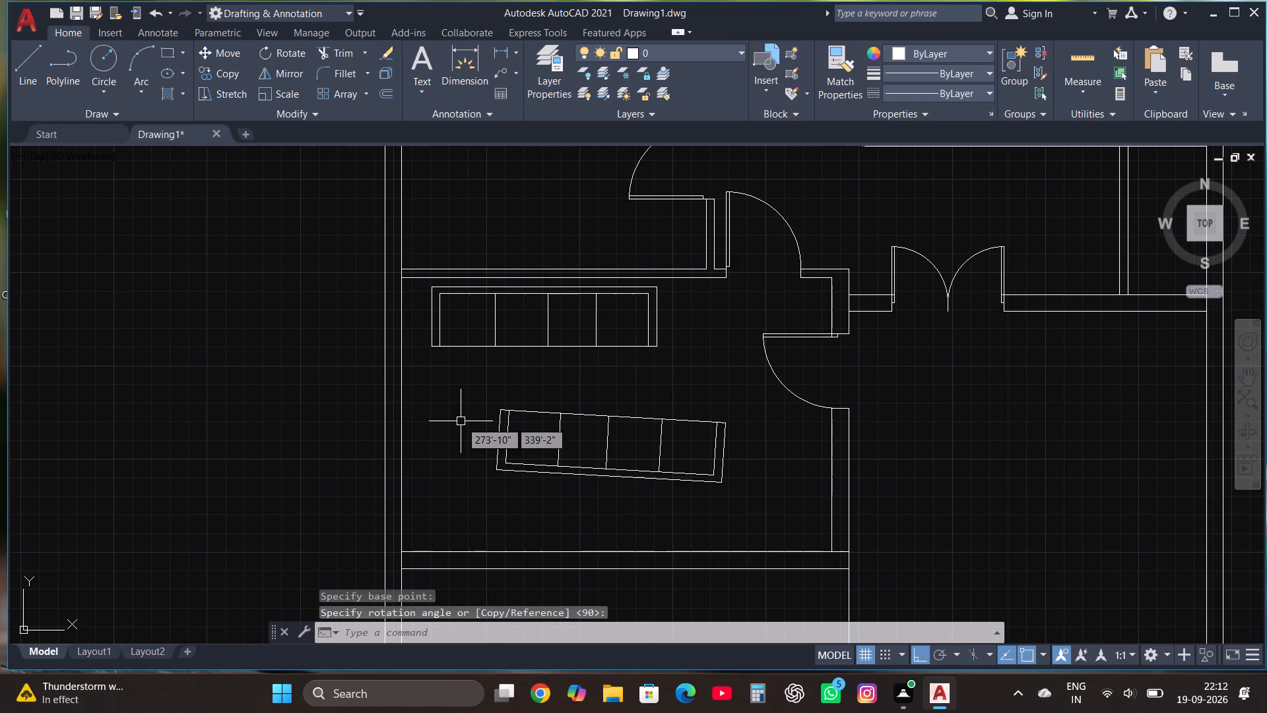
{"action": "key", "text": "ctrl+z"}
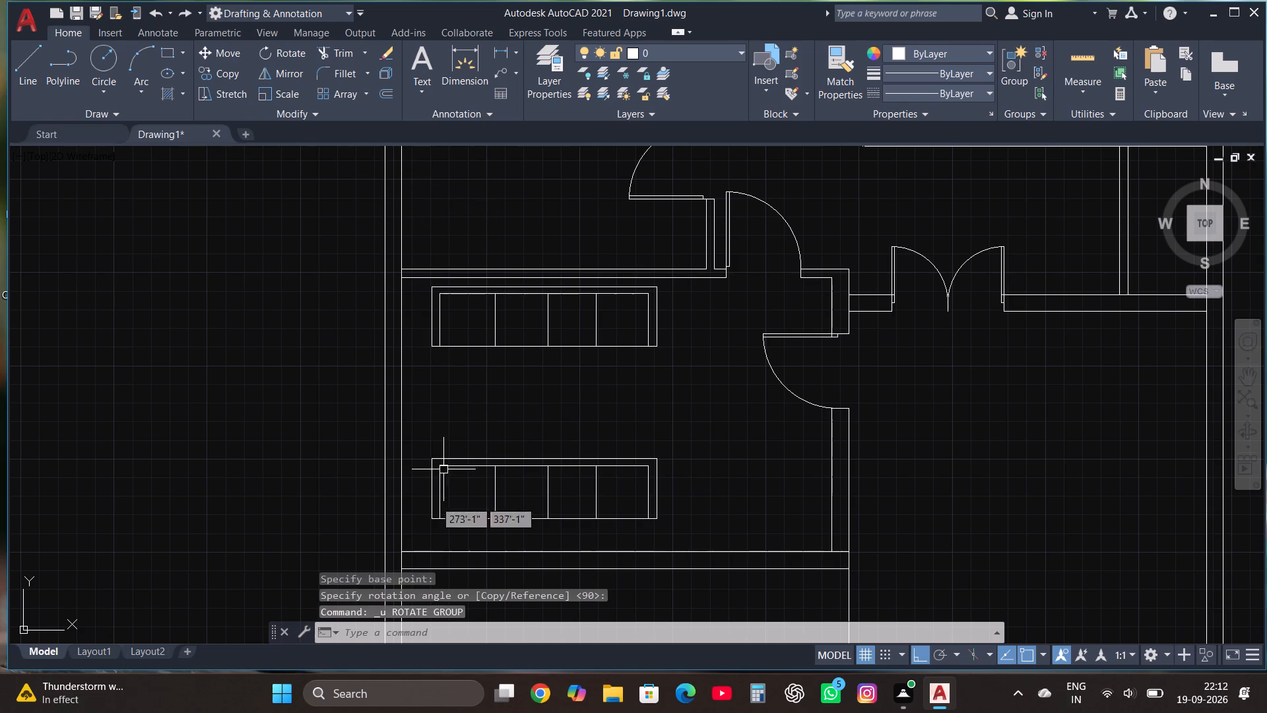
Rotate the lower sofa 180° about a point on its middle cushion divider, turning its back toward the bottom wall.
{"action": "left_click", "coordinate": [410, 540]}
{"action": "left_click", "coordinate": [671, 426]}
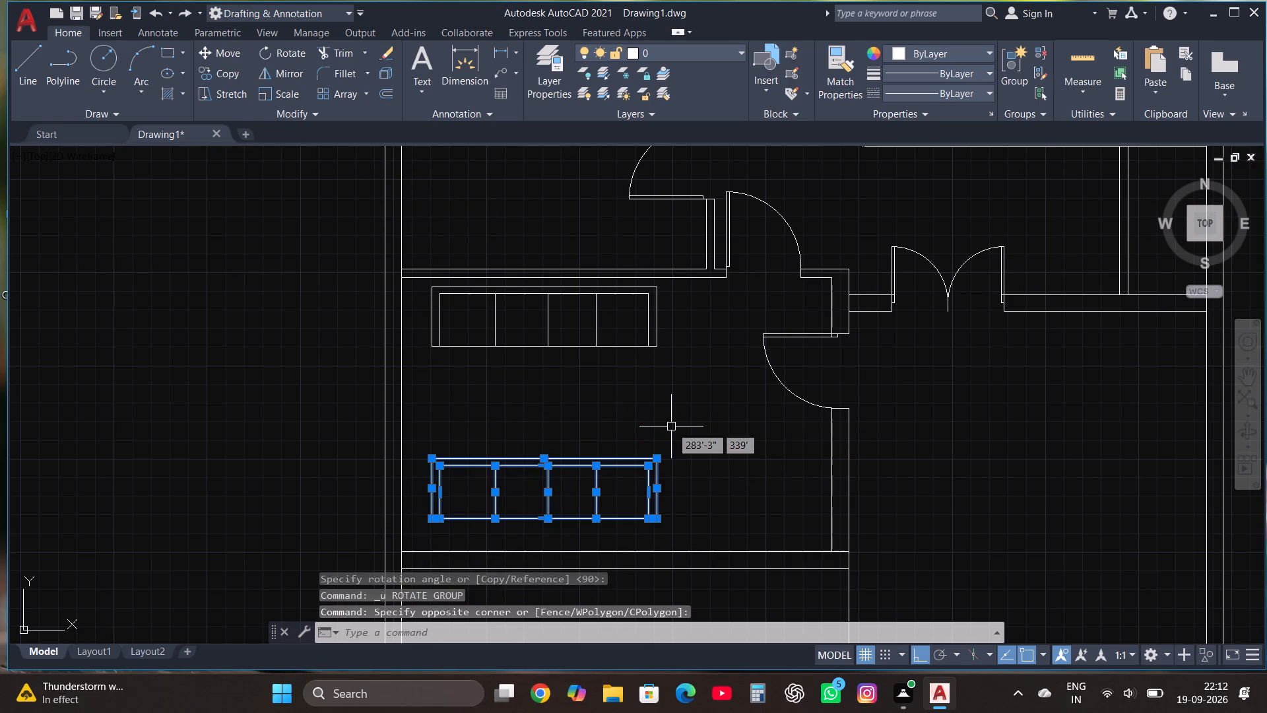
{"action": "left_click", "coordinate": [270, 47]}
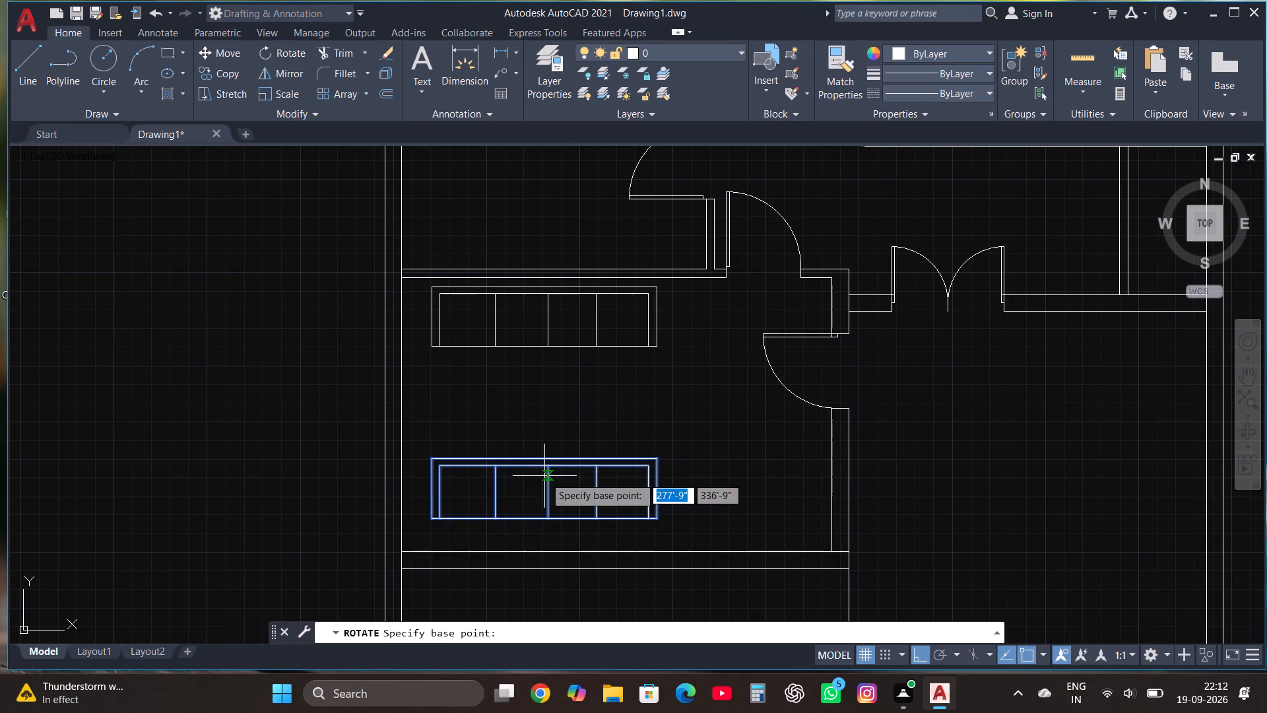
{"action": "left_click", "coordinate": [544, 477]}
{"action": "left_click", "coordinate": [352, 489]}
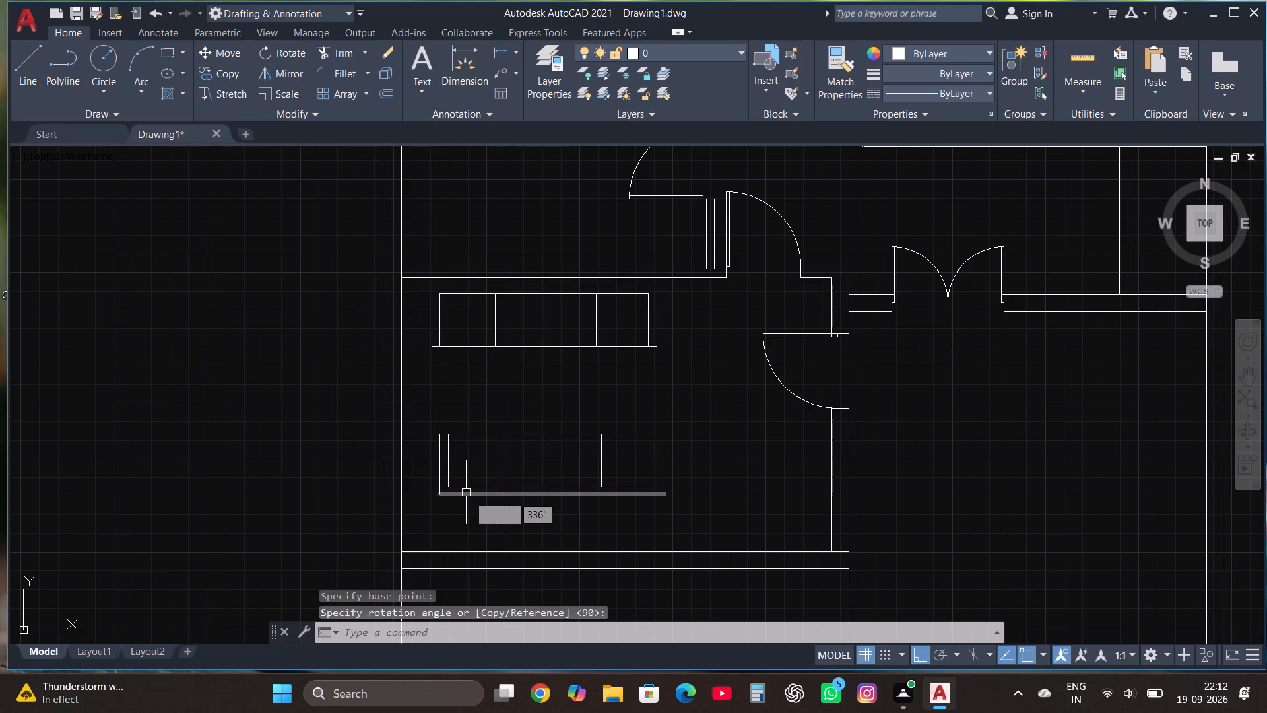
Move the lower sofa diagonally down and right with Ortho off, placing its back just above the room's bottom wall.
{"action": "left_click", "coordinate": [438, 504]}
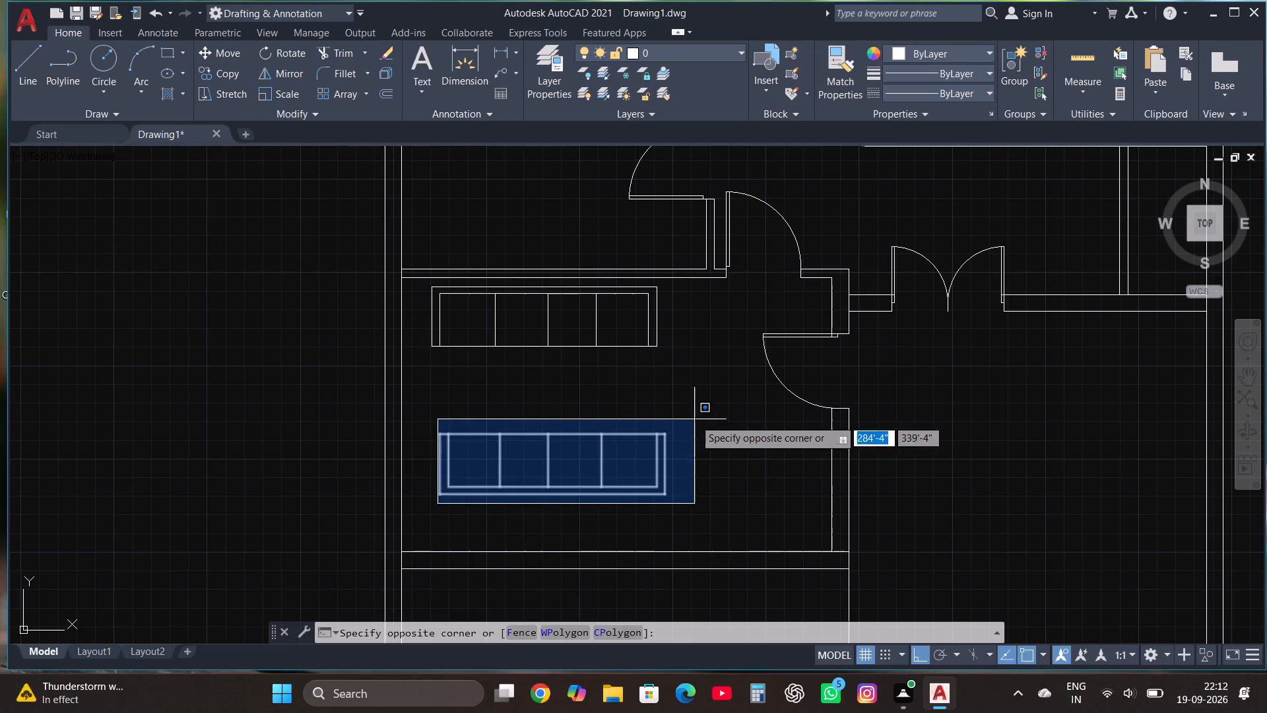
{"action": "left_click", "coordinate": [694, 419]}
{"action": "left_click", "coordinate": [228, 56]}
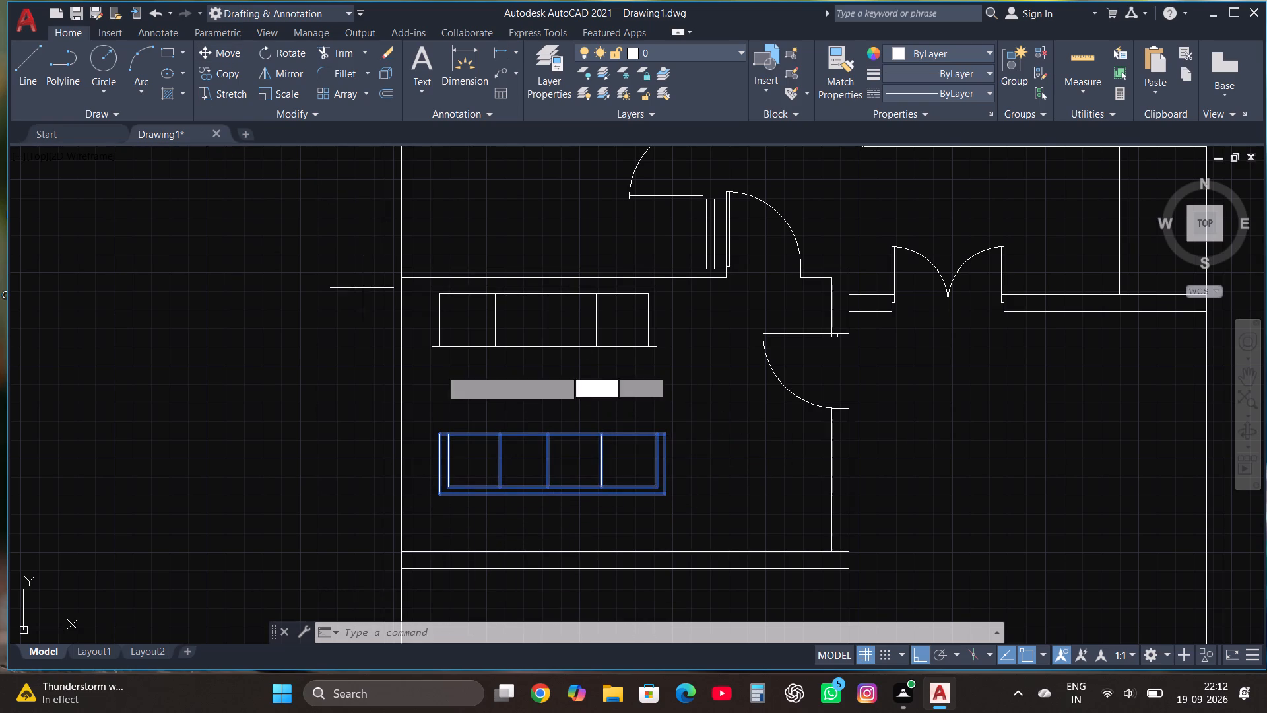
{"action": "left_click", "coordinate": [546, 463]}
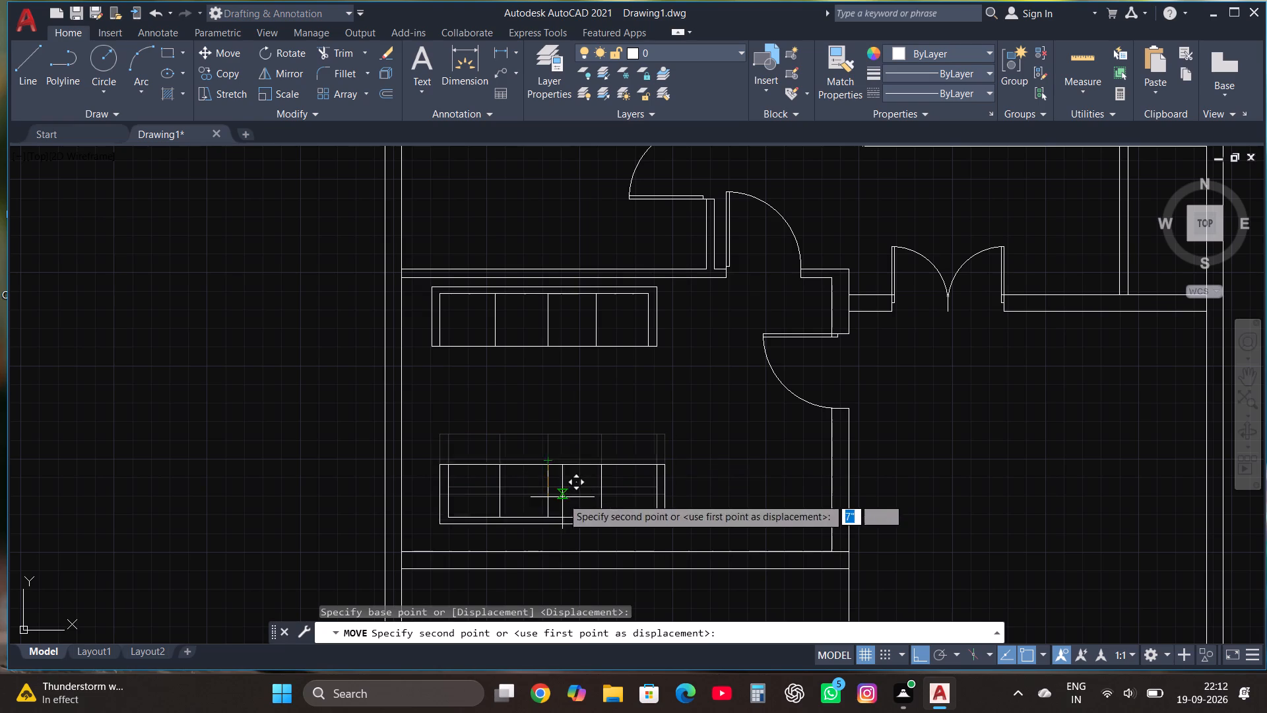
{"action": "key", "text": "F8"}
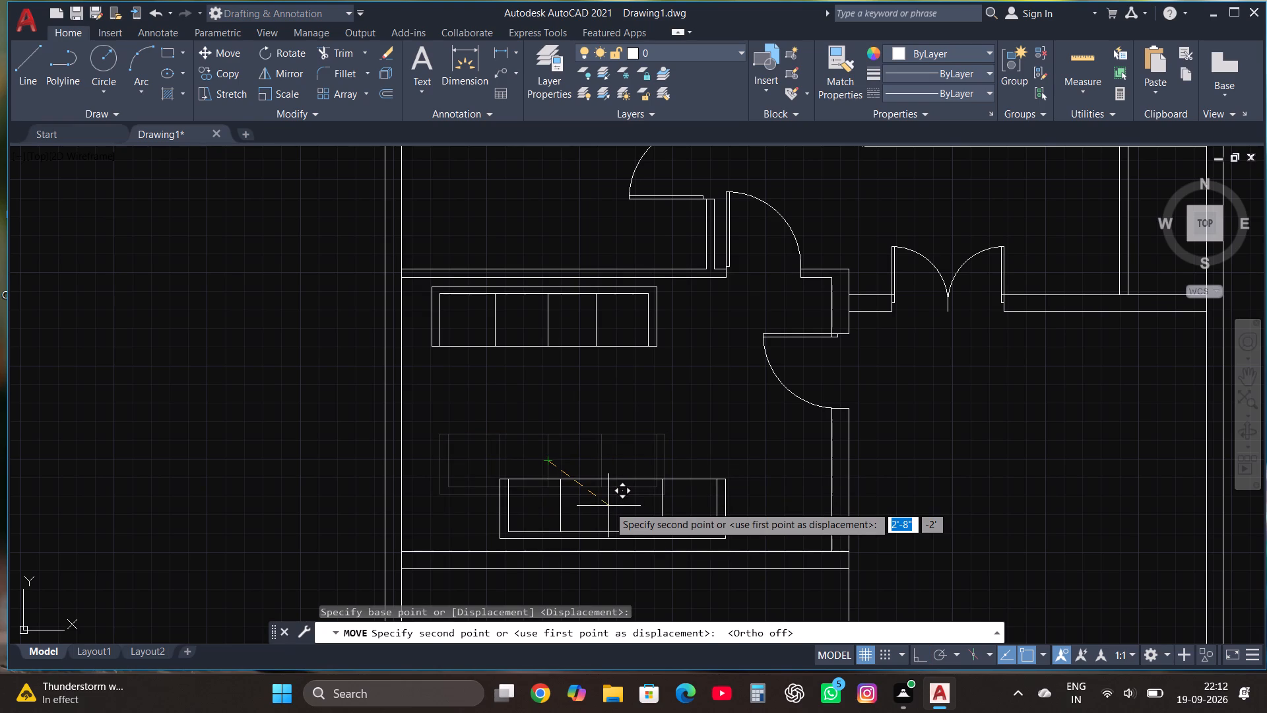
{"action": "left_click", "coordinate": [602, 508]}
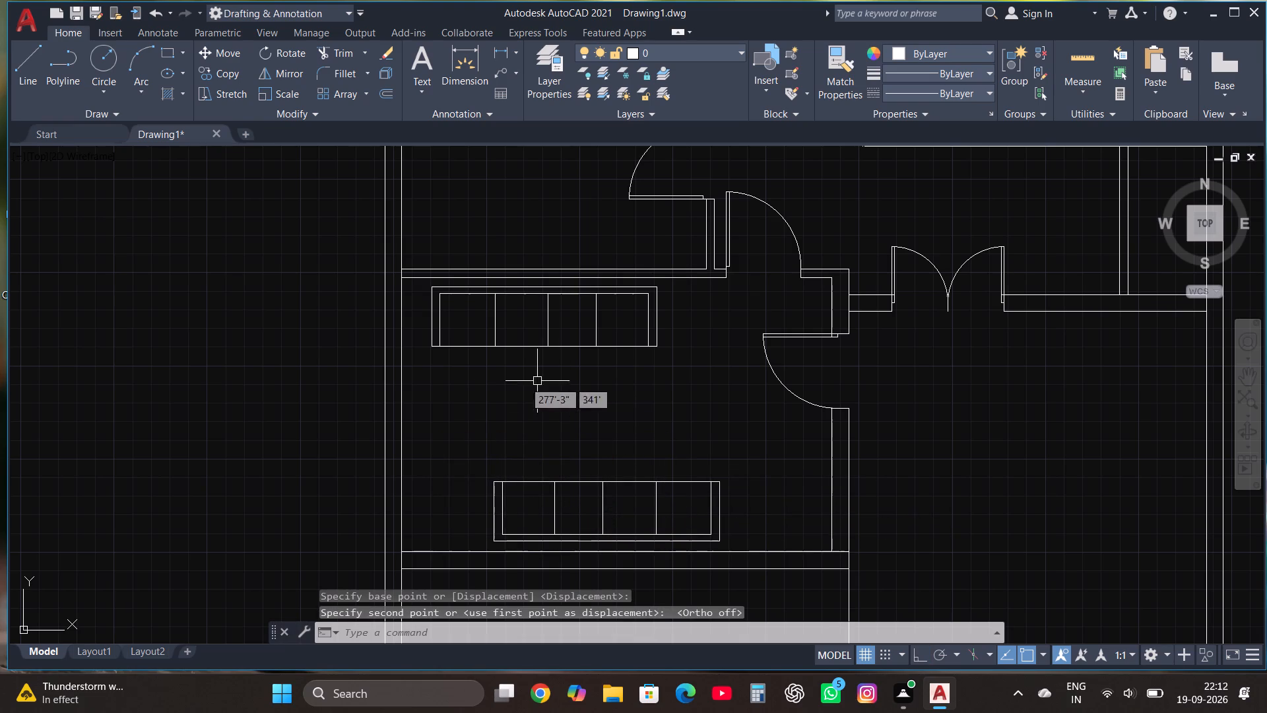
Move the upper sofa right along the top wall, roughly aligning it above the lower sofa and leaving space by the left wall.
{"action": "left_click", "coordinate": [424, 355]}
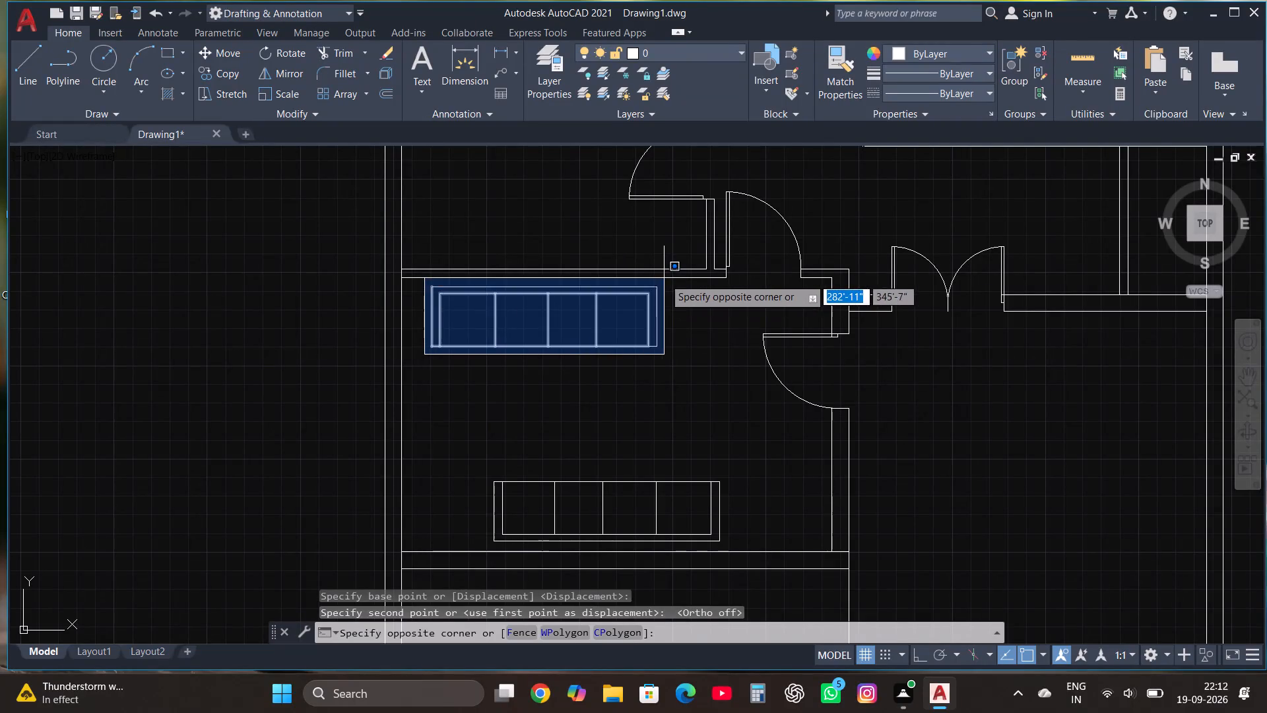
{"action": "left_click", "coordinate": [667, 278]}
{"action": "left_click", "coordinate": [223, 54]}
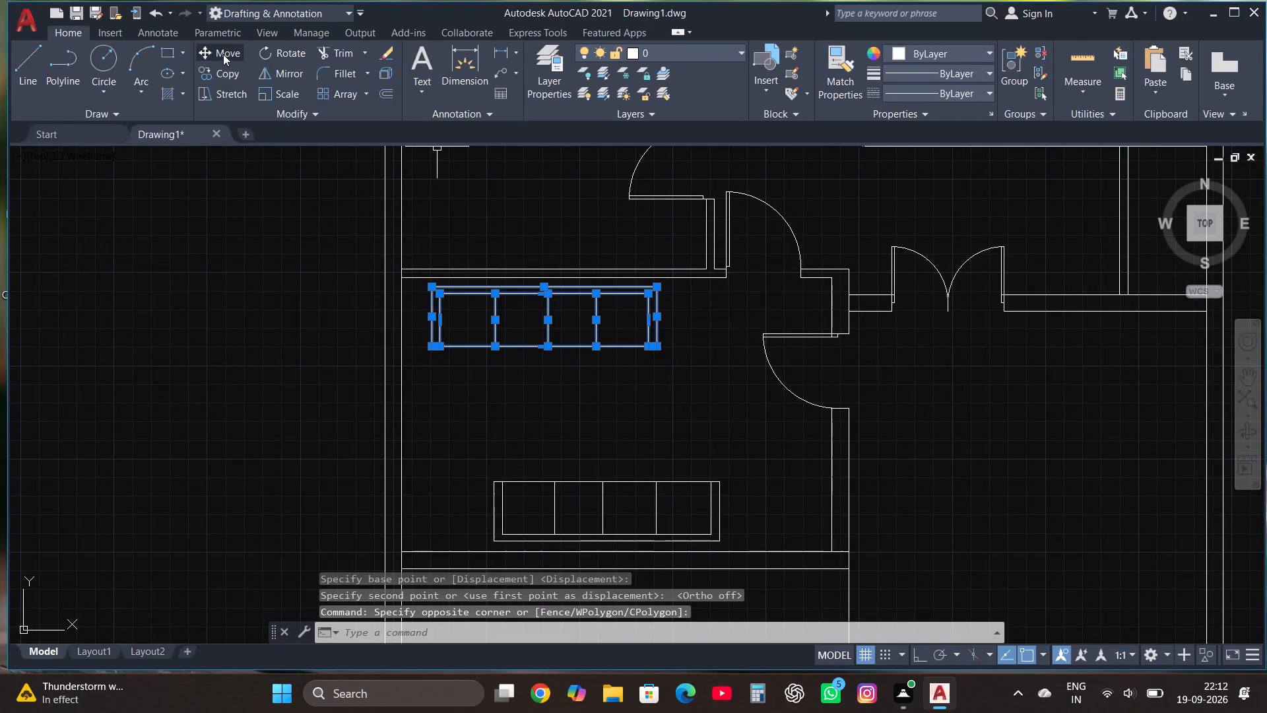
{"action": "left_click", "coordinate": [567, 329]}
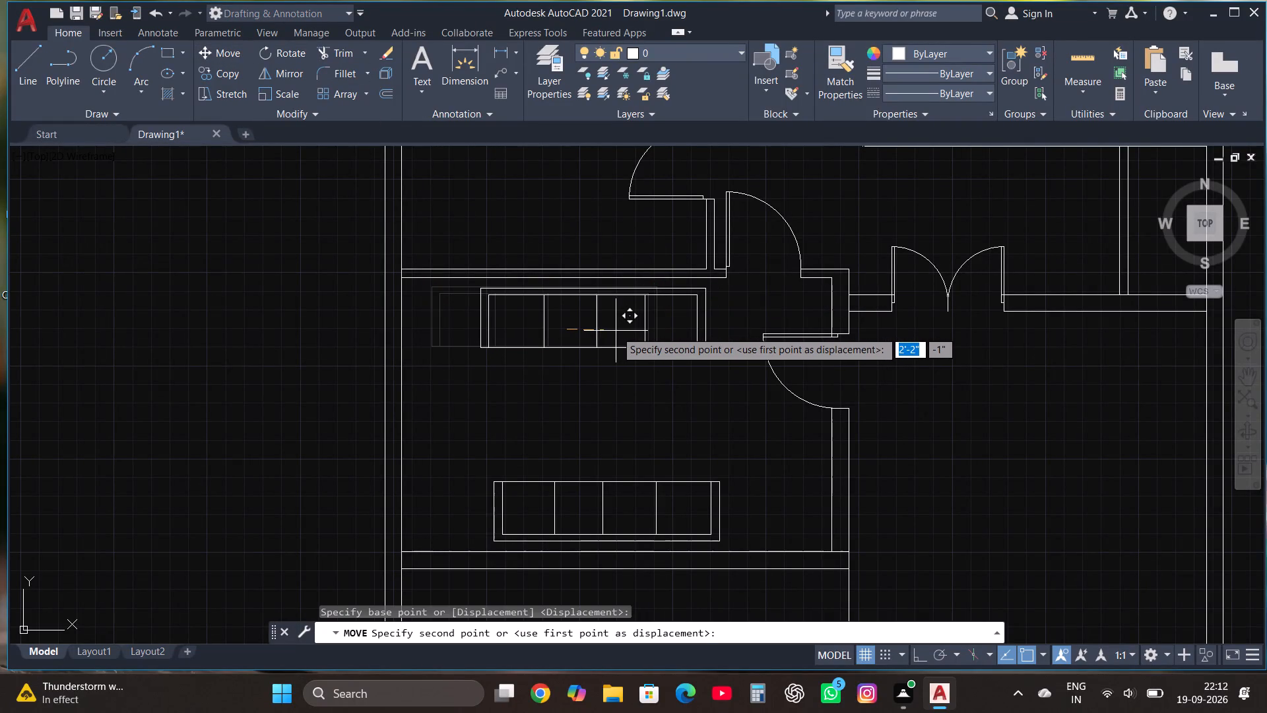
{"action": "left_click", "coordinate": [622, 331]}
Copy the upper sofa into the empty area outside the plan's left wall.
{"action": "left_click", "coordinate": [455, 361]}
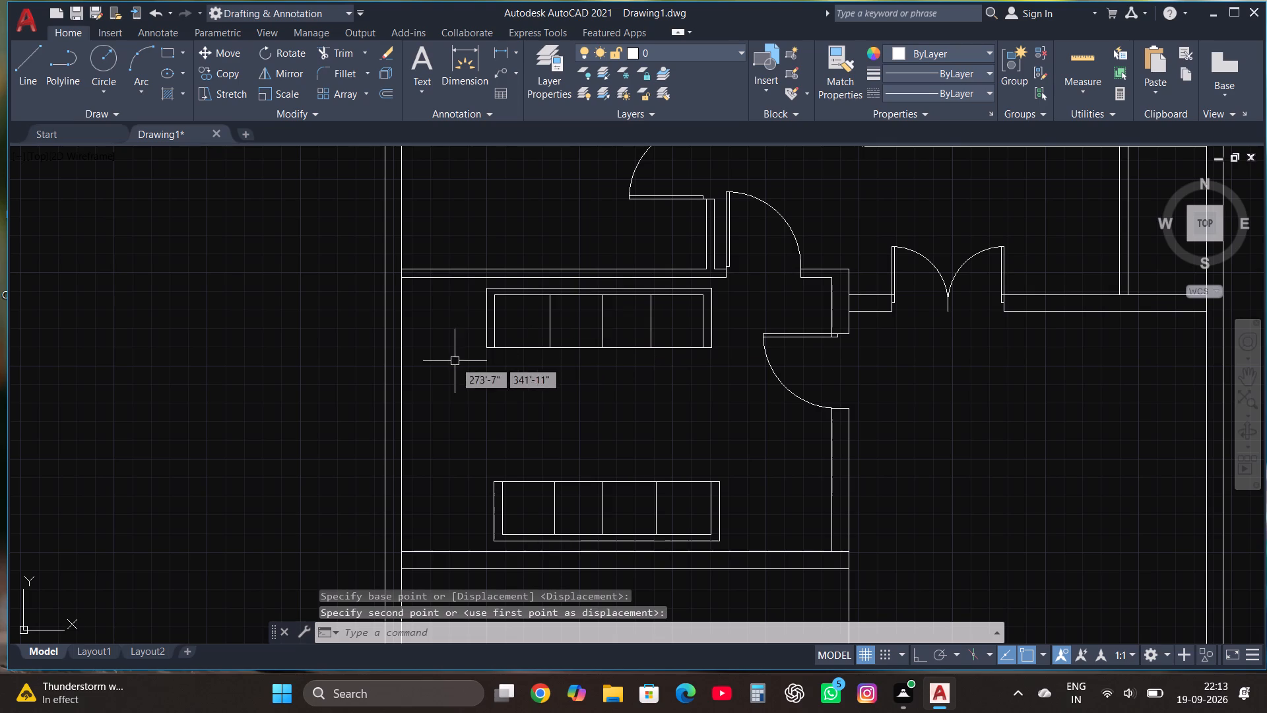
{"action": "left_click", "coordinate": [725, 281]}
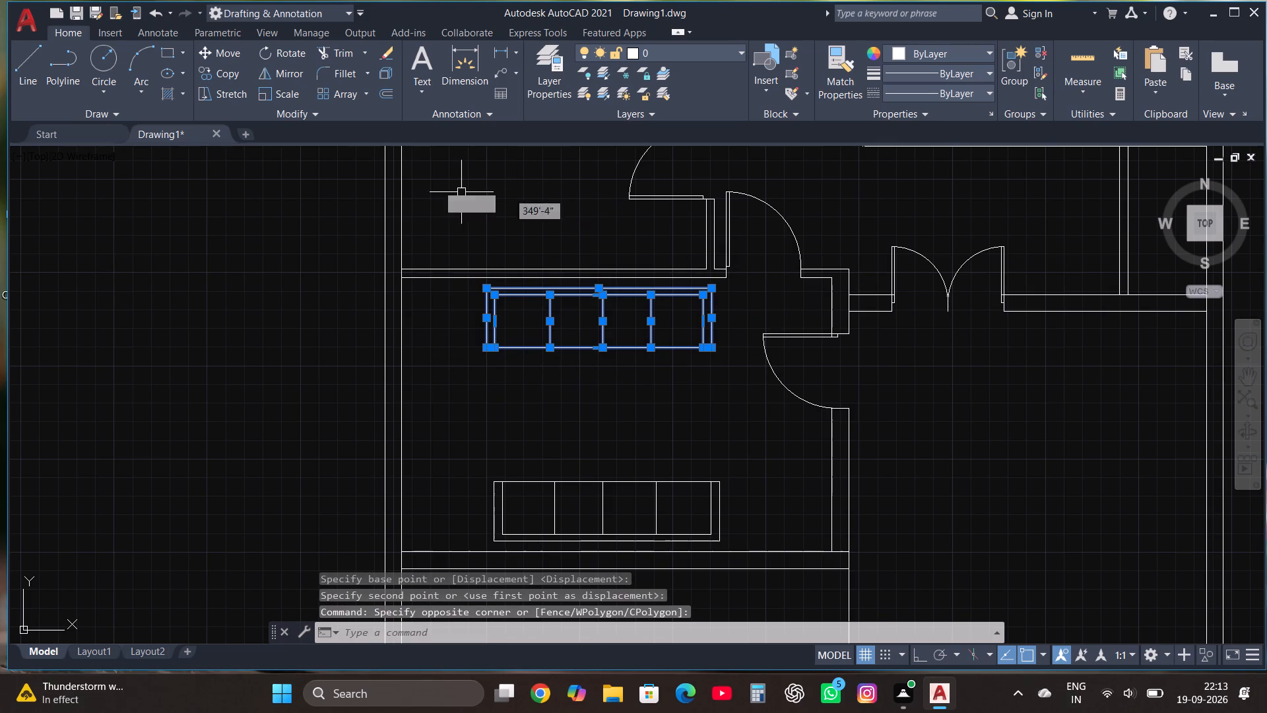
{"action": "left_click", "coordinate": [228, 72]}
{"action": "left_click", "coordinate": [581, 337]}
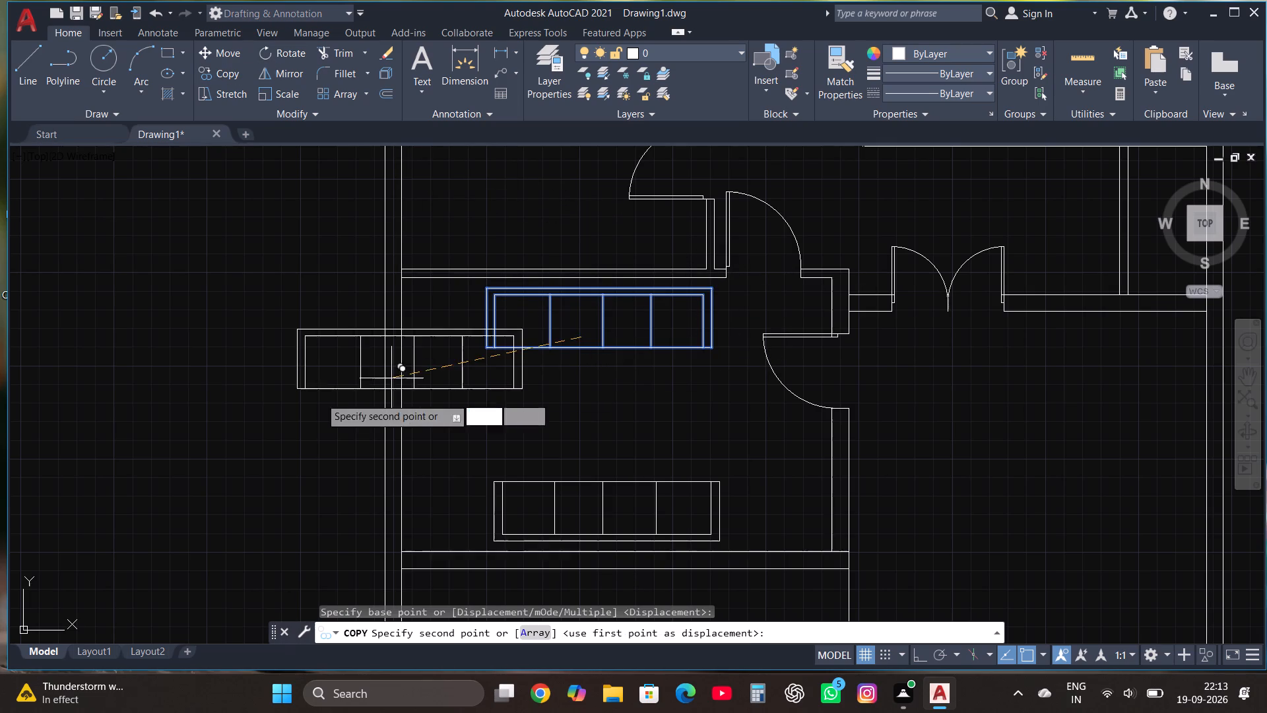
{"action": "left_click", "coordinate": [134, 423]}
Rotate the sofa copy outside the plan 90° with Ortho on, so it stands vertical with its back to the left.
{"action": "scroll", "coordinate": [134, 423], "scroll_direction": "down", "scroll_amount": 2}
{"action": "scroll", "coordinate": [90, 442], "scroll_direction": "up", "scroll_amount": 1}
{"action": "left_click", "coordinate": [90, 442]}
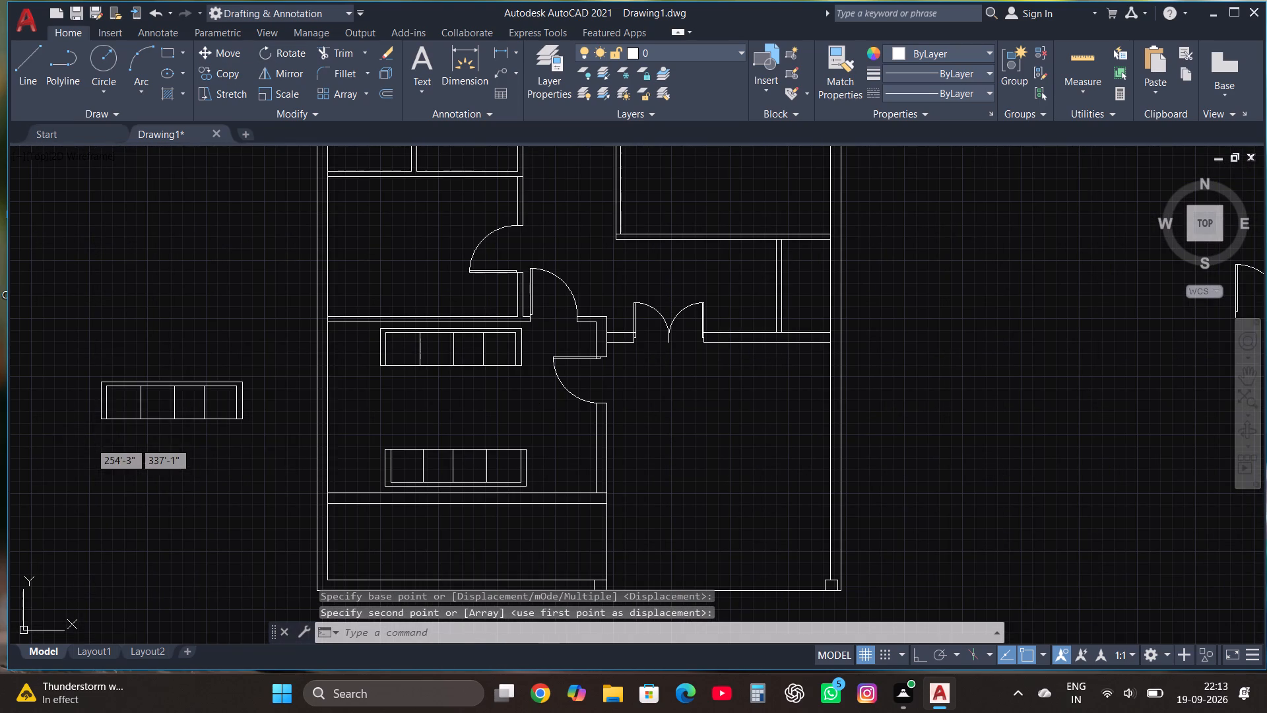
{"action": "left_click", "coordinate": [259, 350]}
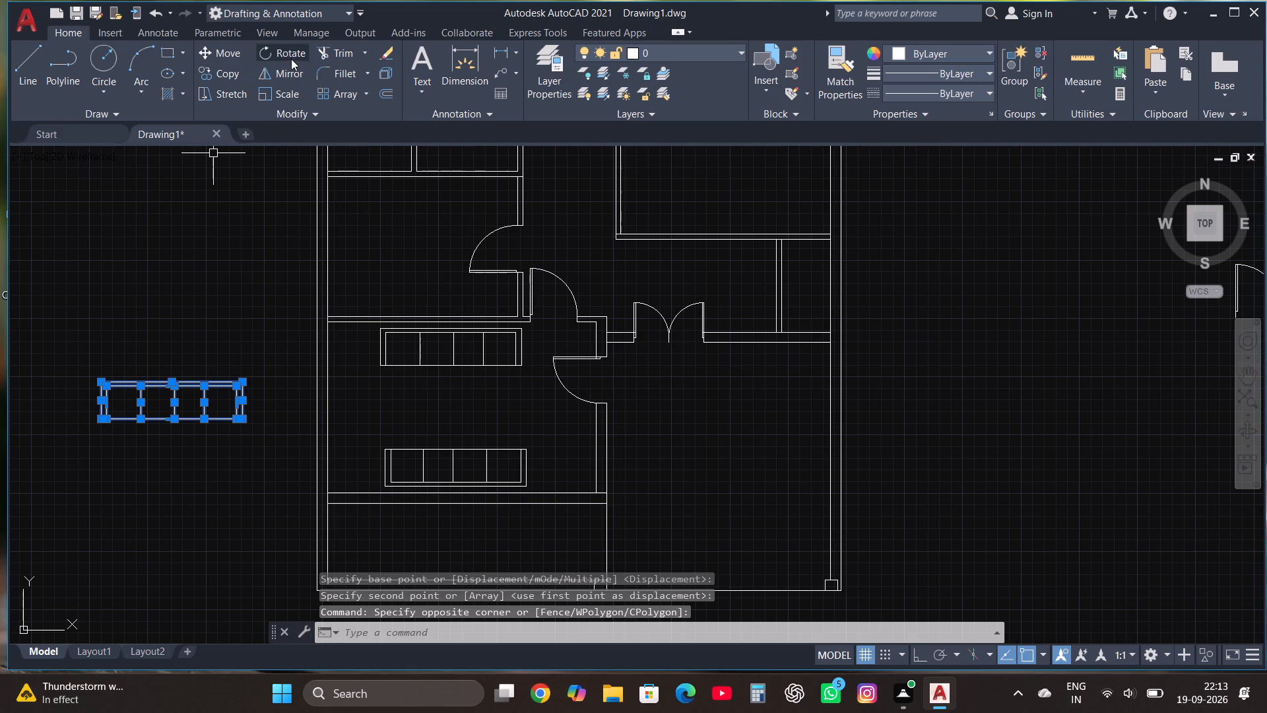
{"action": "left_click", "coordinate": [291, 50]}
{"action": "left_click", "coordinate": [133, 426]}
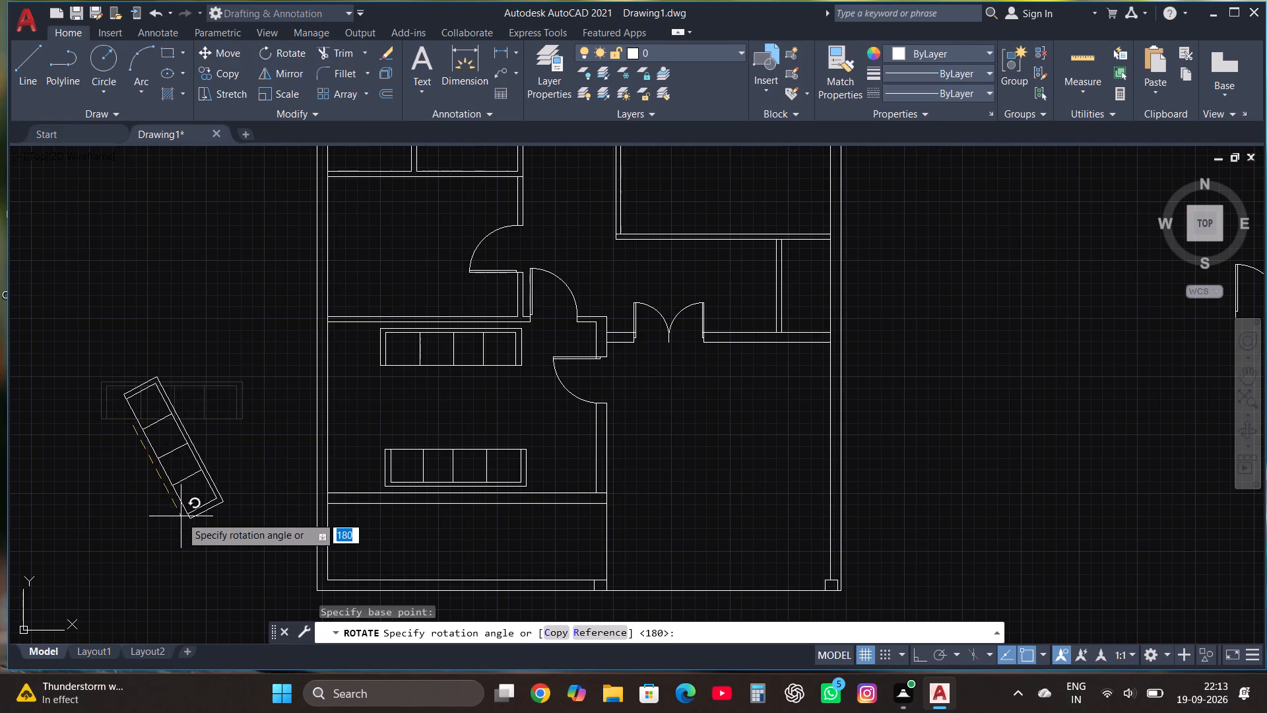
{"action": "key", "text": "F8"}
{"action": "left_click", "coordinate": [170, 213]}
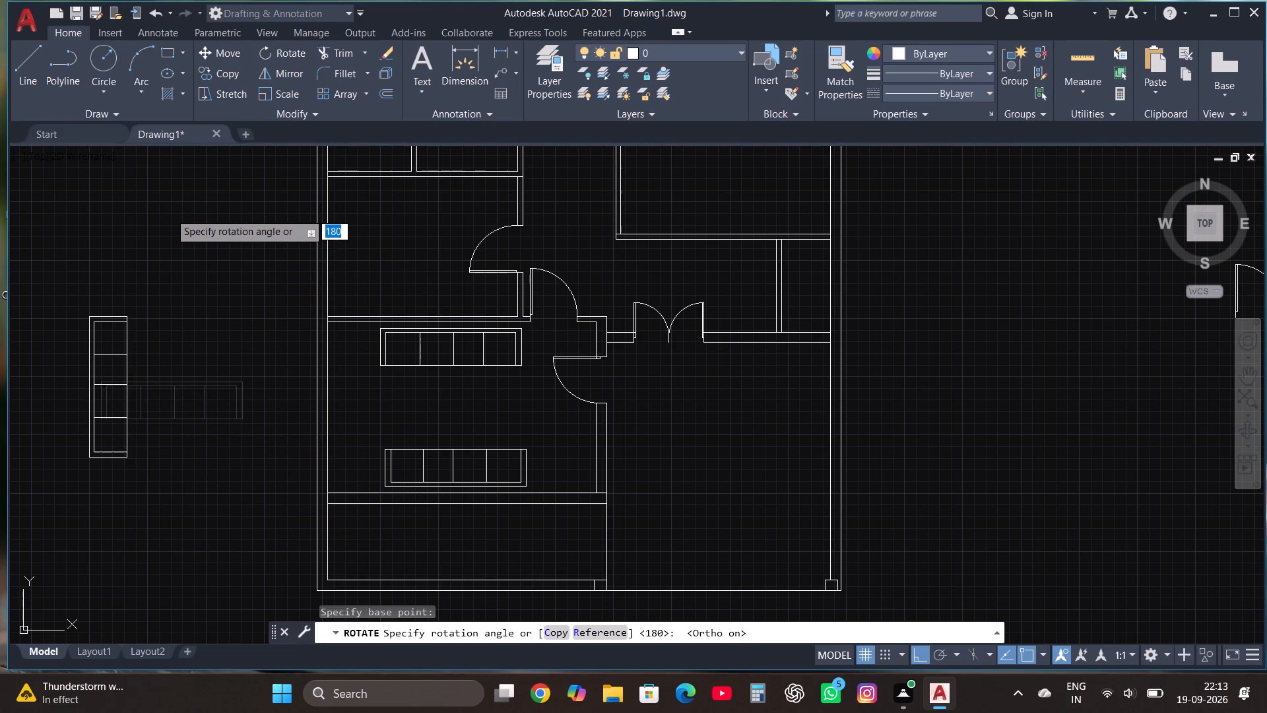
{"action": "left_click", "coordinate": [126, 281]}
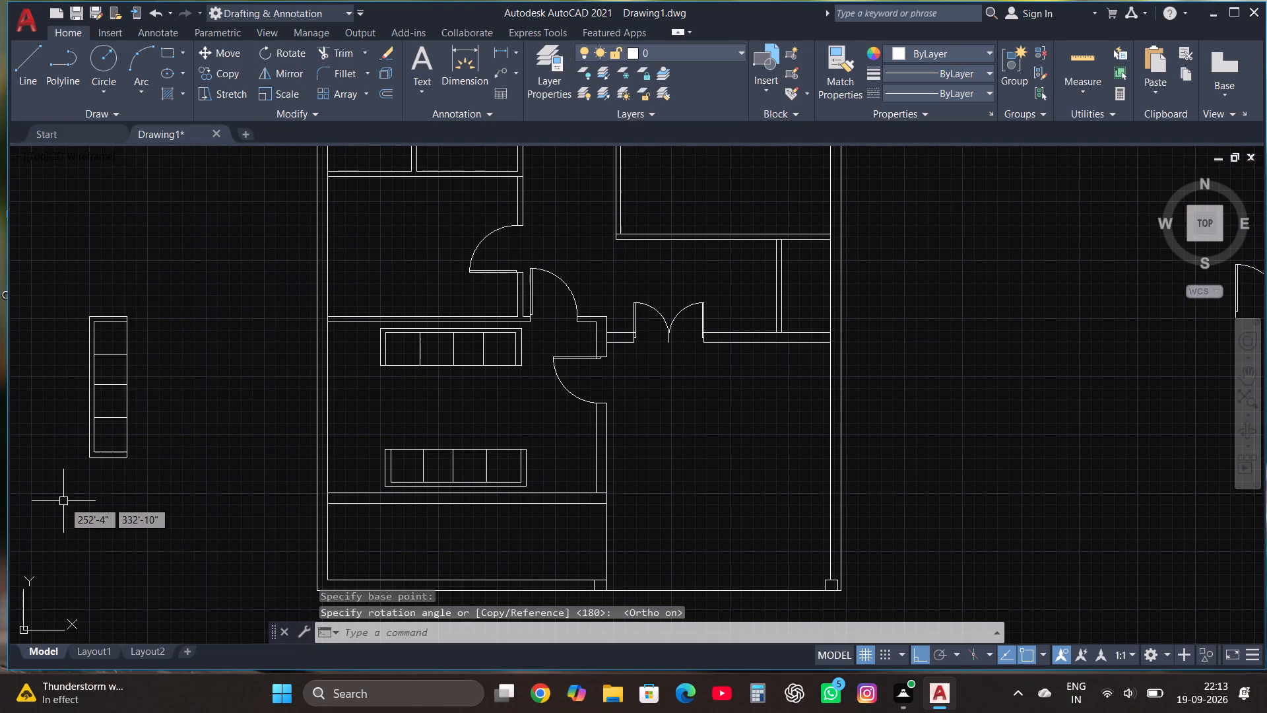
Move the vertical sofa with Ortho off into the room, just inside the left wall beside the two horizontal sofas.
{"action": "left_click_drag", "start_coordinate": [63, 501], "coordinate": [61, 488]}
{"action": "left_click", "coordinate": [149, 252]}
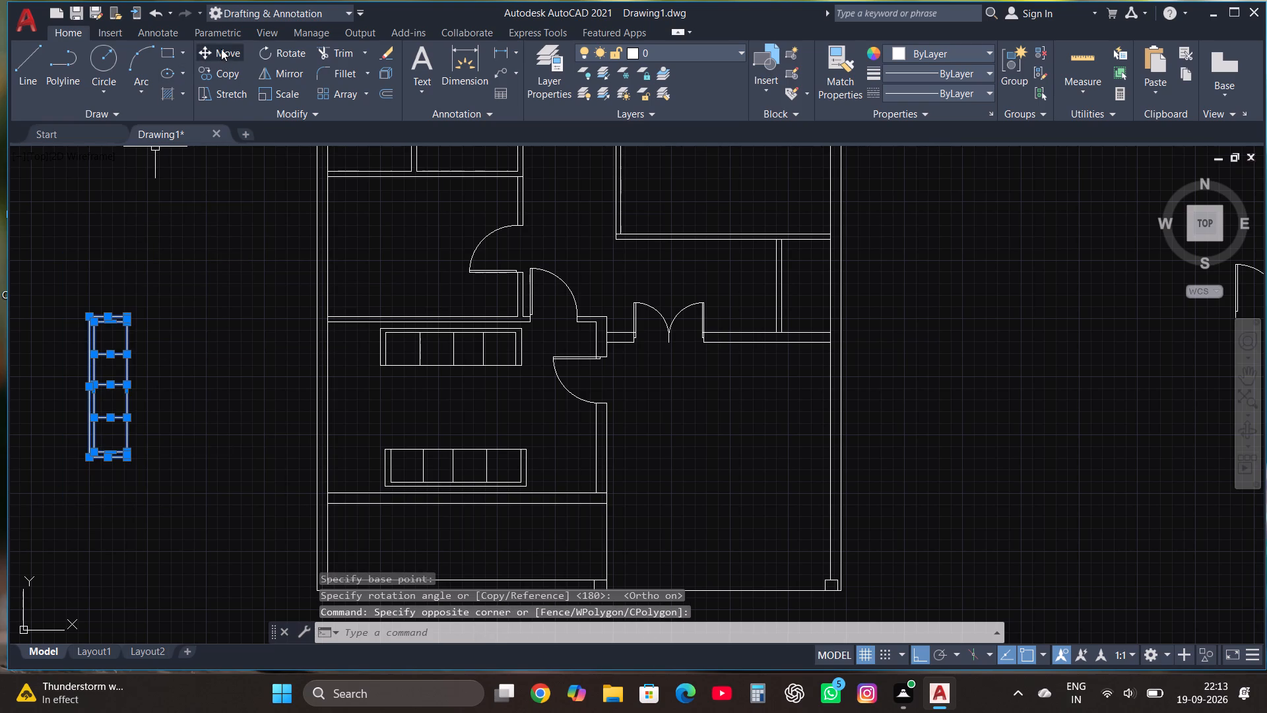
{"action": "left_click", "coordinate": [221, 44]}
{"action": "left_click", "coordinate": [119, 369]}
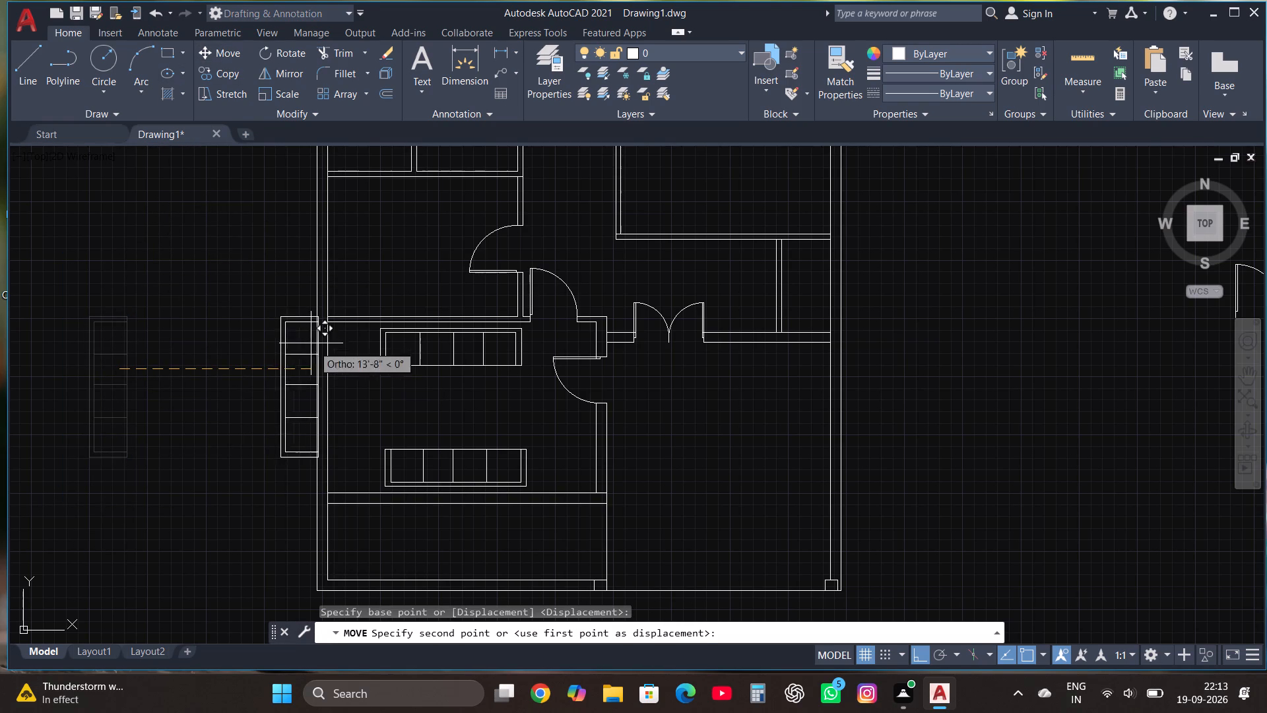
{"action": "key", "text": "F8"}
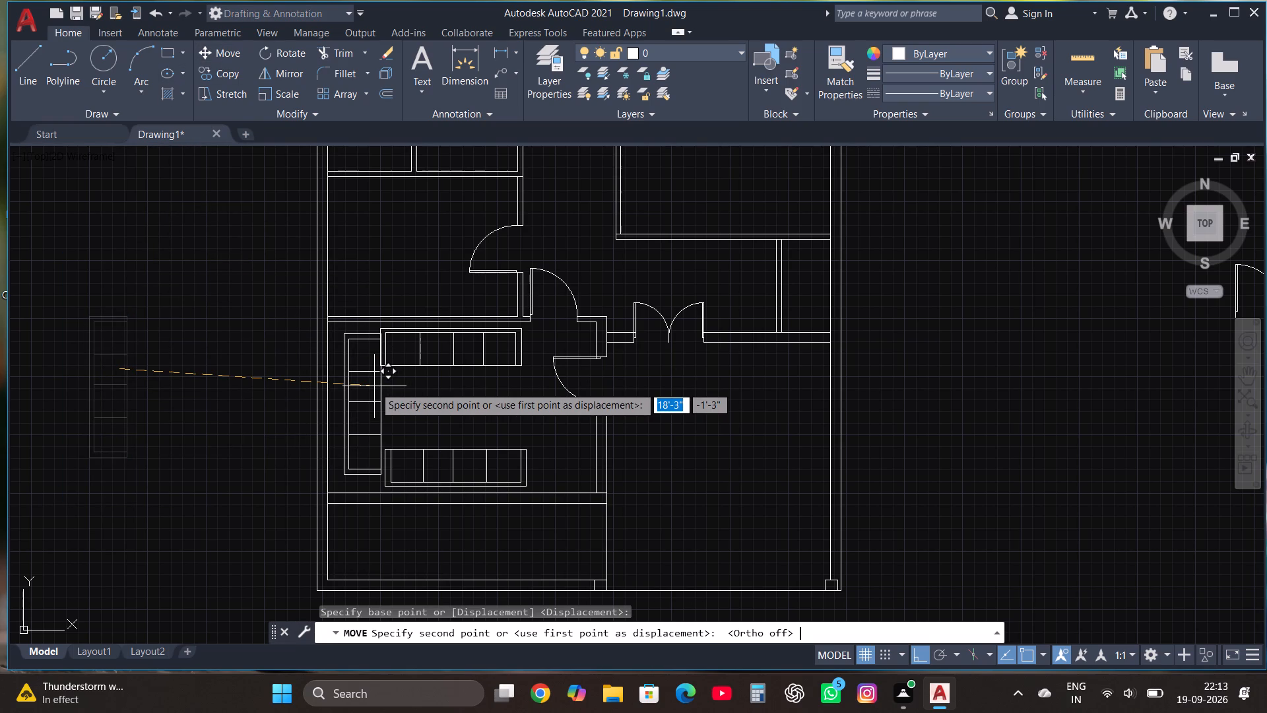
{"action": "scroll", "coordinate": [372, 417], "scroll_direction": "up", "scroll_amount": 2}
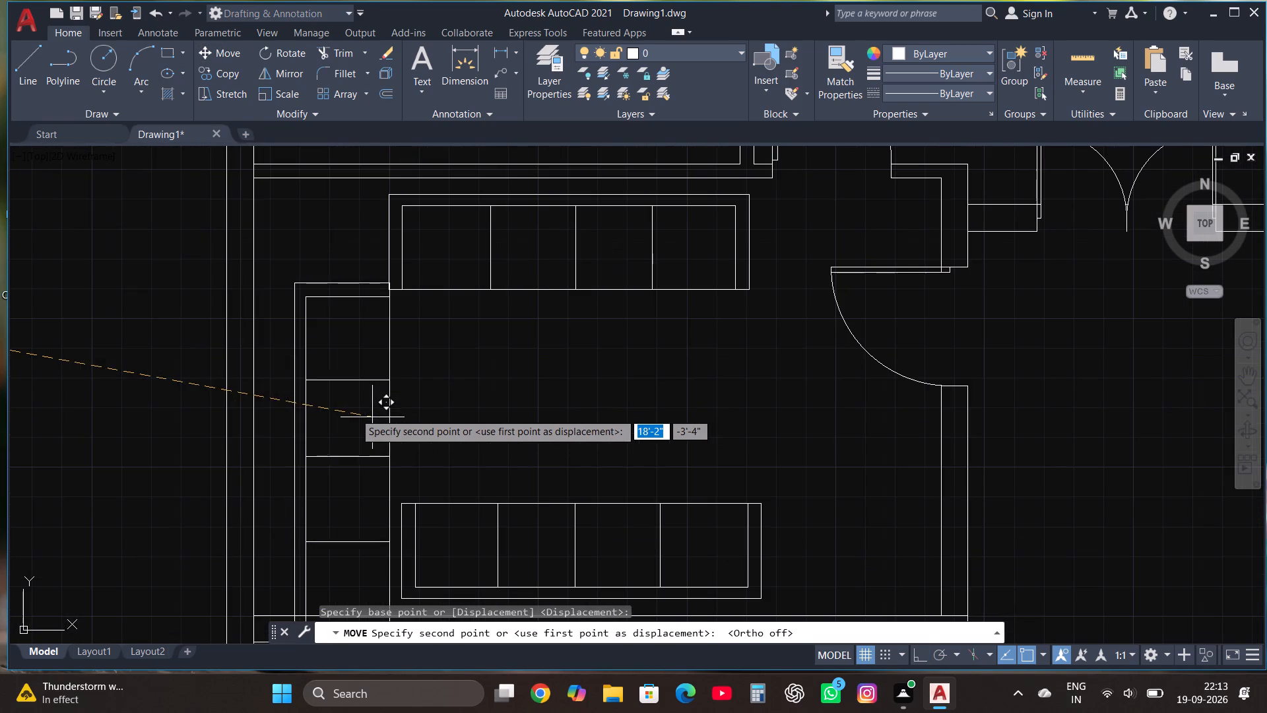
{"action": "left_click", "coordinate": [344, 373]}
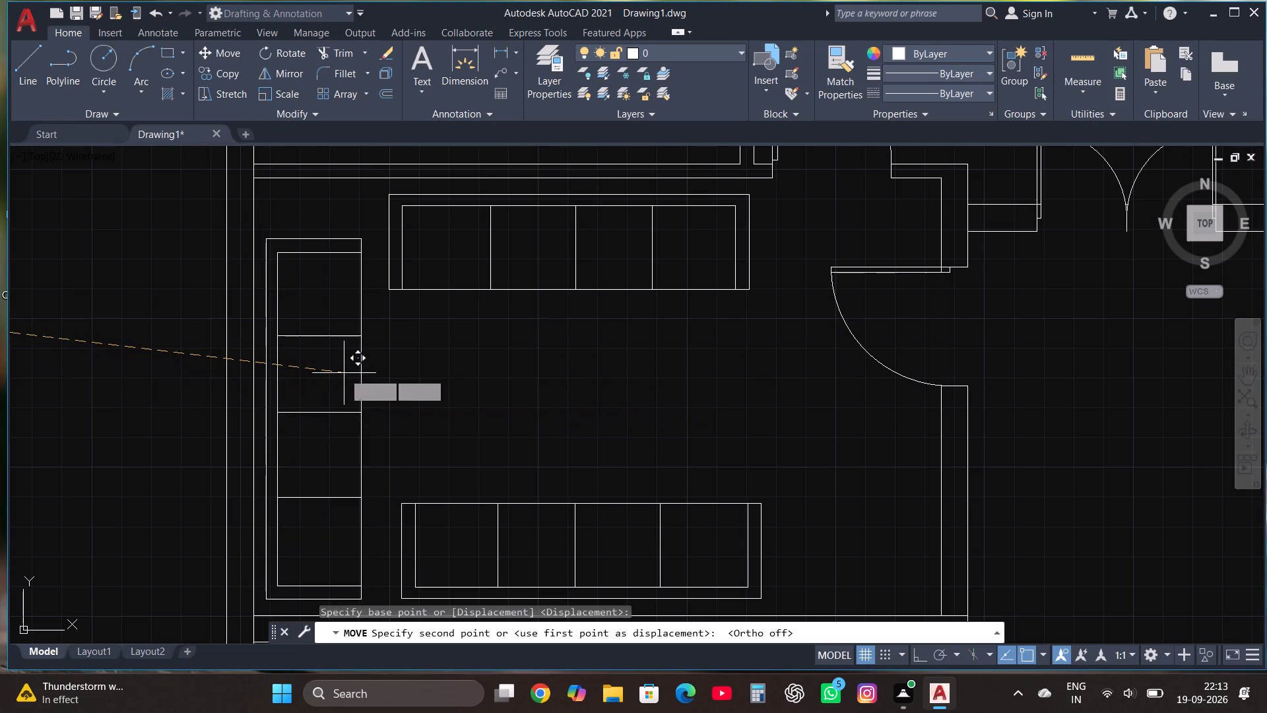
Draw a horizontal rectangle as a coffee table in the middle of the space between the three sofas.
{"action": "scroll", "coordinate": [344, 373], "scroll_direction": "down", "scroll_amount": 2}
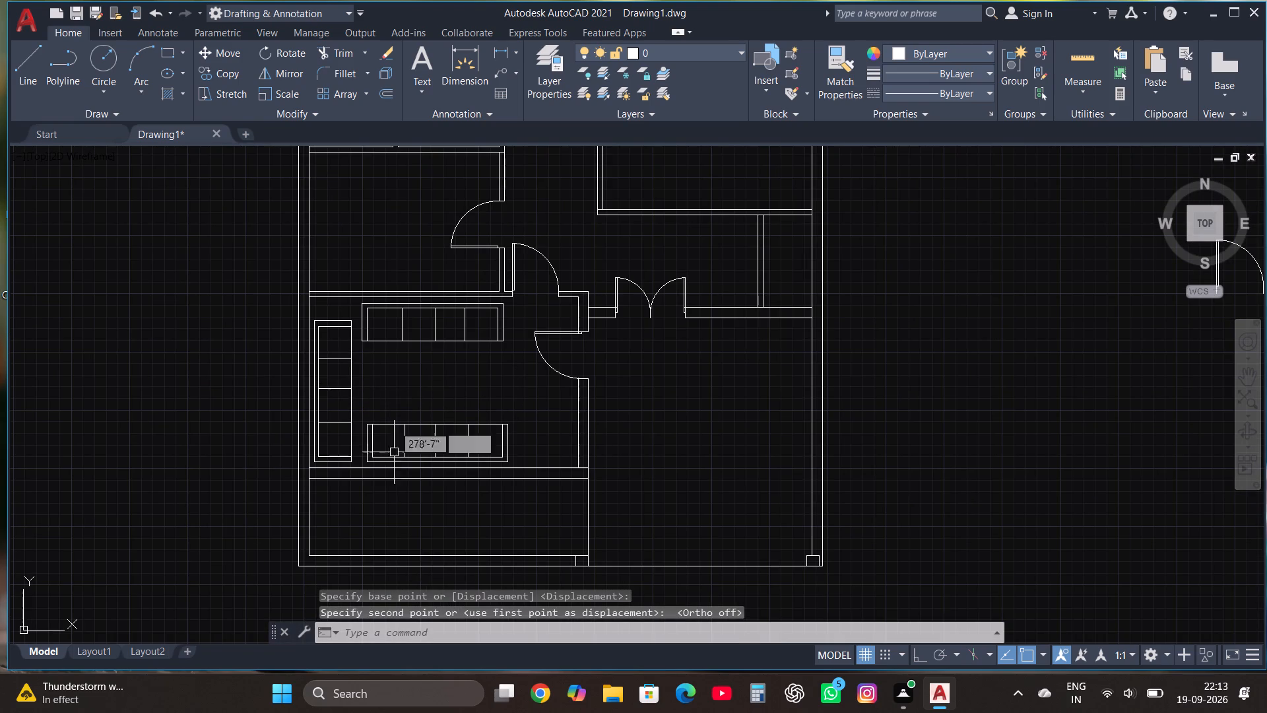
{"action": "scroll", "coordinate": [412, 426], "scroll_direction": "up", "scroll_amount": 1}
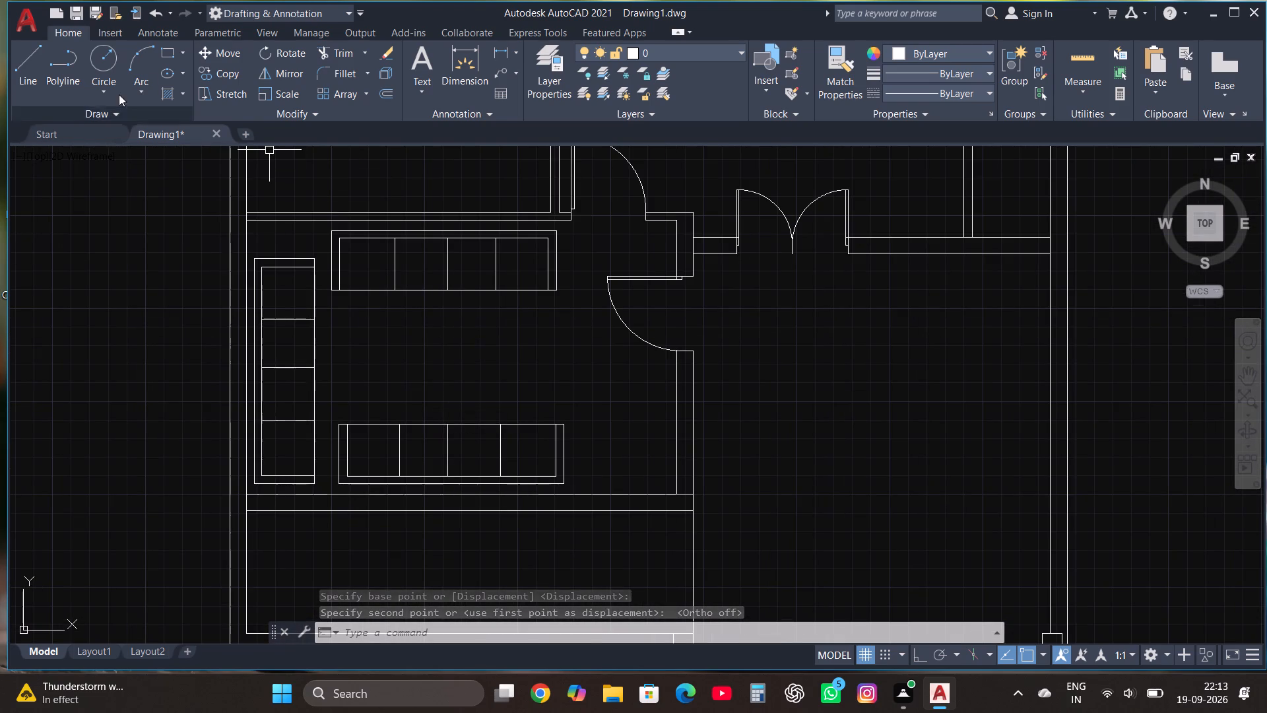
{"action": "left_click", "coordinate": [168, 56]}
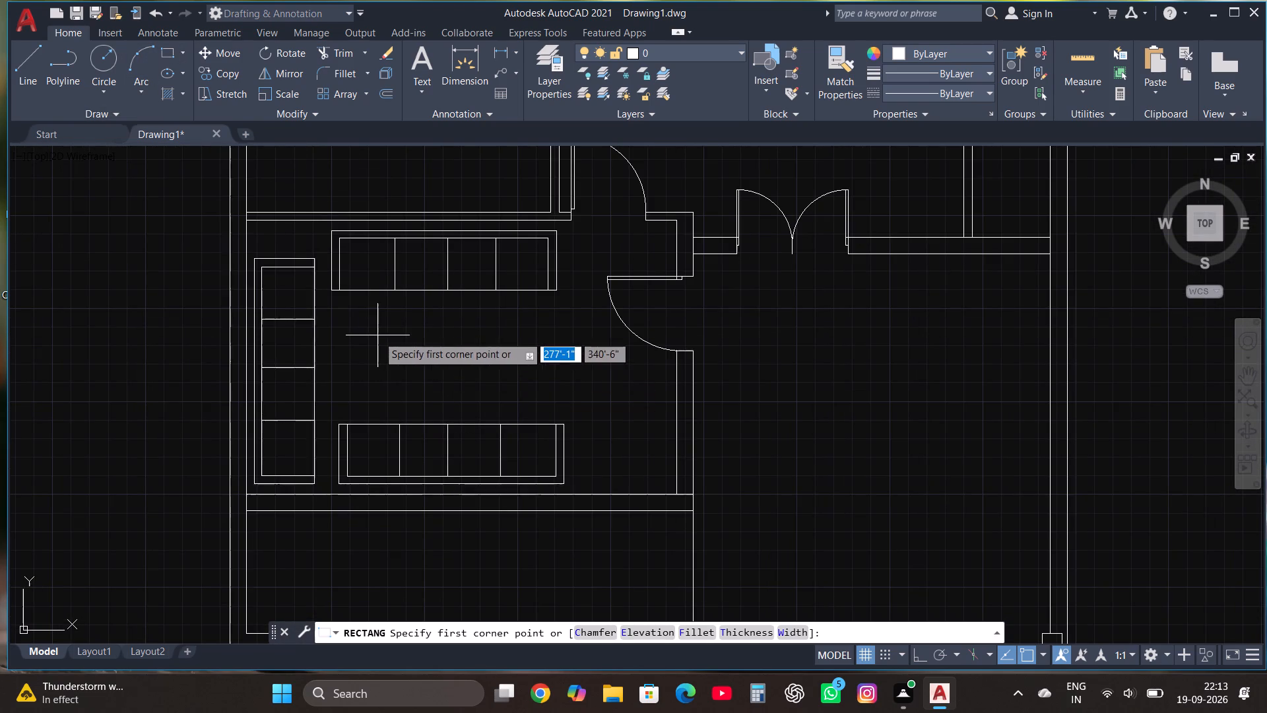
{"action": "left_click", "coordinate": [377, 335]}
{"action": "left_click", "coordinate": [505, 387]}
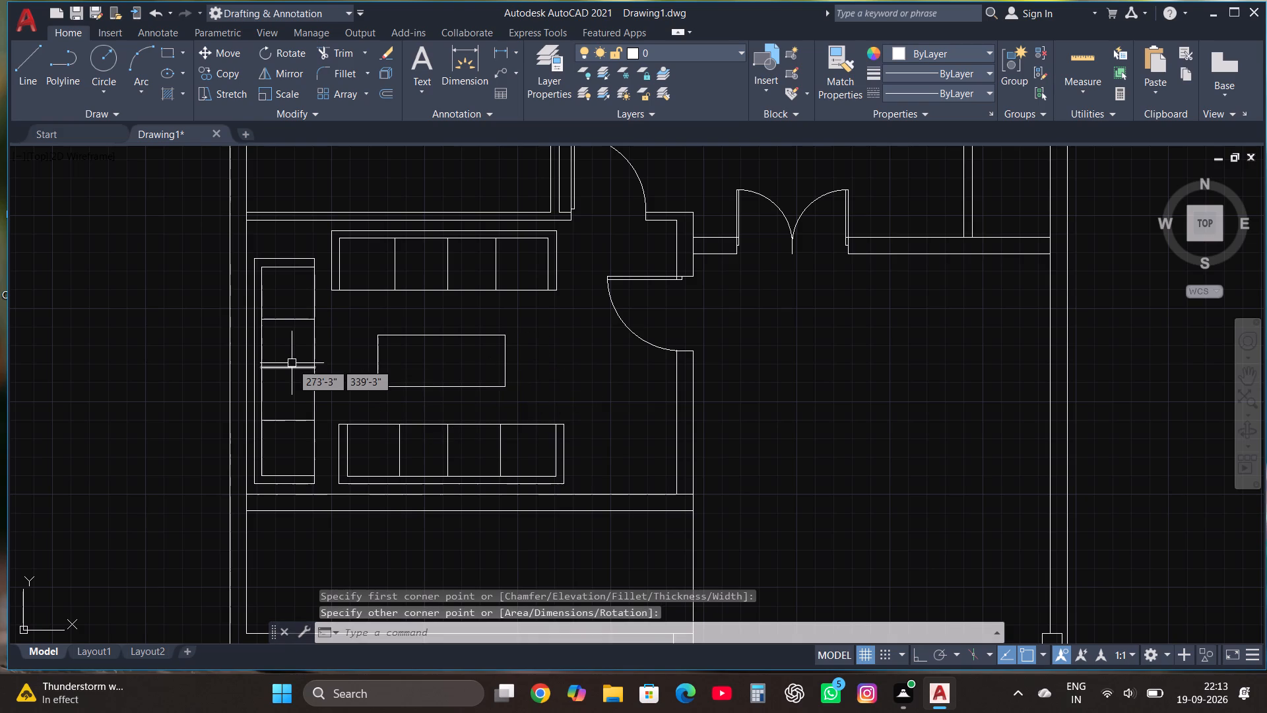
With Ortho on, draw a line 2' up from the lower-right inner corner of the room above the sofas, continuing left as the counter's front edge.
{"action": "scroll", "coordinate": [292, 363], "scroll_direction": "down", "scroll_amount": 2}
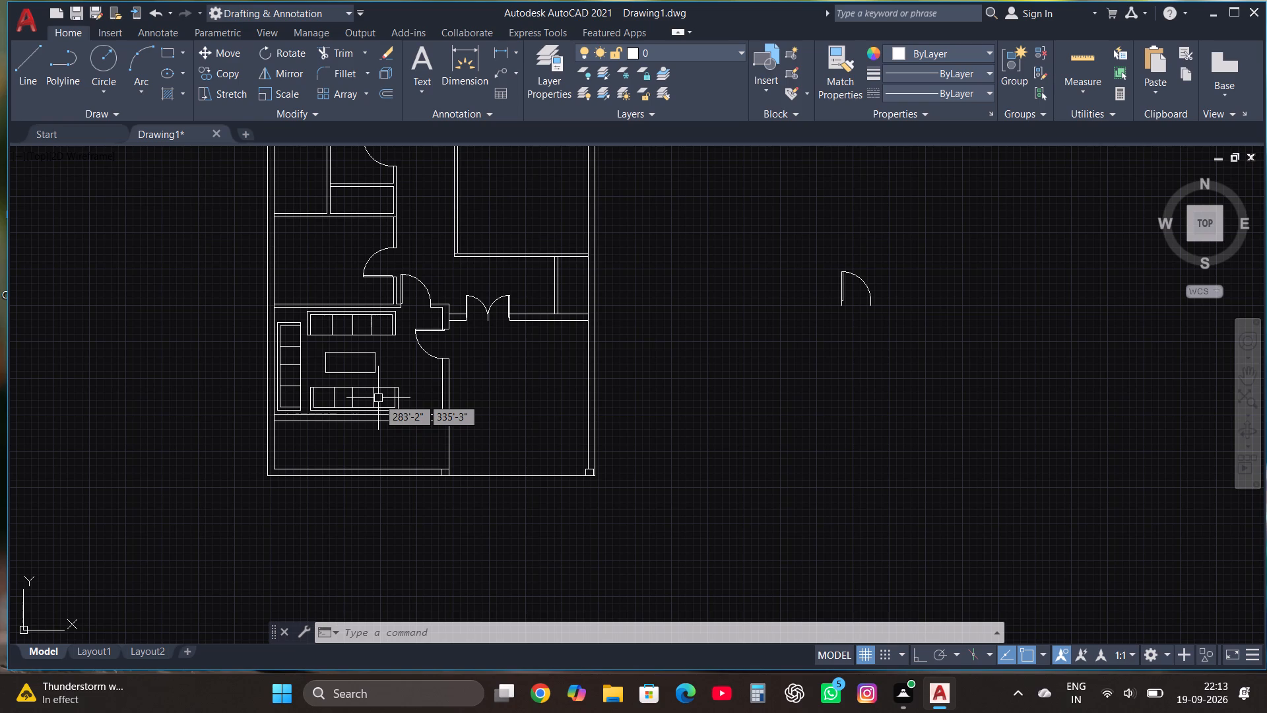
{"action": "scroll", "coordinate": [395, 444], "scroll_direction": "down", "scroll_amount": 2}
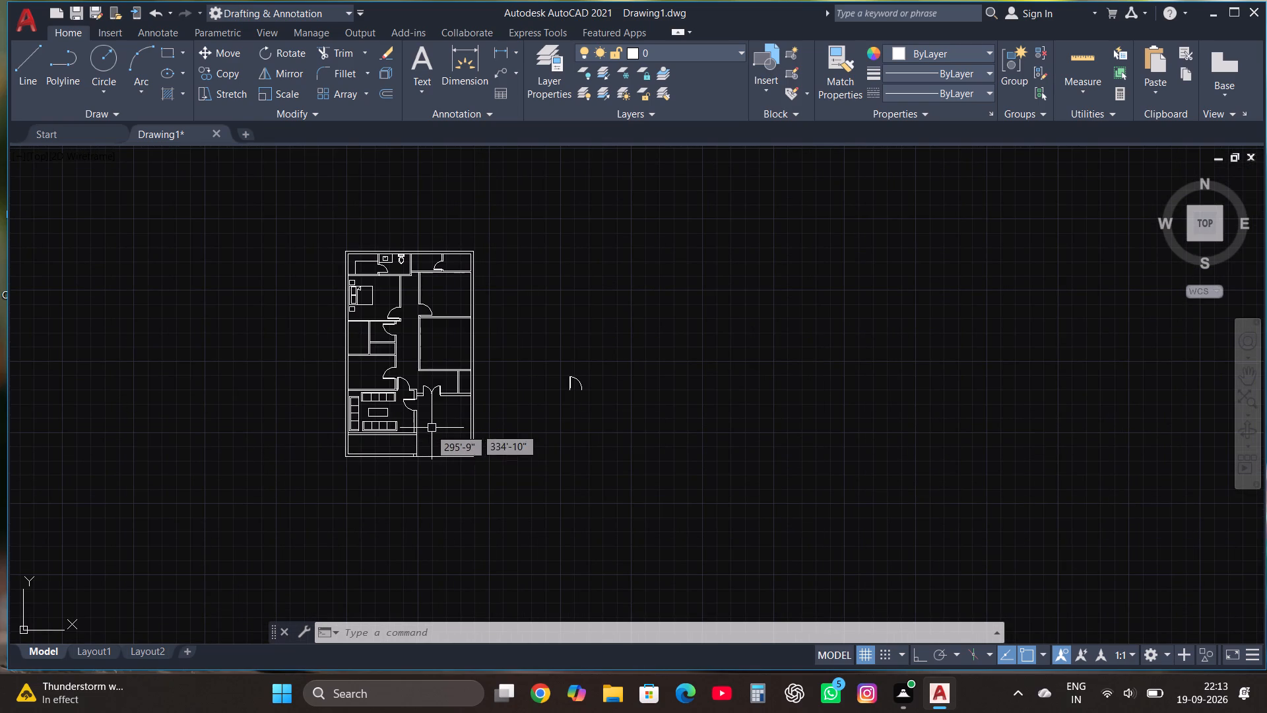
{"action": "scroll", "coordinate": [371, 398], "scroll_direction": "up", "scroll_amount": 5}
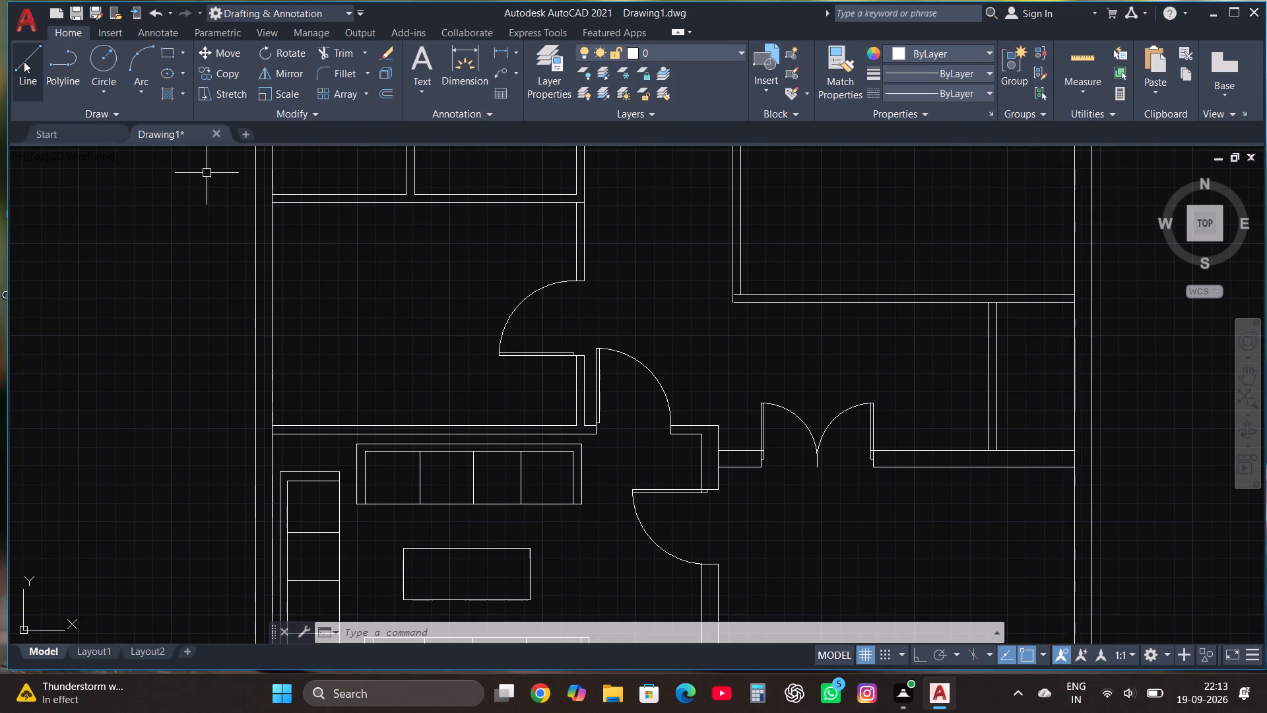
{"action": "left_click", "coordinate": [28, 63]}
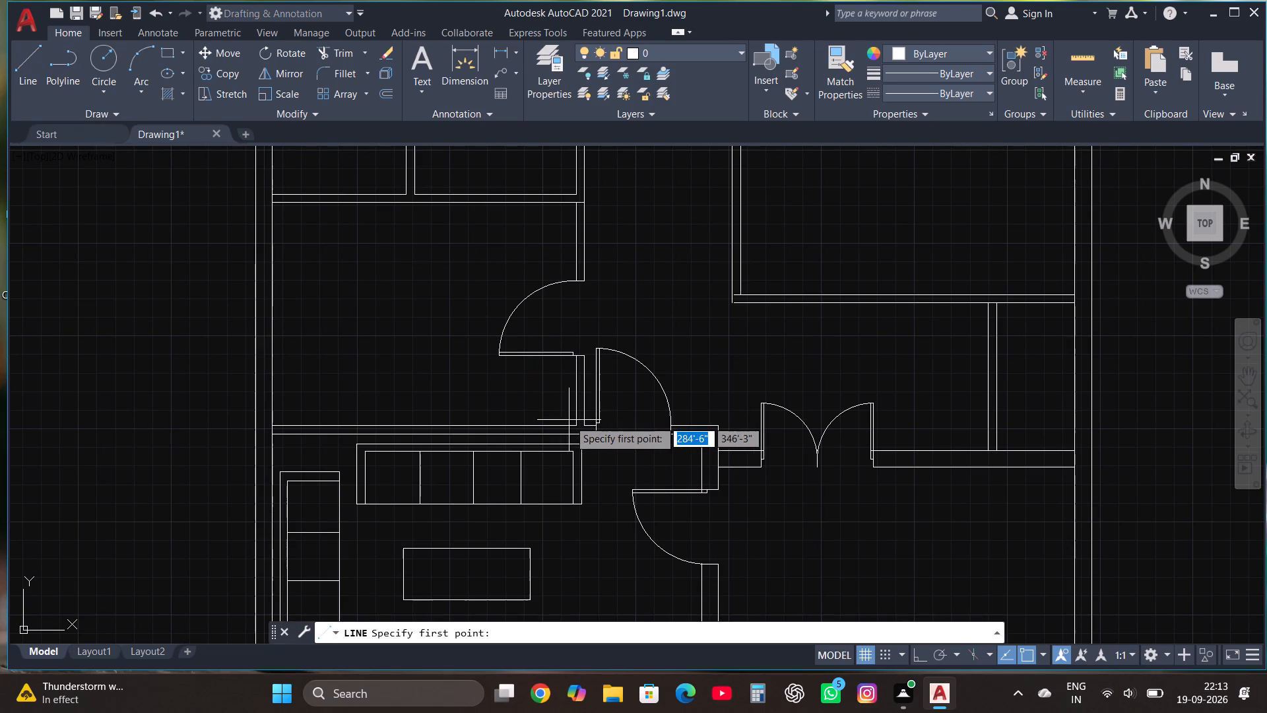
{"action": "left_click", "coordinate": [575, 427]}
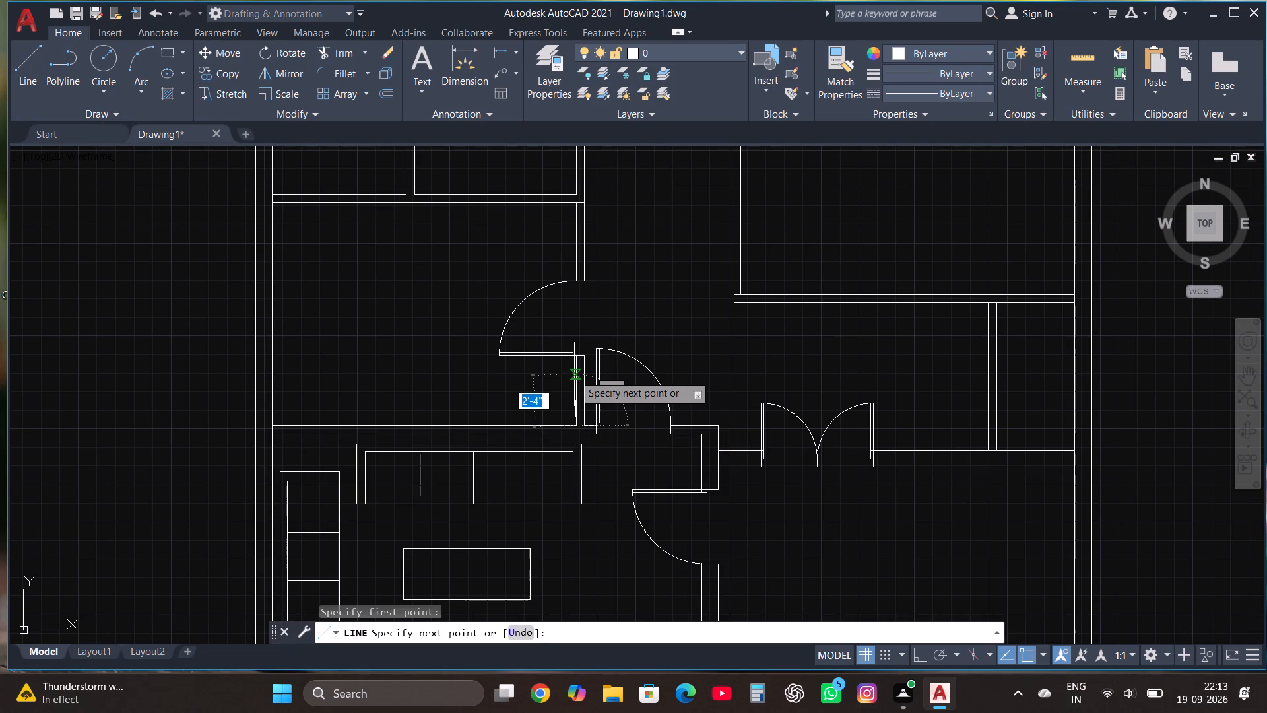
{"action": "key", "text": "F8"}
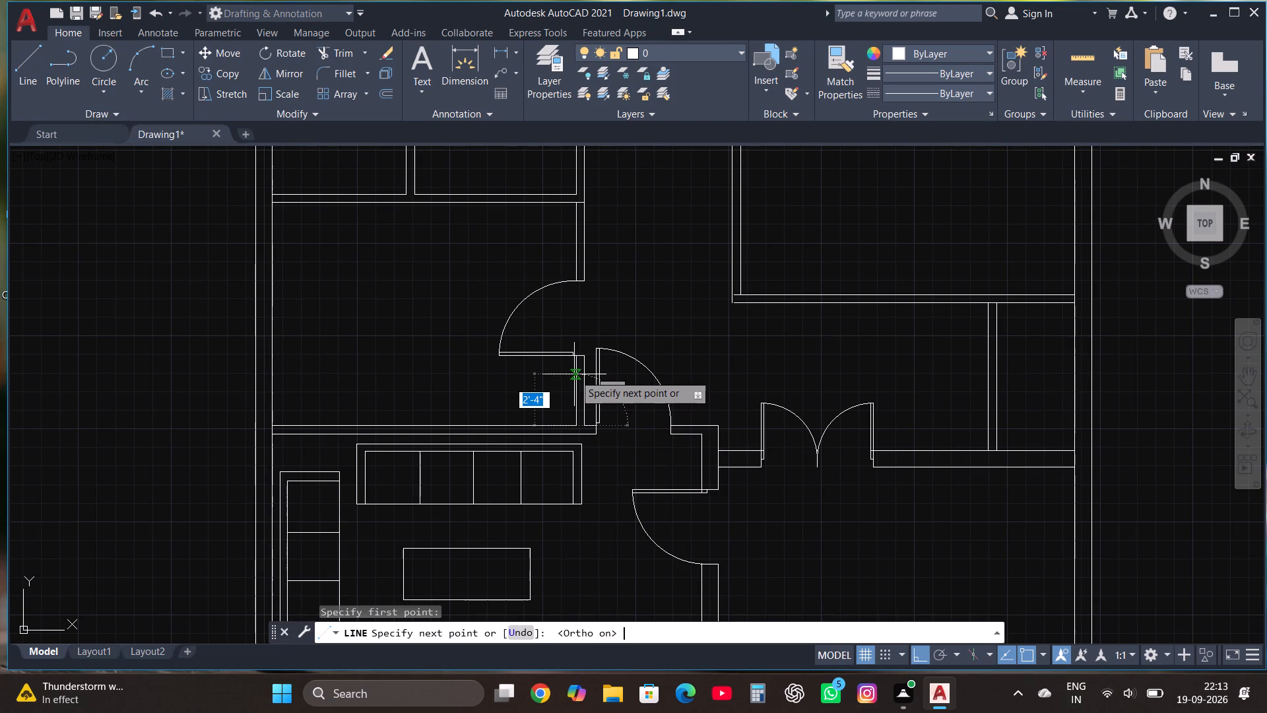
{"action": "type", "text": "2'"}
{"action": "key", "text": "Return"}
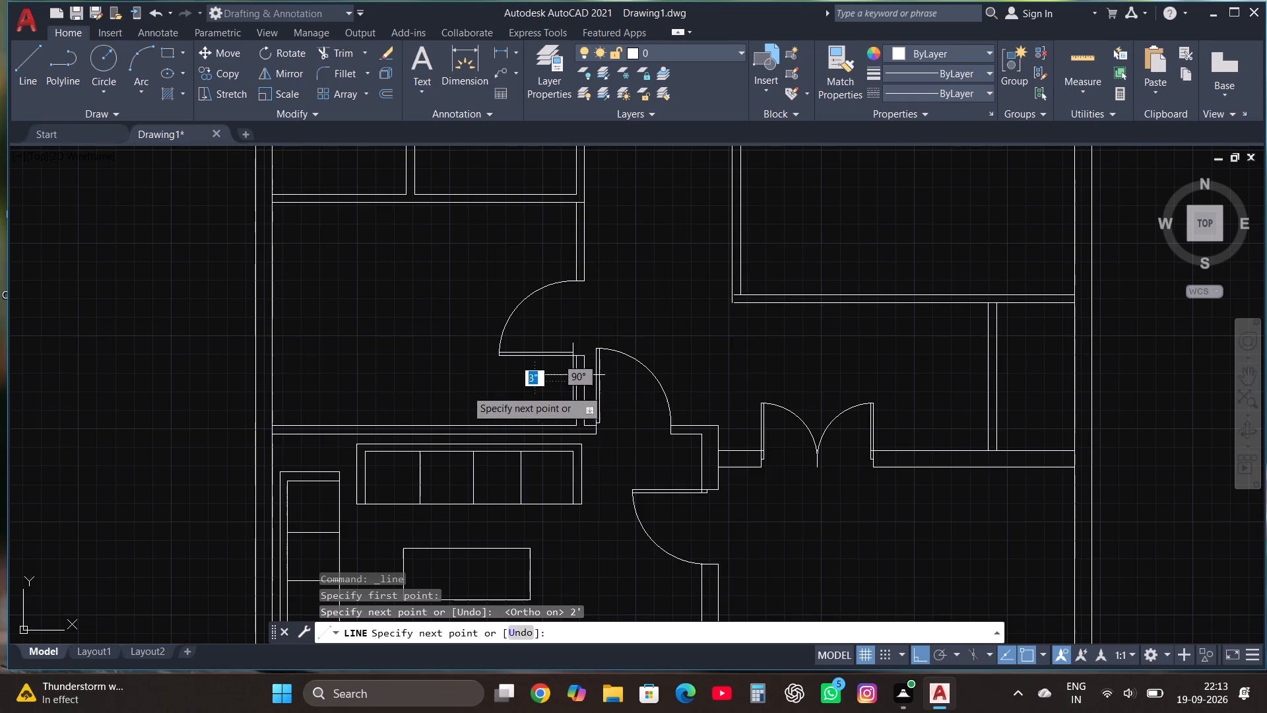
{"action": "left_click", "coordinate": [347, 387]}
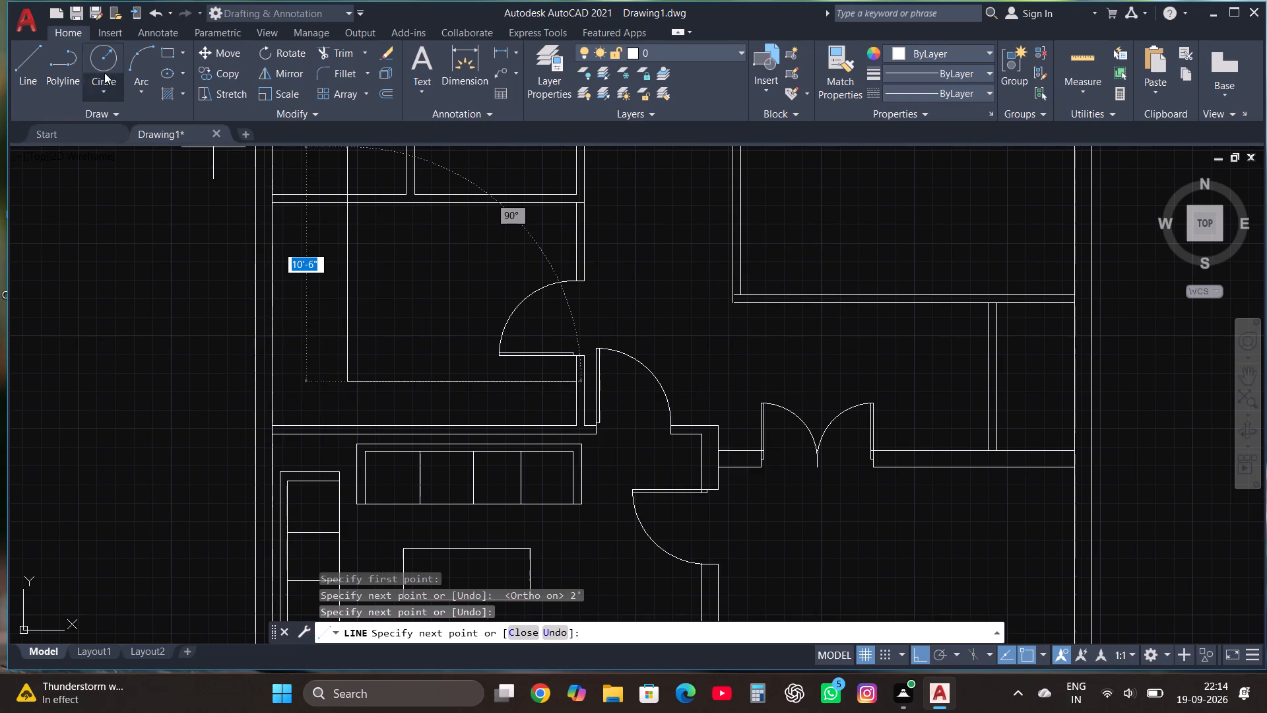
Draw a line 2' right from the same room's upper-left inner corner, then down just past the level of the horizontal counter edge.
{"action": "left_click", "coordinate": [18, 60]}
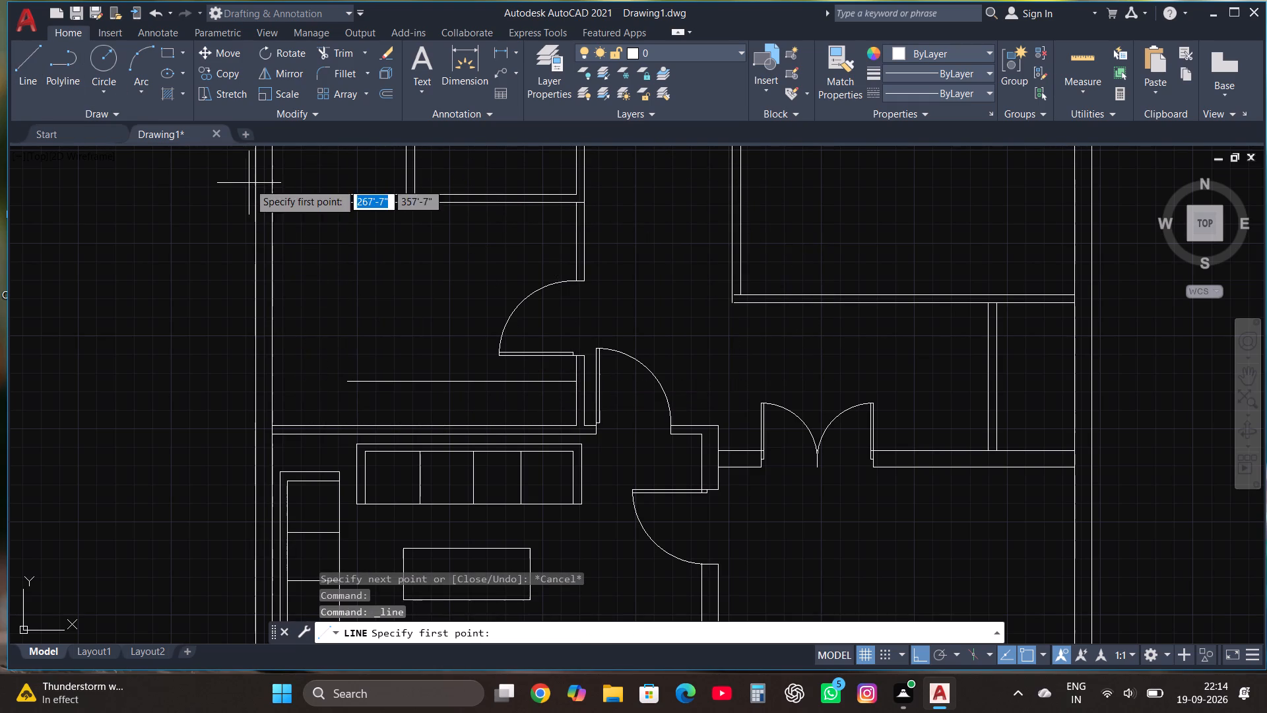
{"action": "left_click", "coordinate": [272, 203]}
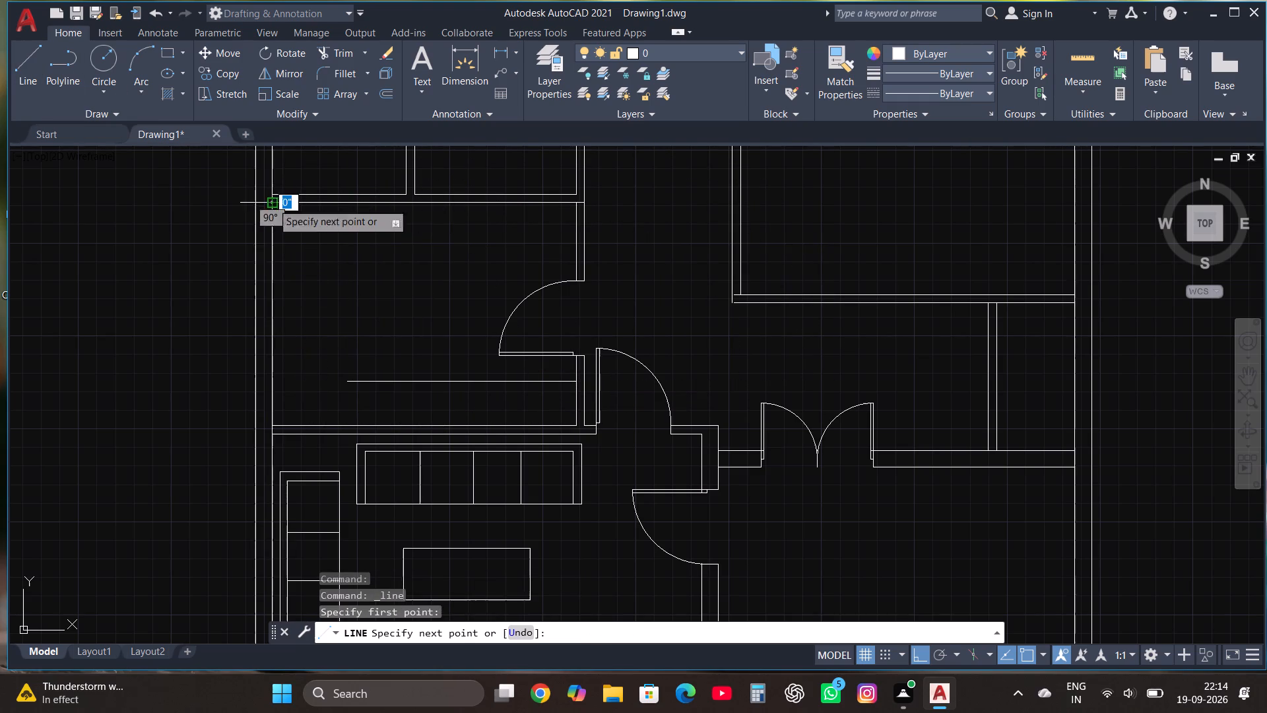
{"action": "type", "text": "2'"}
{"action": "key", "text": "Return"}
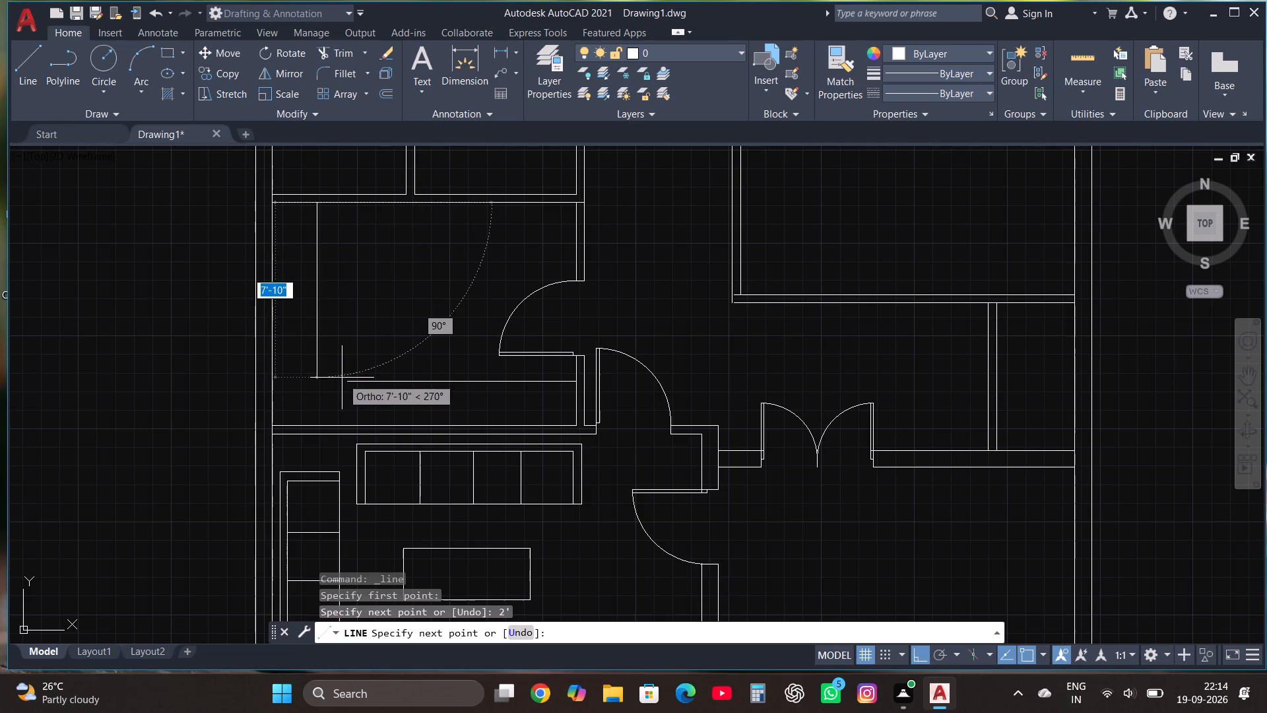
{"action": "left_click", "coordinate": [321, 388]}
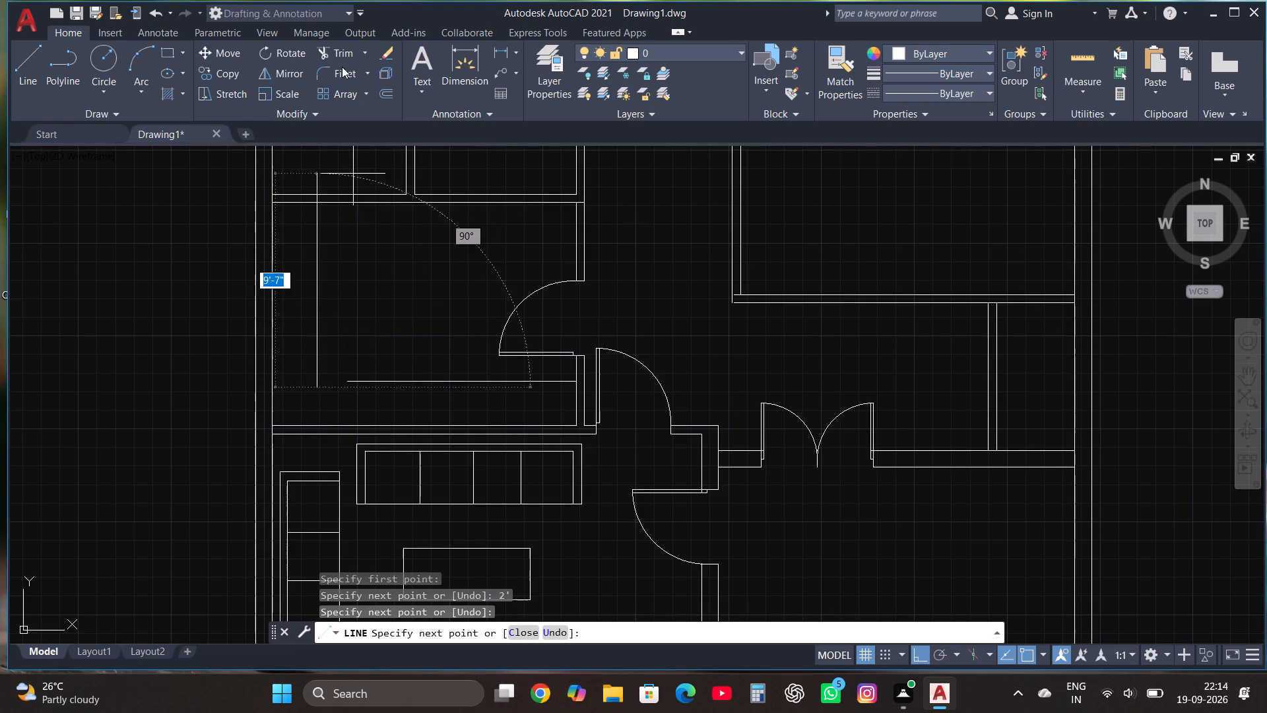
Fillet the vertical and horizontal counter edges into a sharp corner to form an L-shaped counter.
{"action": "left_click", "coordinate": [339, 71]}
{"action": "left_click", "coordinate": [315, 323]}
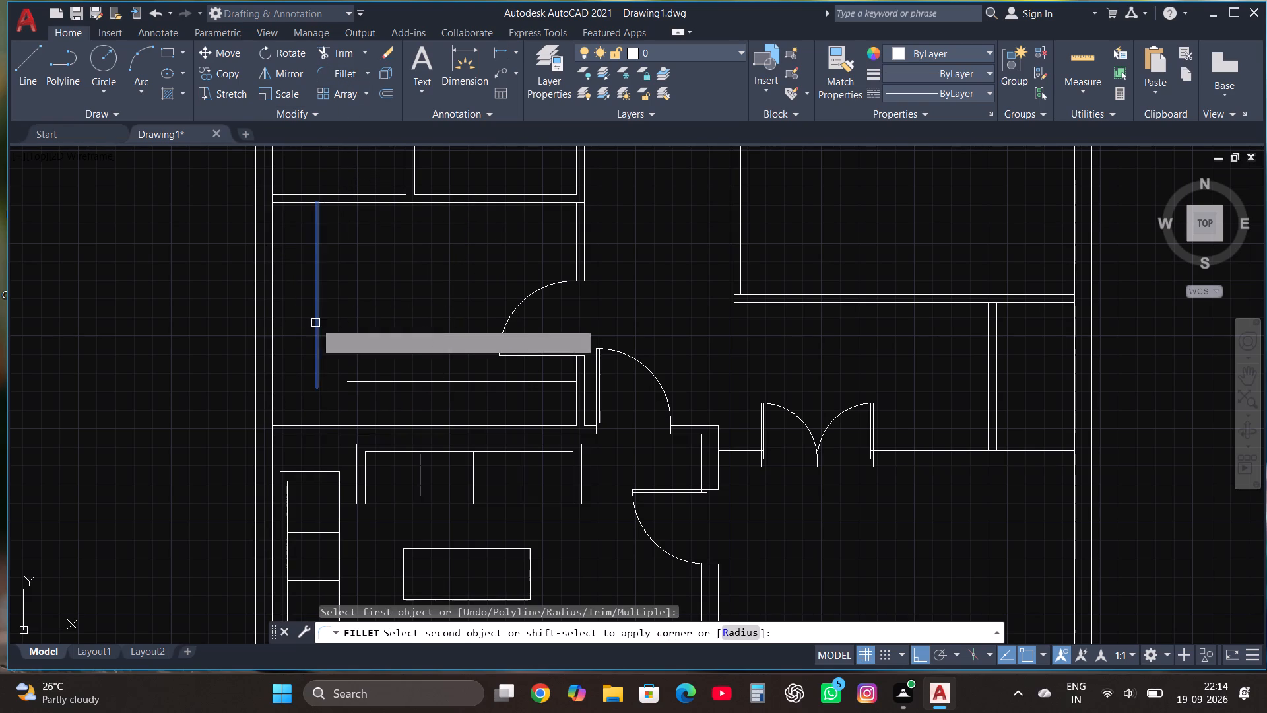
{"action": "left_click", "coordinate": [354, 380]}
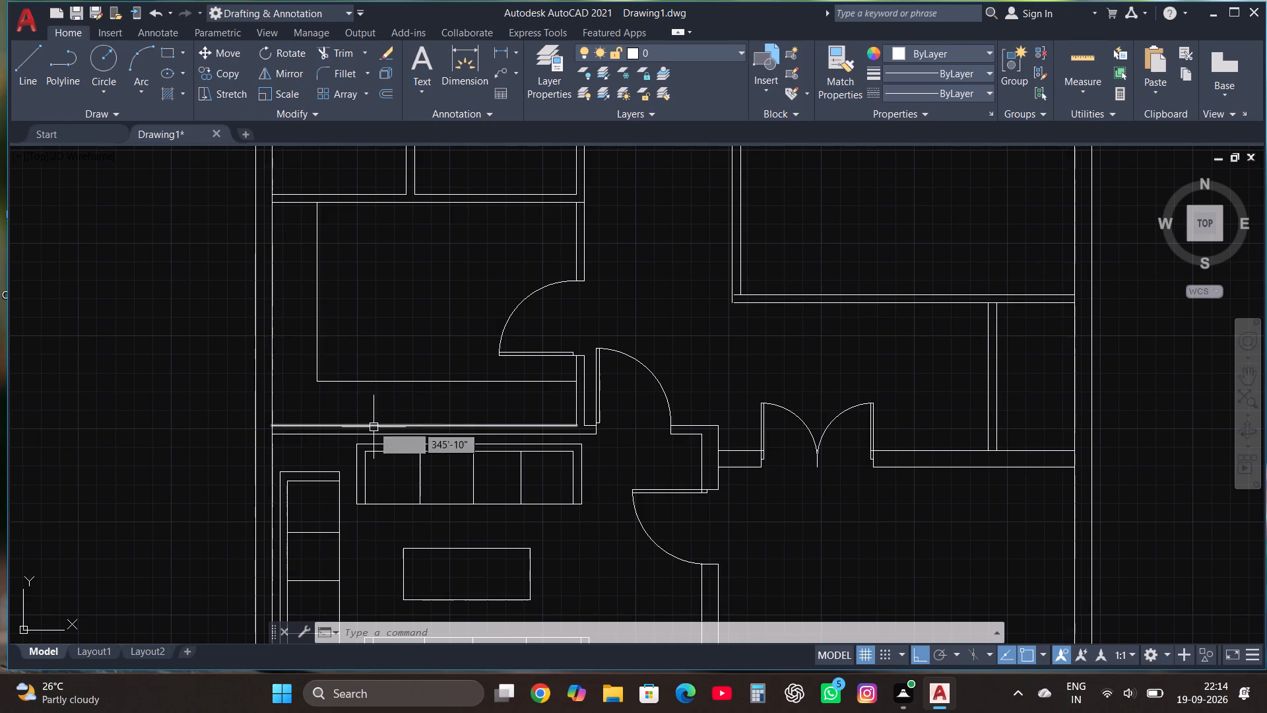
Draw a vertical rectangle as a stove on the counter along the left wall, nearly as wide as the counter.
{"action": "scroll", "coordinate": [354, 396], "scroll_direction": "down", "scroll_amount": 1}
{"action": "scroll", "coordinate": [290, 329], "scroll_direction": "up", "scroll_amount": 2}
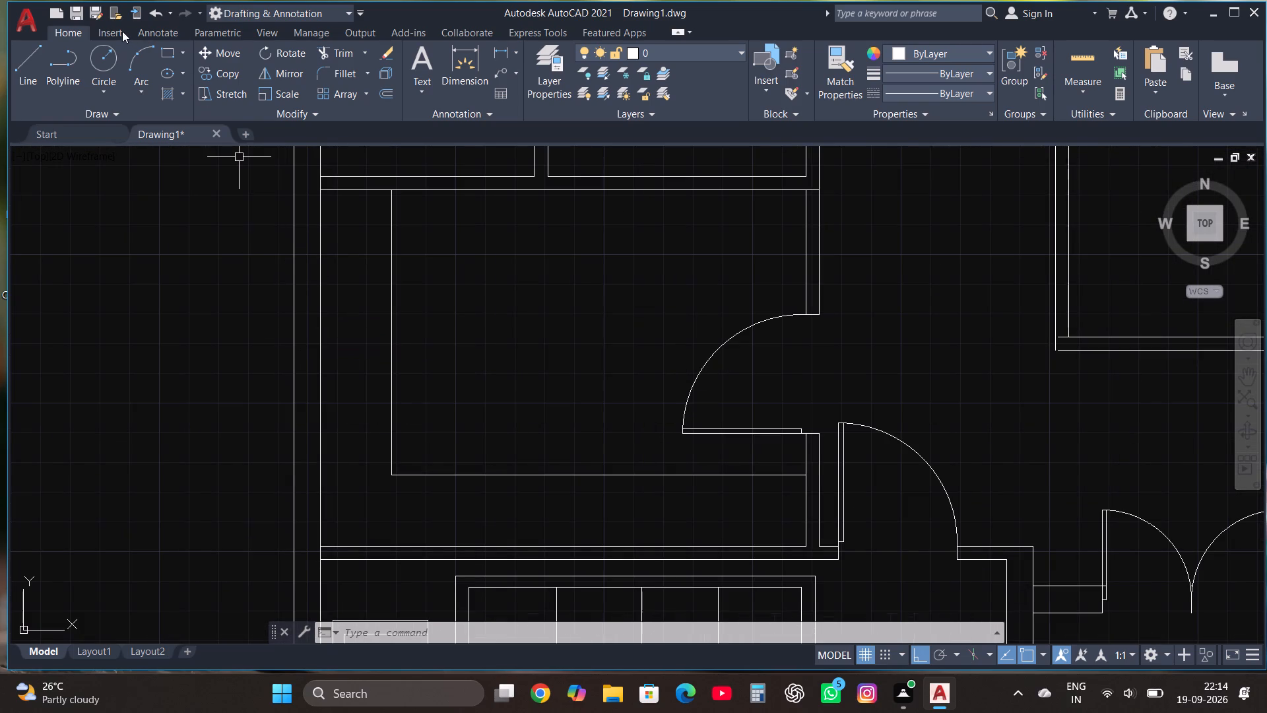
{"action": "left_click", "coordinate": [159, 57]}
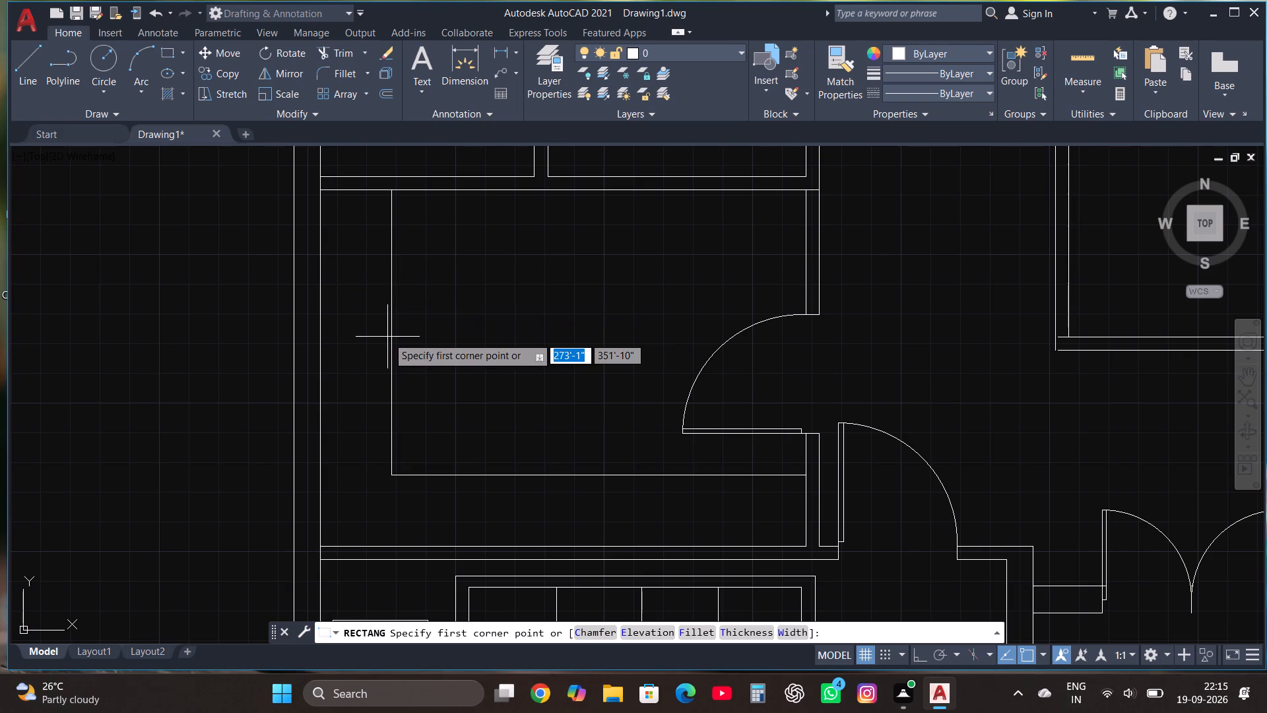
{"action": "scroll", "coordinate": [387, 337], "scroll_direction": "up", "scroll_amount": 1}
{"action": "scroll", "coordinate": [307, 326], "scroll_direction": "down", "scroll_amount": 1}
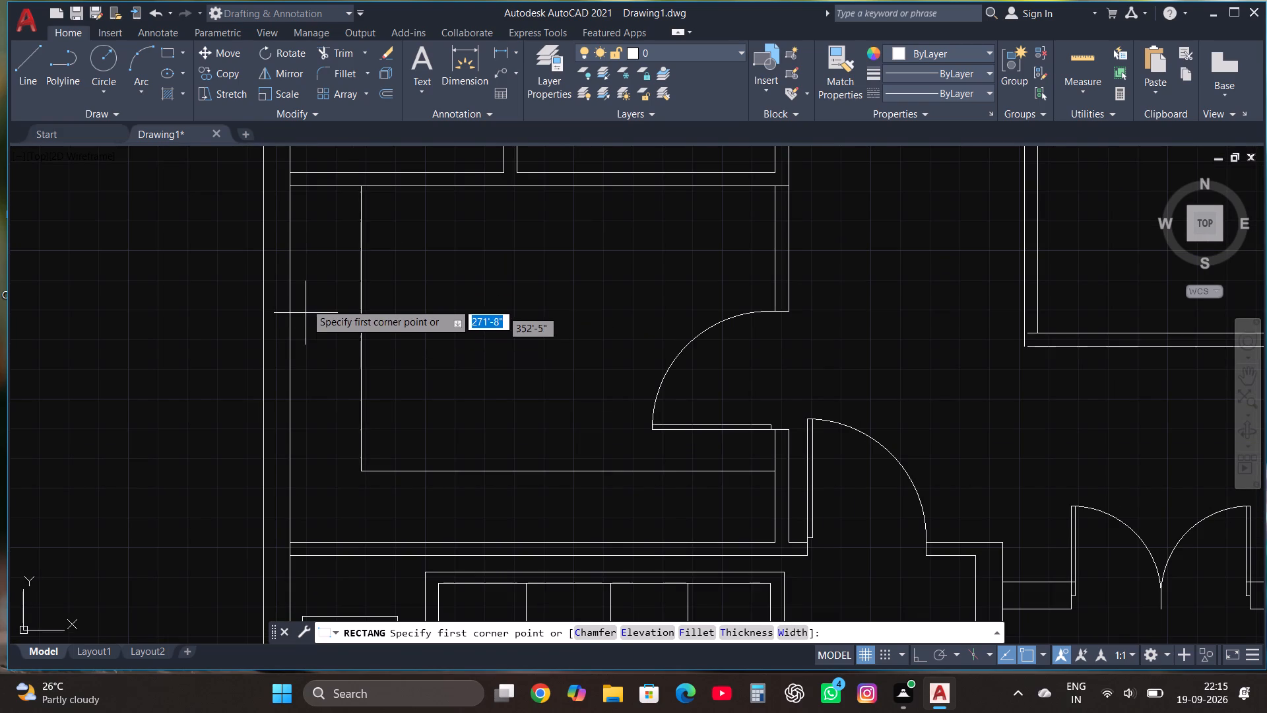
{"action": "left_click", "coordinate": [296, 275]}
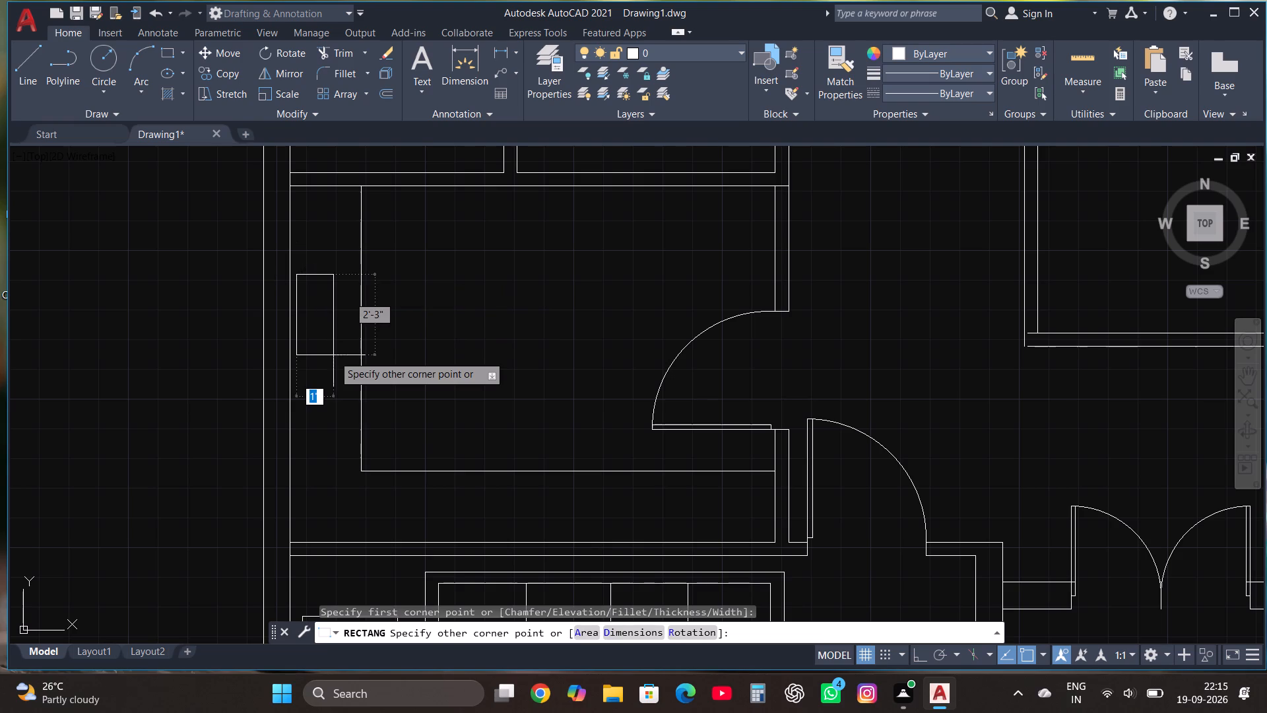
{"action": "left_click", "coordinate": [355, 369]}
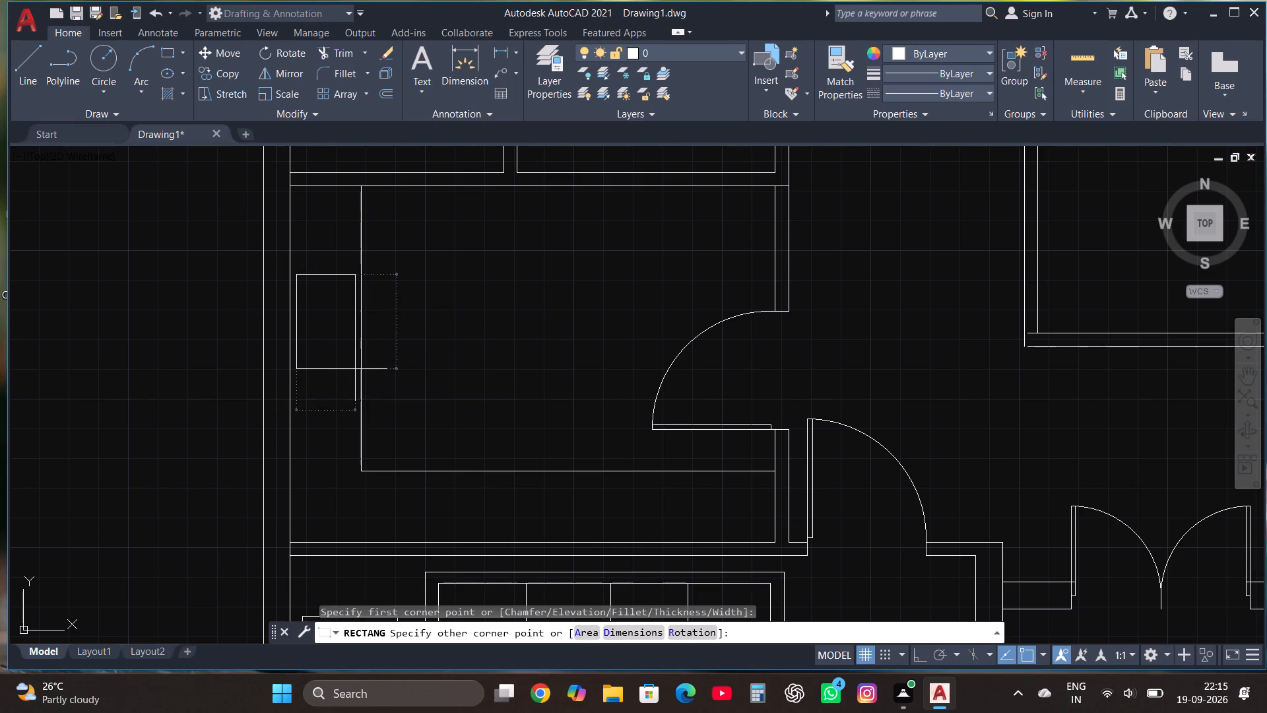
Draw a small burner circle near the upper-left corner inside the stove rectangle.
{"action": "scroll", "coordinate": [357, 279], "scroll_direction": "up", "scroll_amount": 2}
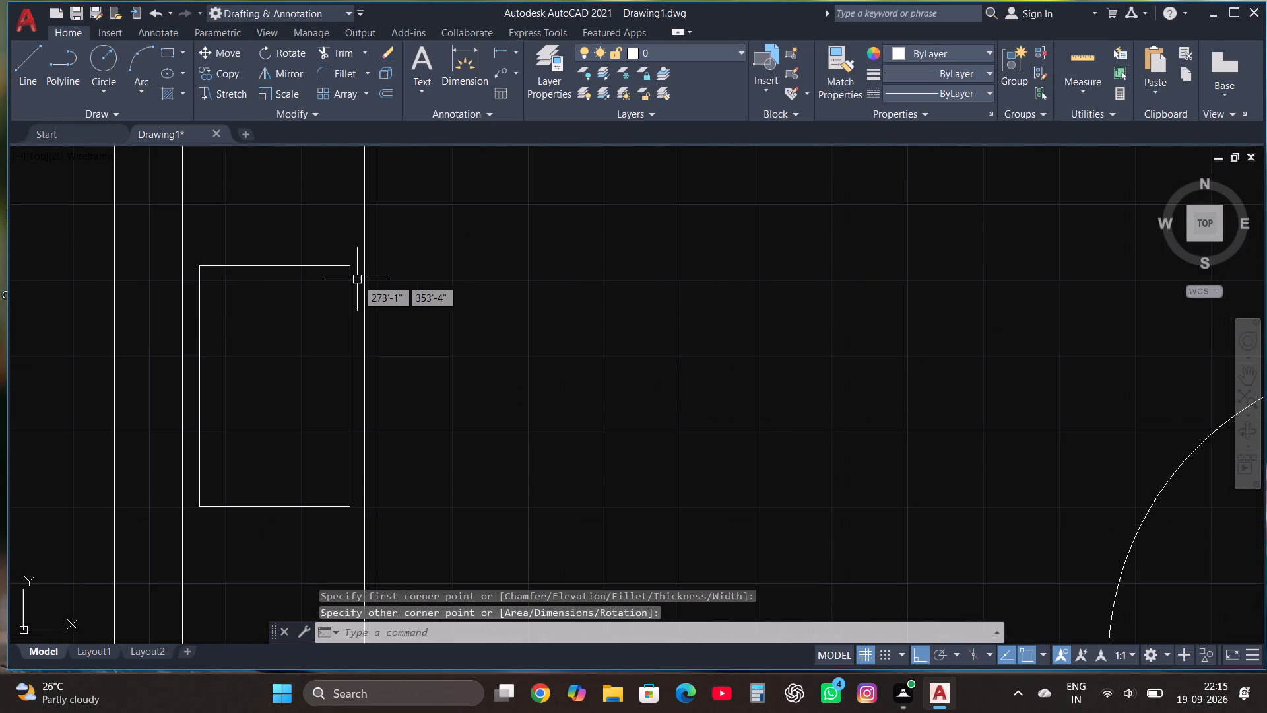
{"action": "left_click", "coordinate": [100, 64]}
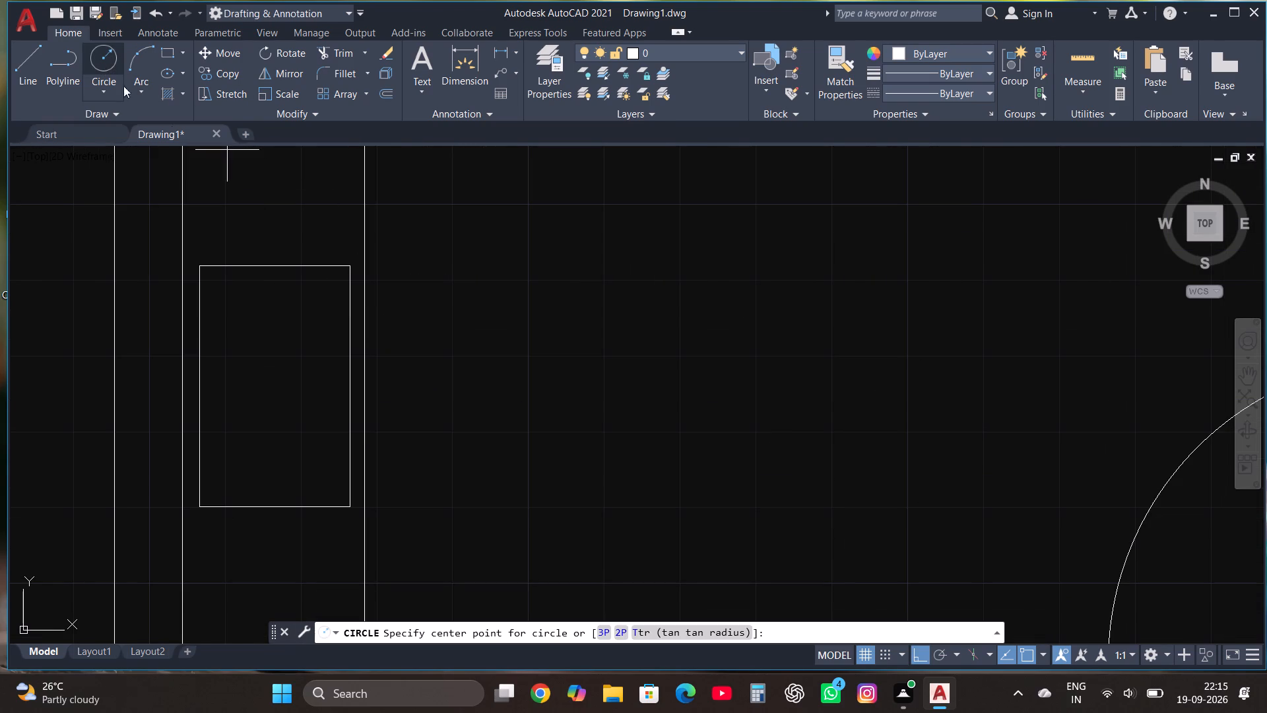
{"action": "left_click", "coordinate": [228, 301]}
{"action": "left_click", "coordinate": [239, 322]}
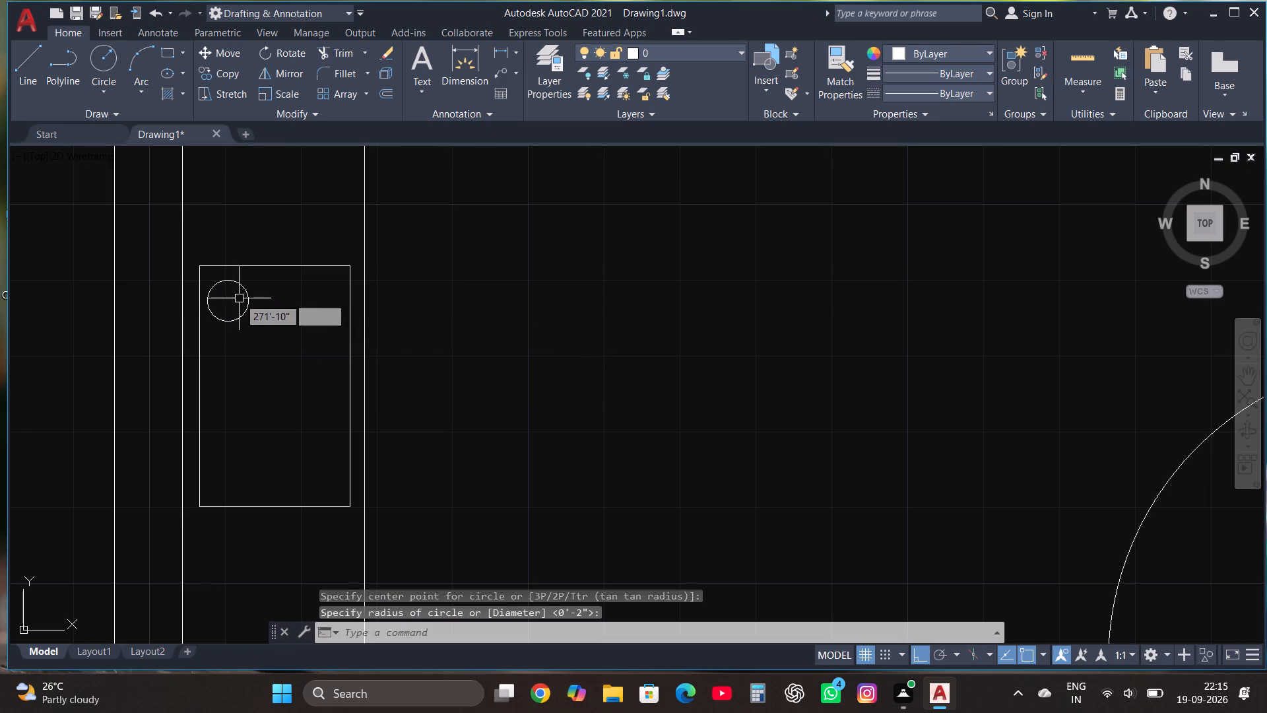
Shift the burner circle about 1" to the right, away from the stove's left edge.
{"action": "scroll", "coordinate": [239, 294], "scroll_direction": "up", "scroll_amount": 2}
{"action": "left_click", "coordinate": [245, 275]}
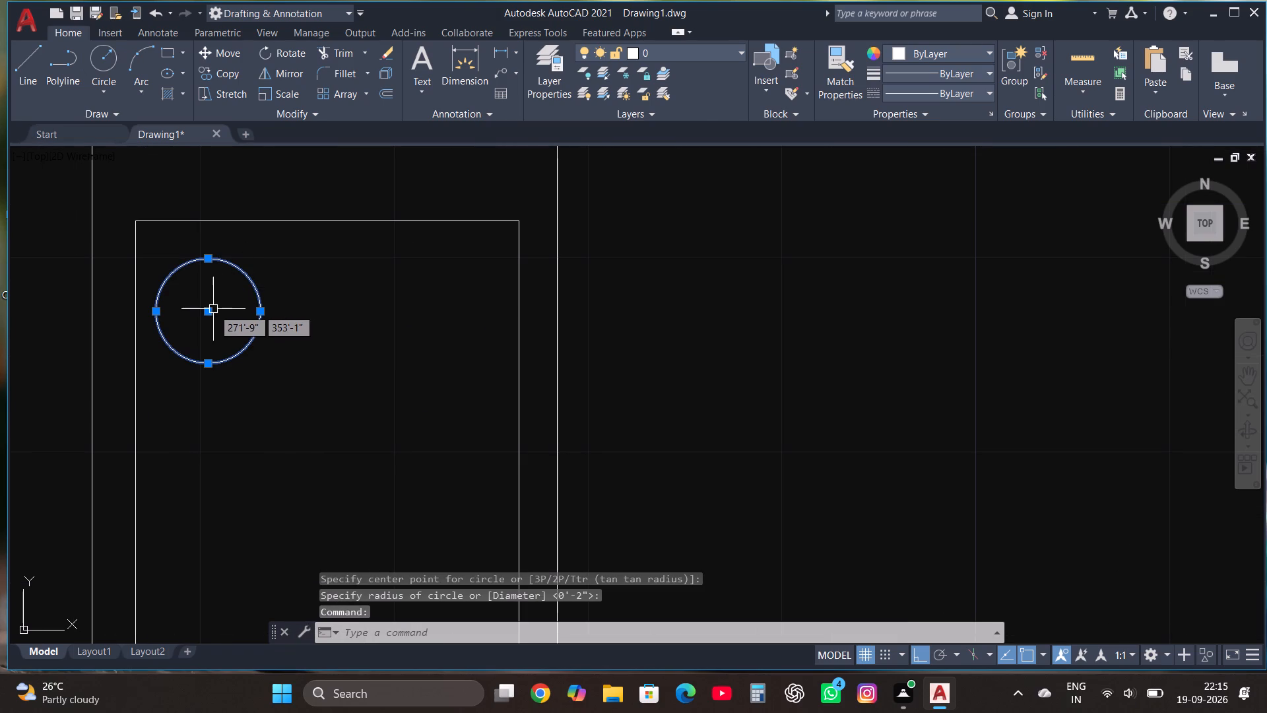
{"action": "left_click", "coordinate": [207, 309]}
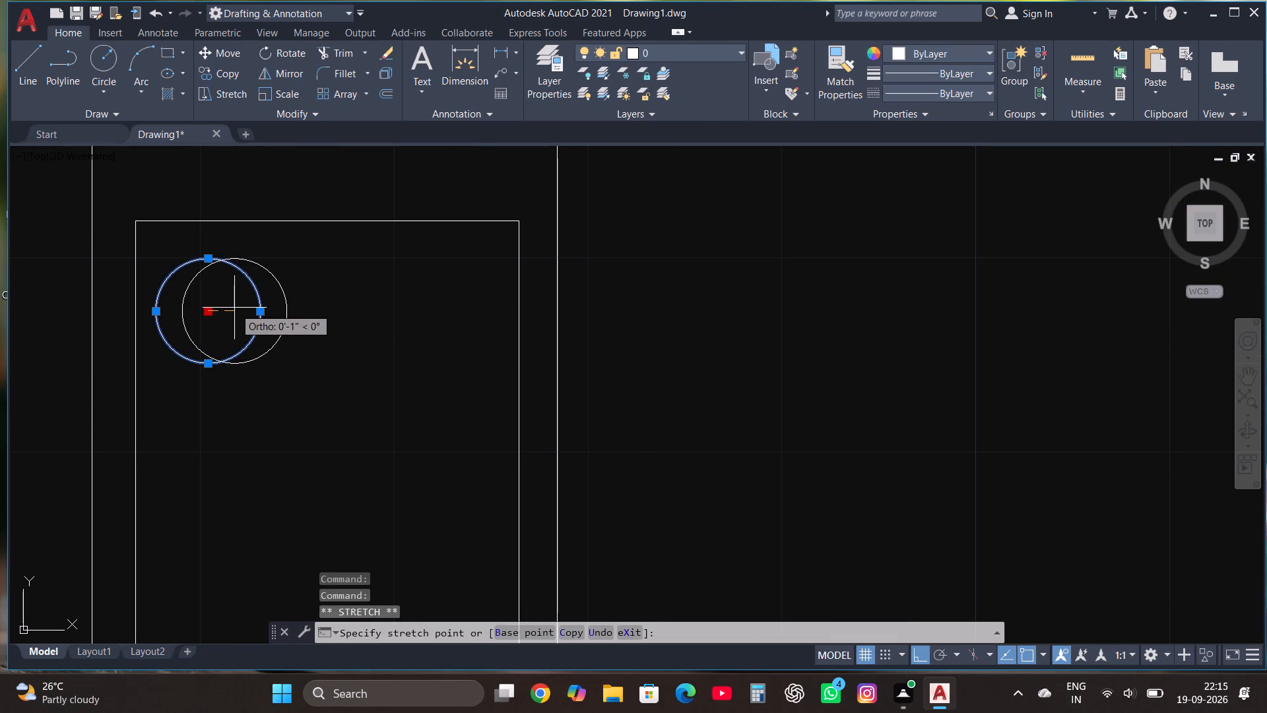
{"action": "left_click", "coordinate": [234, 308]}
Draw short vertical tick lines outward from the top and bottom of the burner circle.
{"action": "left_click", "coordinate": [26, 70]}
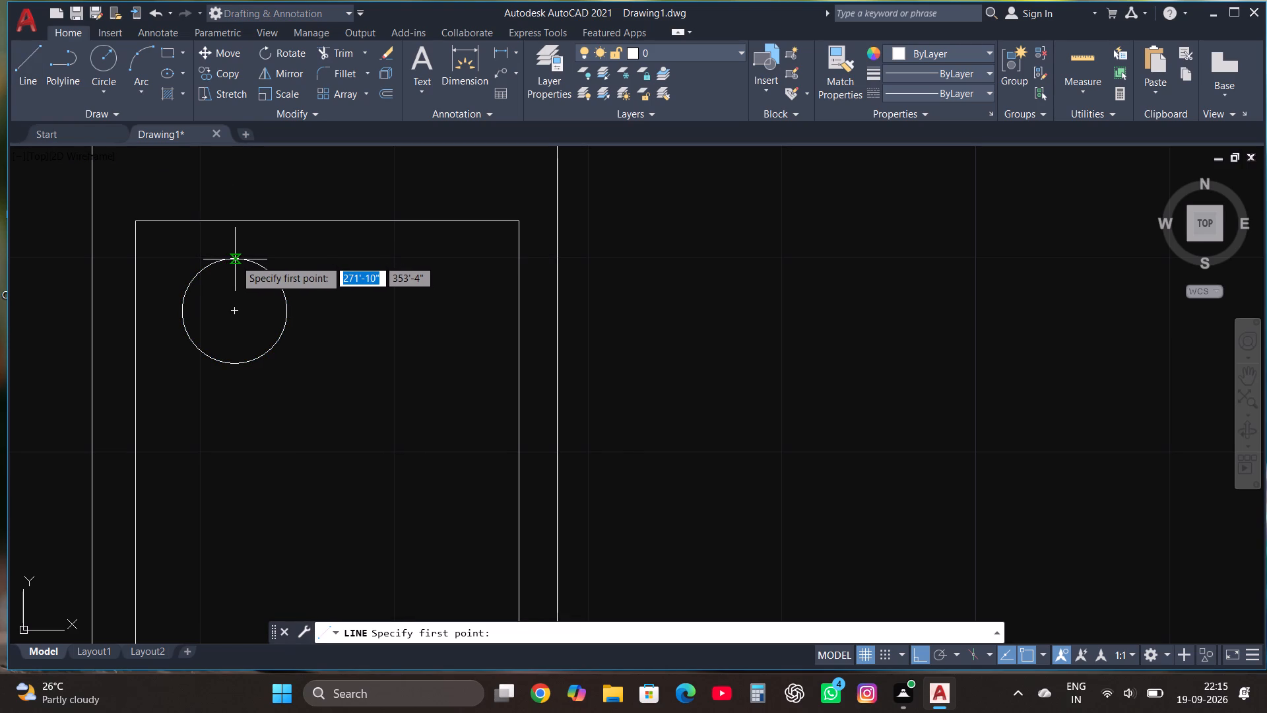
{"action": "left_click", "coordinate": [235, 259]}
{"action": "left_click", "coordinate": [240, 246]}
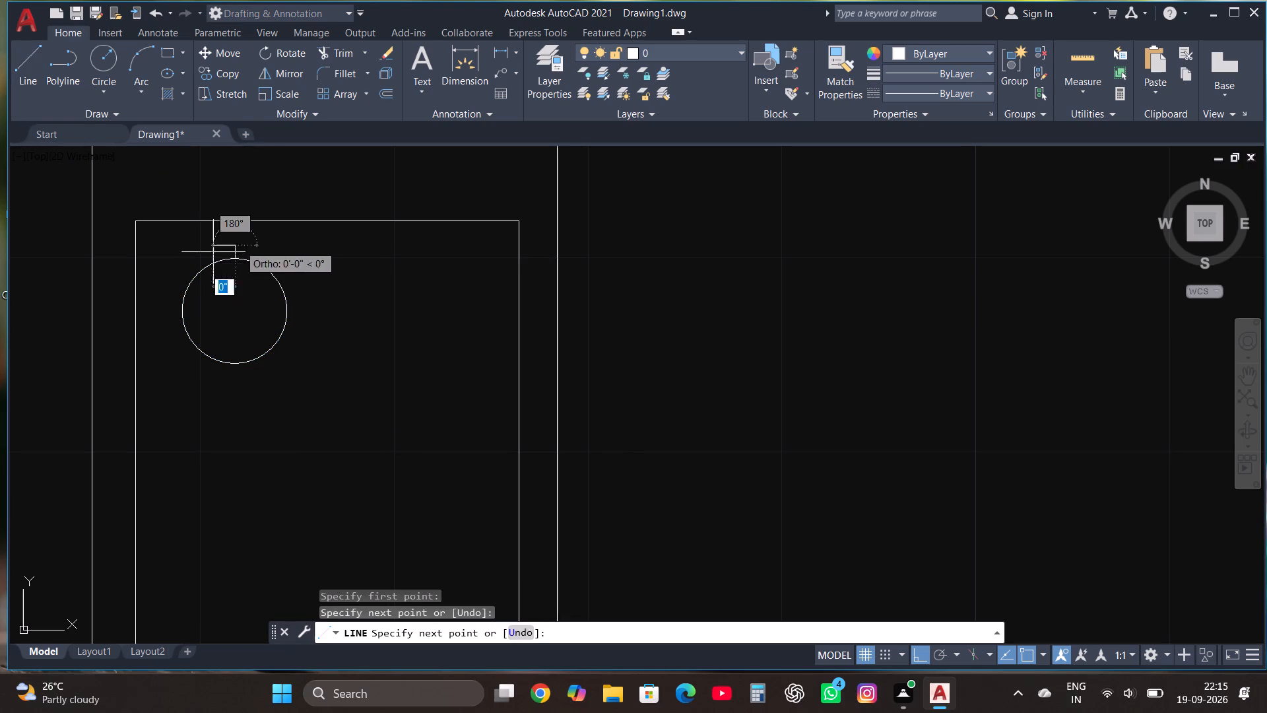
{"action": "double_click", "coordinate": [15, 66]}
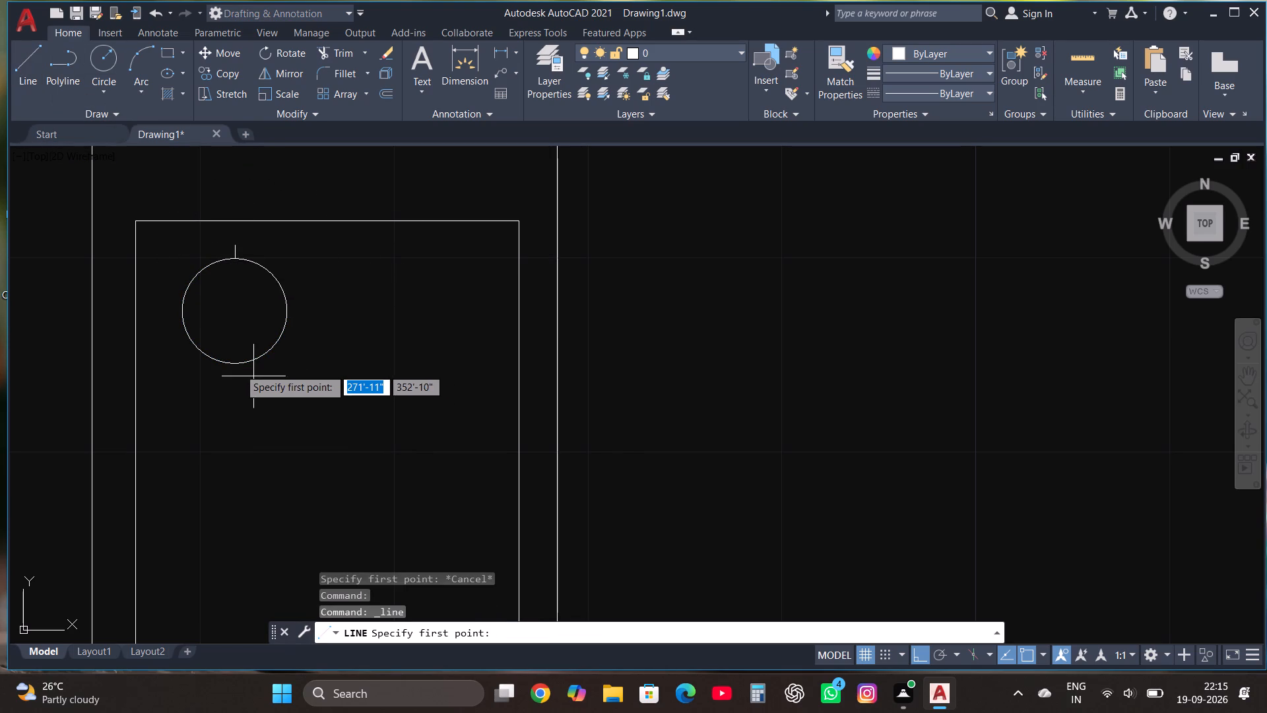
{"action": "left_click", "coordinate": [234, 366]}
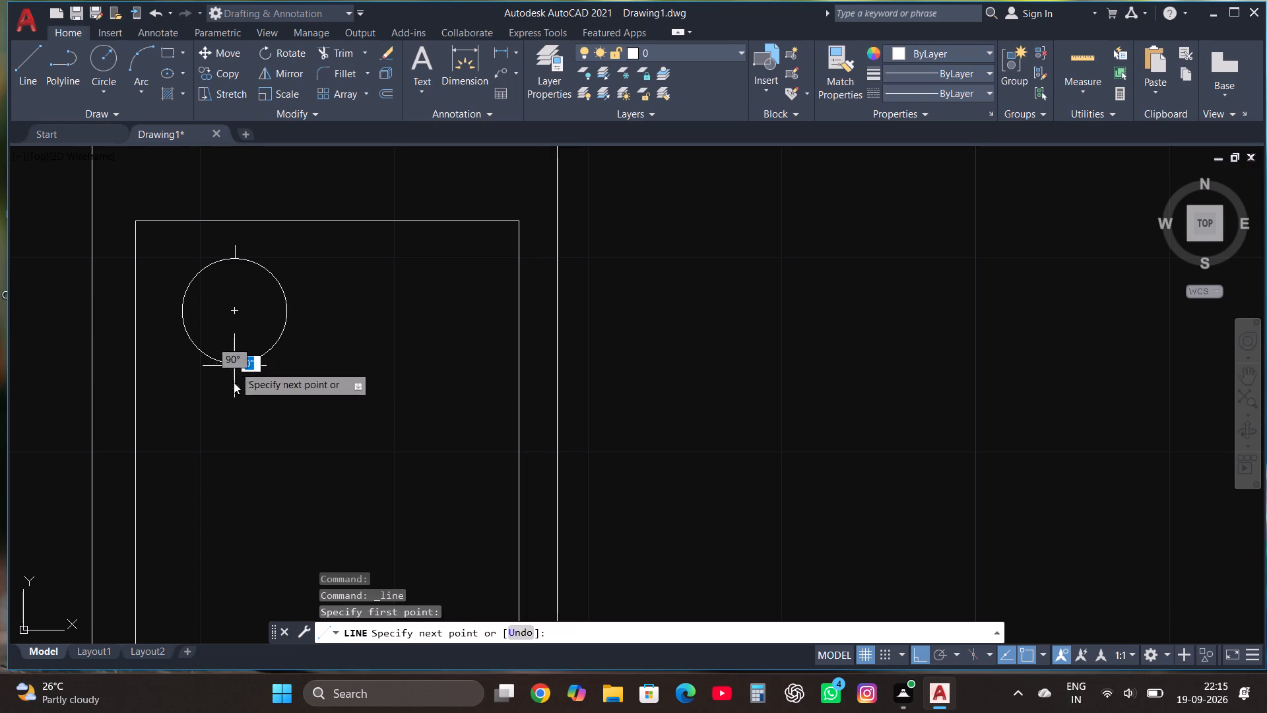
{"action": "left_click", "coordinate": [234, 382]}
Draw short horizontal tick lines, about 1" long, outward from the right and left sides of the burner circle.
{"action": "left_click", "coordinate": [36, 67]}
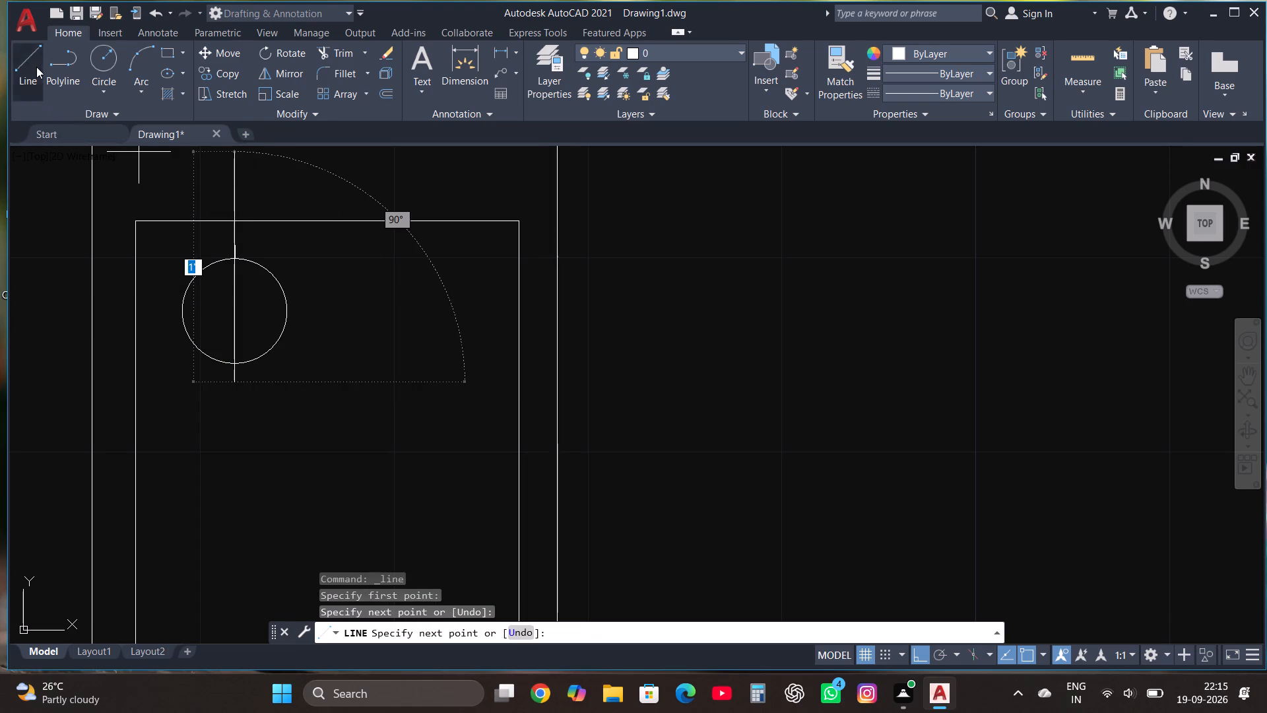
{"action": "left_click", "coordinate": [287, 314]}
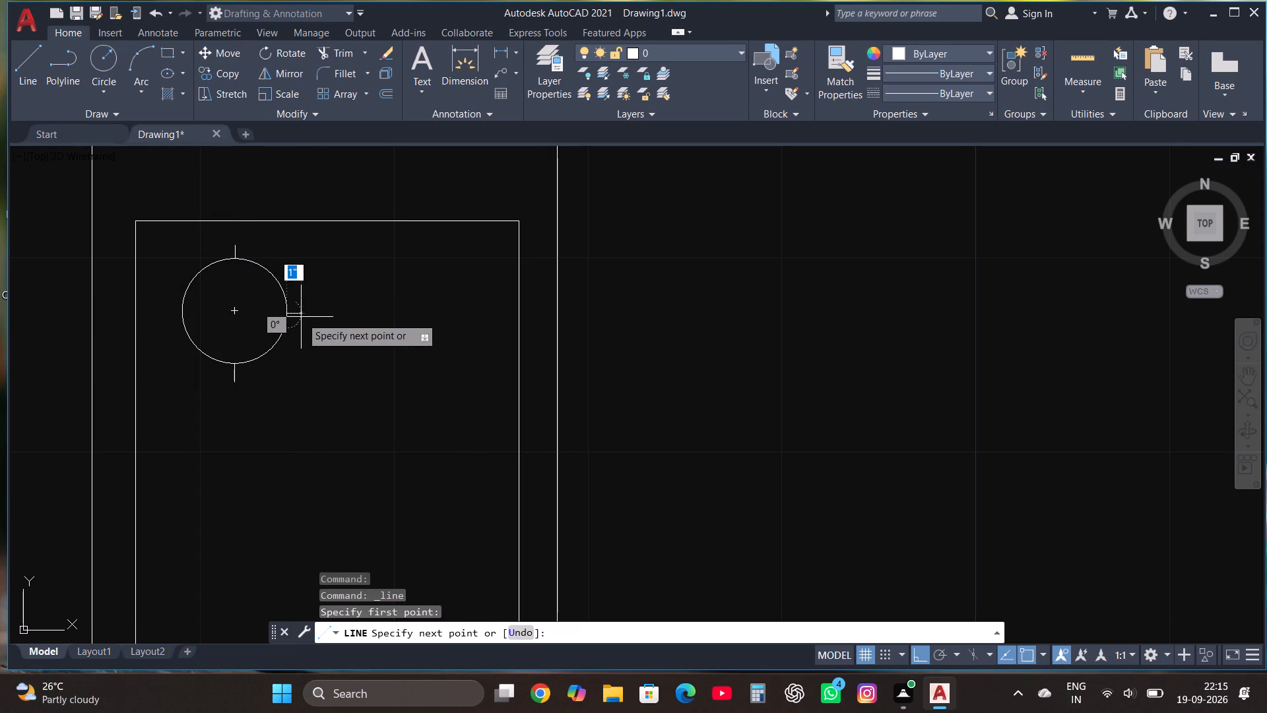
{"action": "left_click", "coordinate": [306, 318]}
{"action": "left_click", "coordinate": [30, 52]}
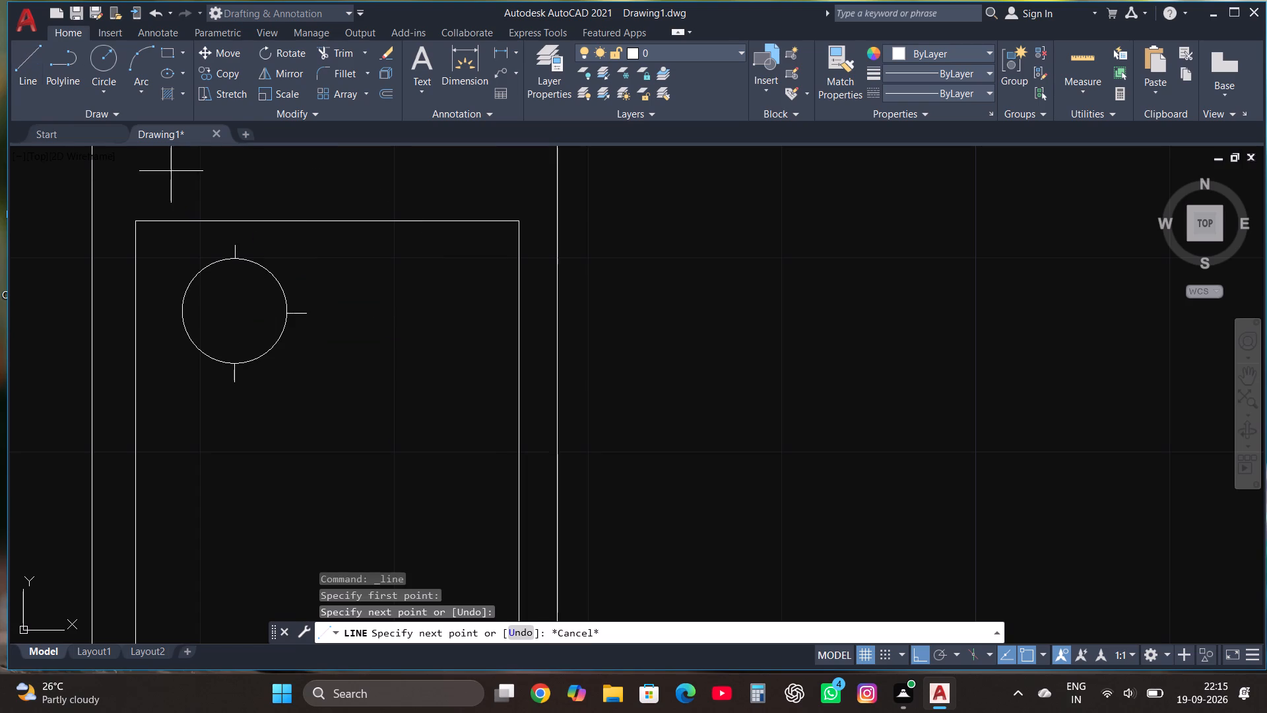
{"action": "left_click", "coordinate": [176, 312]}
{"action": "key", "text": "Escape"}
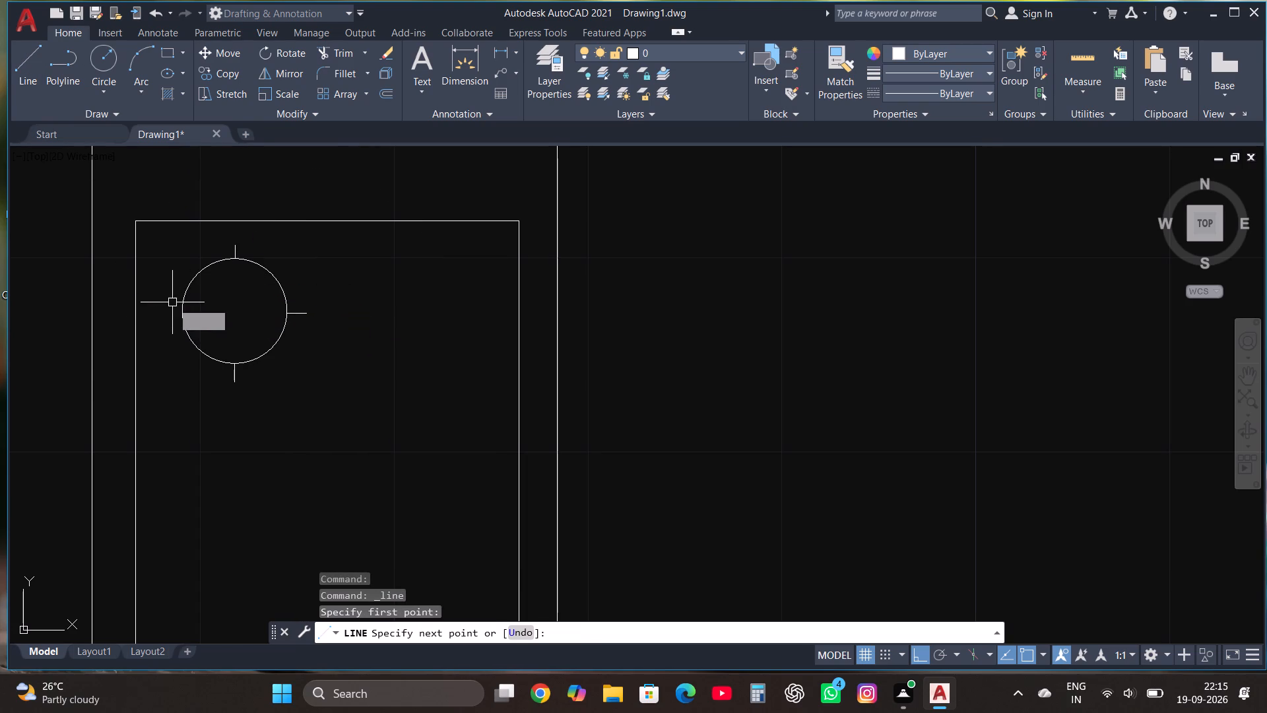
{"action": "left_click", "coordinate": [21, 57]}
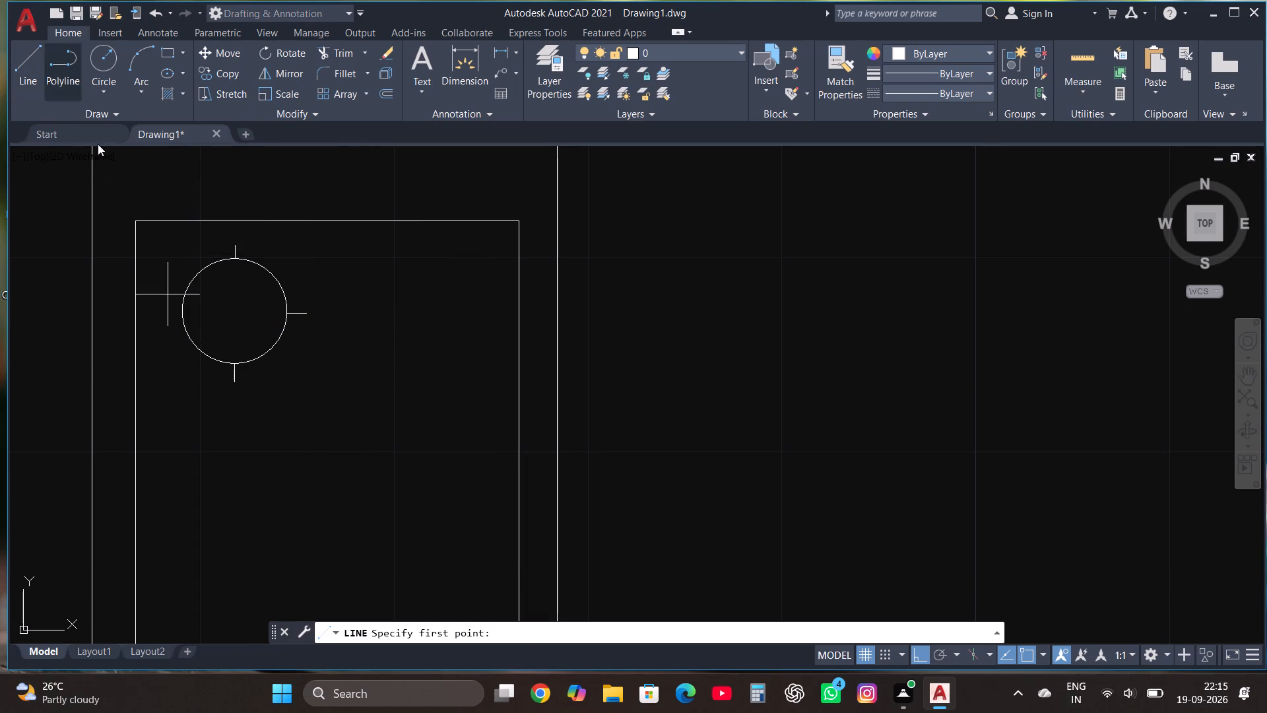
{"action": "left_click", "coordinate": [183, 309]}
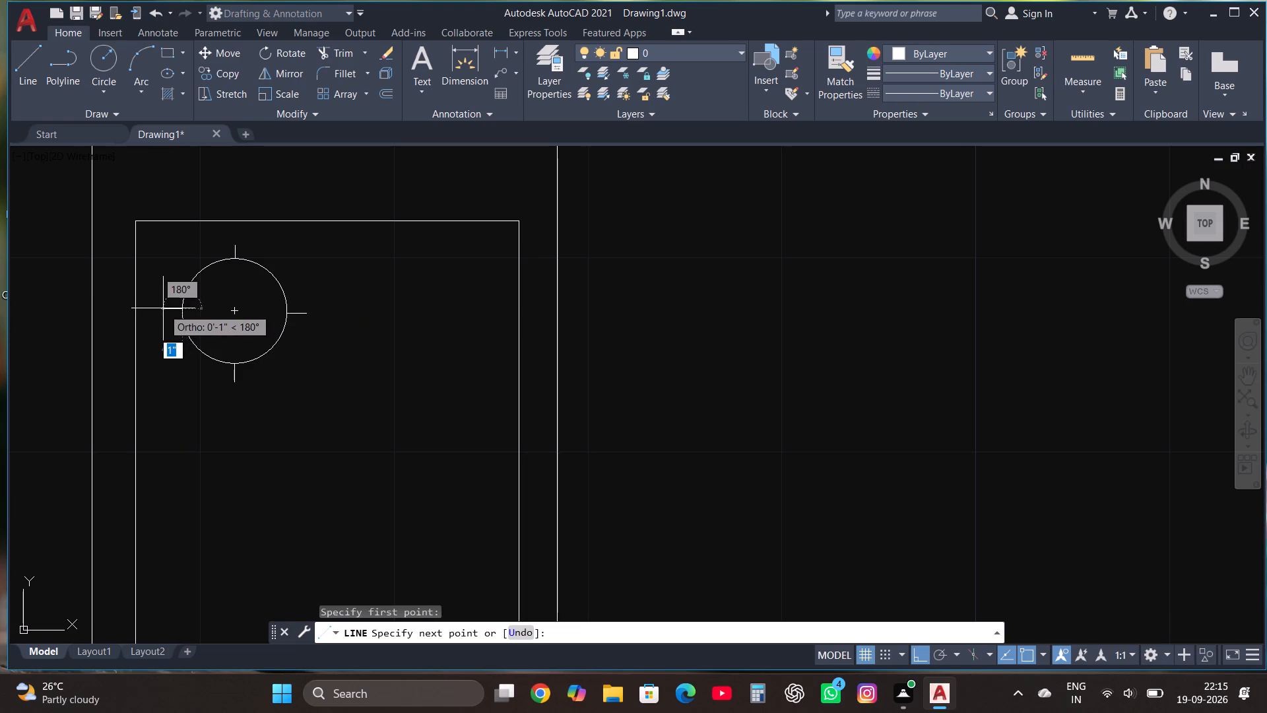
{"action": "left_click", "coordinate": [163, 308]}
{"action": "key", "text": "Escape"}
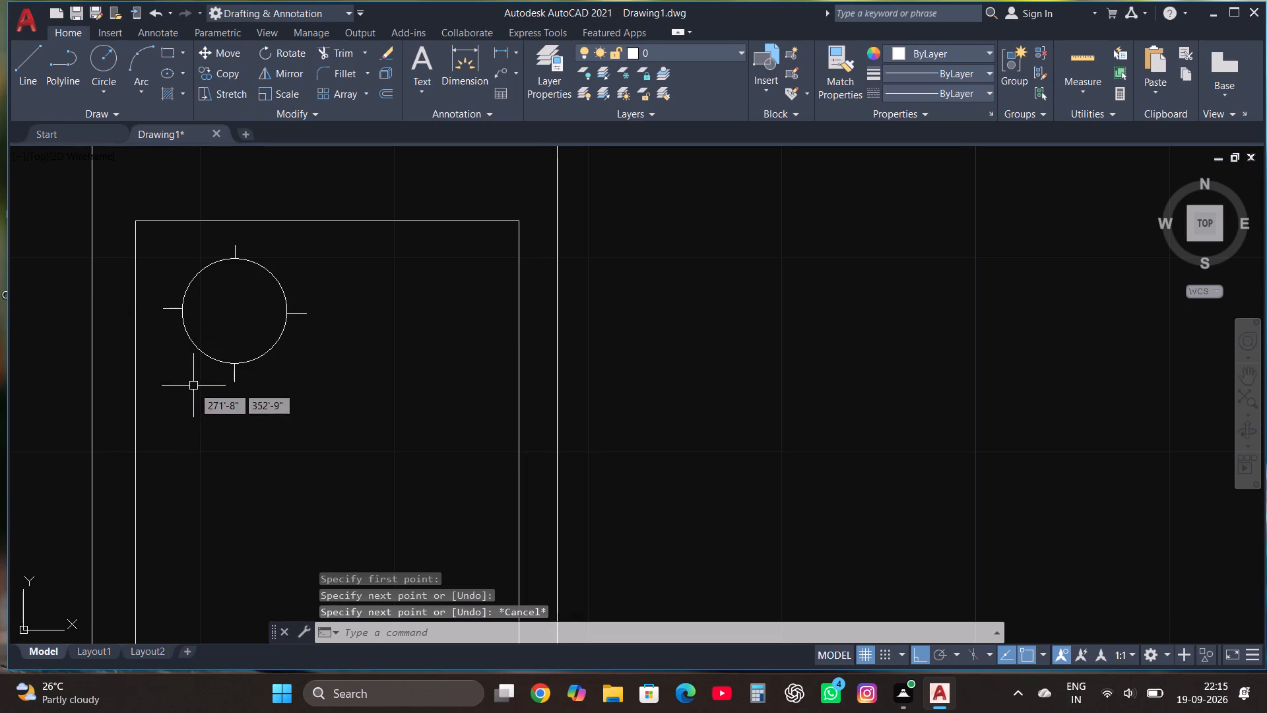
Copy the burner circle with its ticks to the stove's upper-right, lower-left and lower-right areas, making four burners.
{"action": "left_click", "coordinate": [156, 409]}
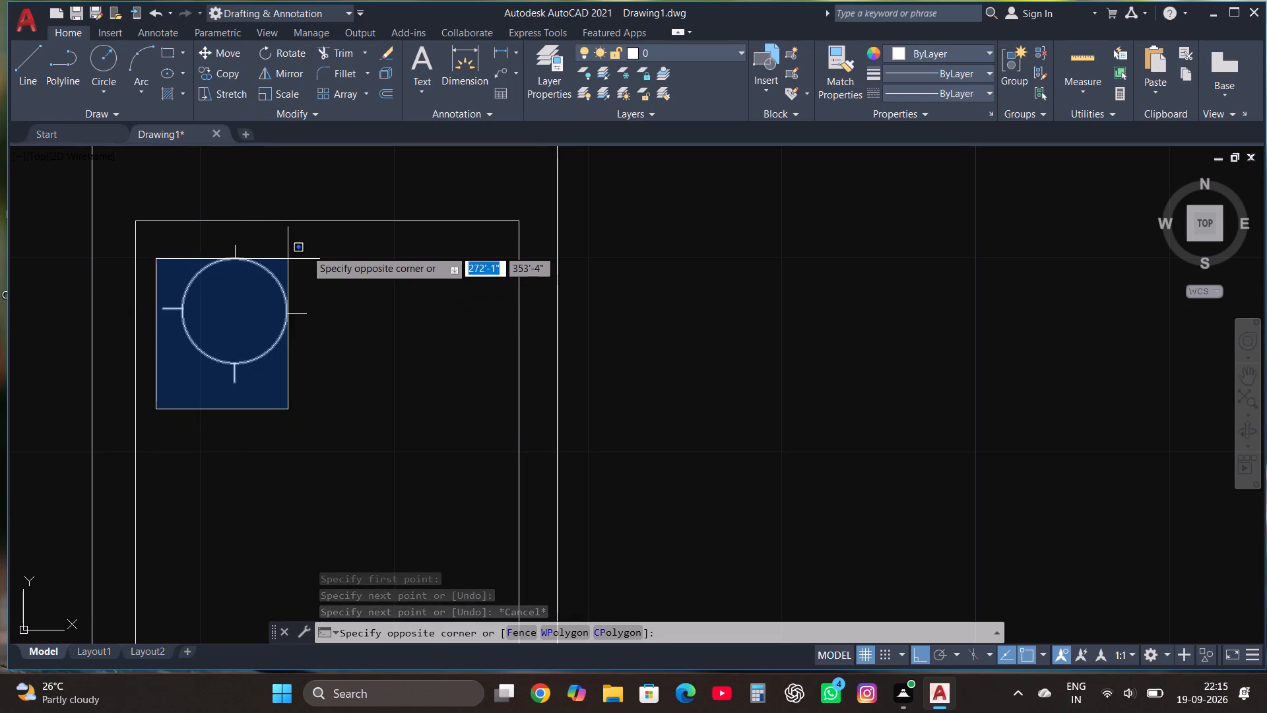
{"action": "left_click", "coordinate": [312, 243]}
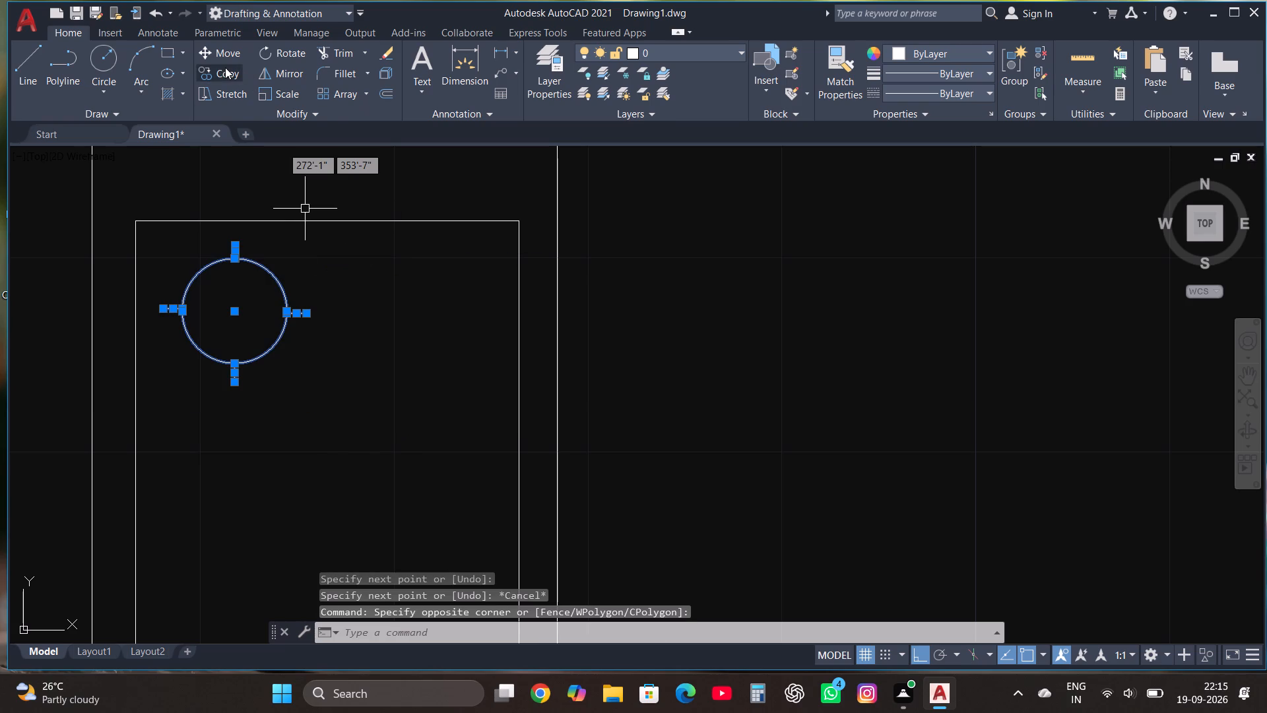
{"action": "left_click", "coordinate": [224, 69]}
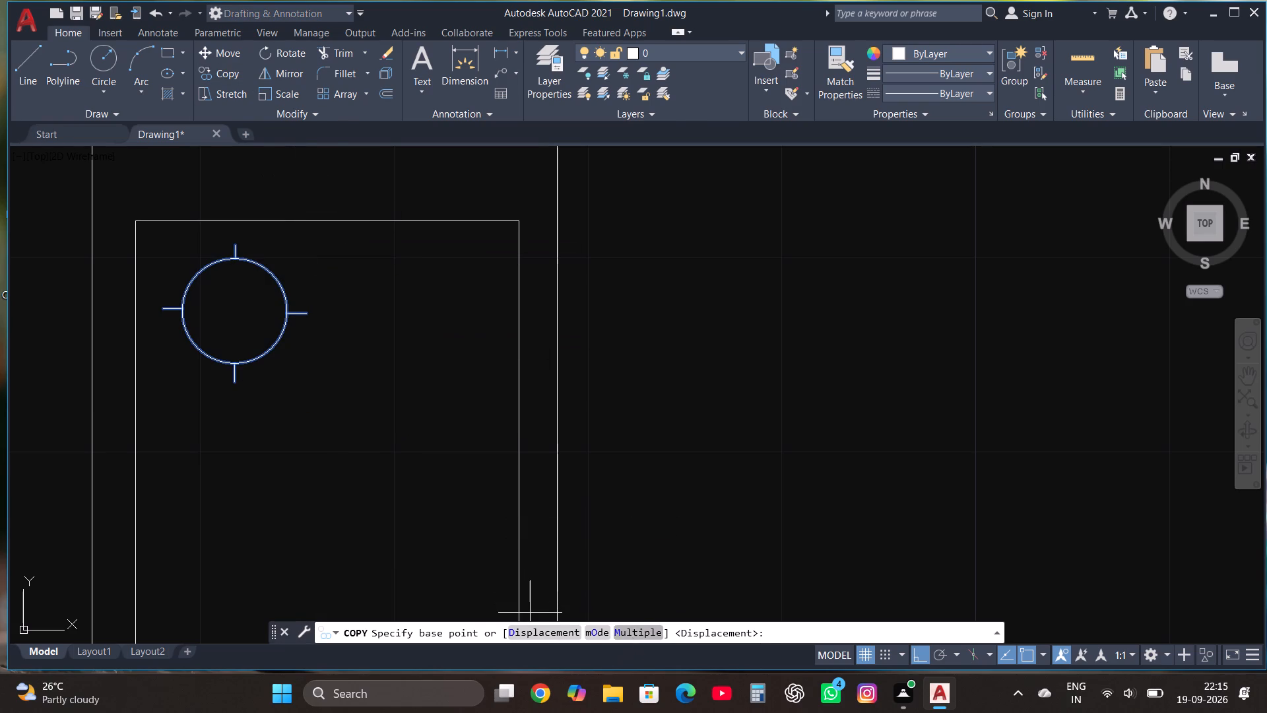
{"action": "left_click", "coordinate": [636, 630]}
{"action": "left_click", "coordinate": [230, 325]}
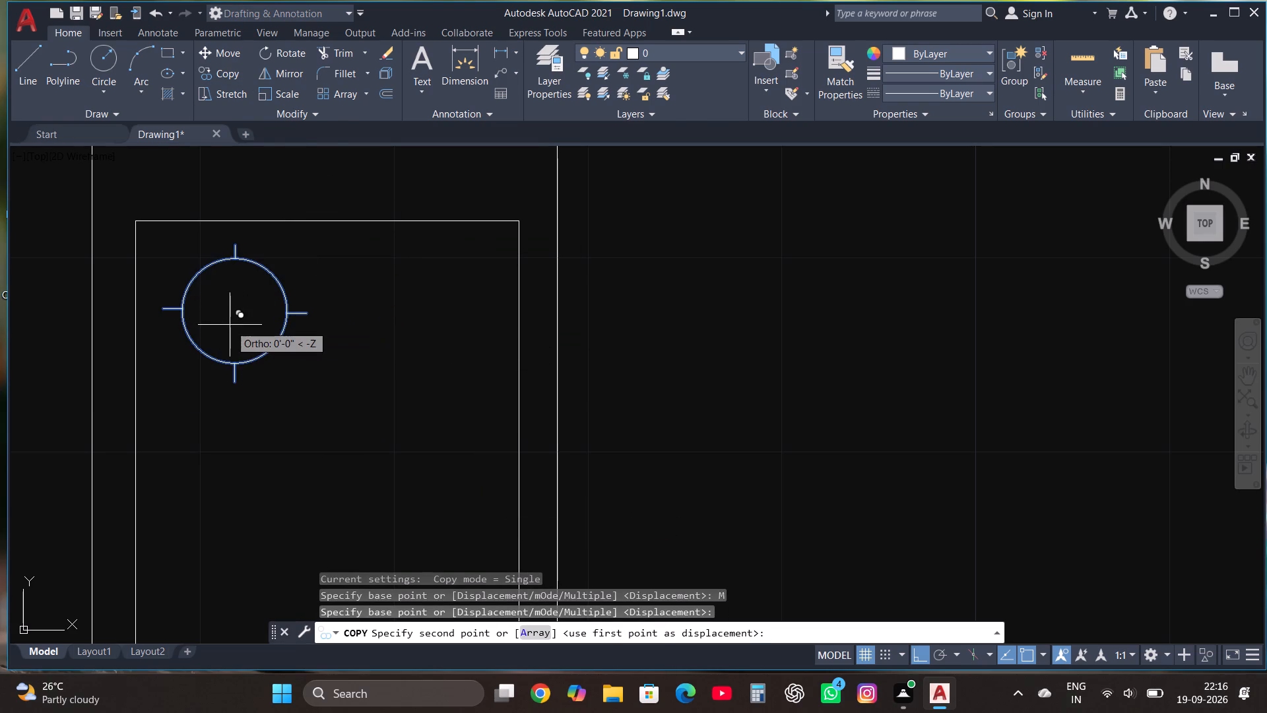
{"action": "left_click", "coordinate": [418, 325]}
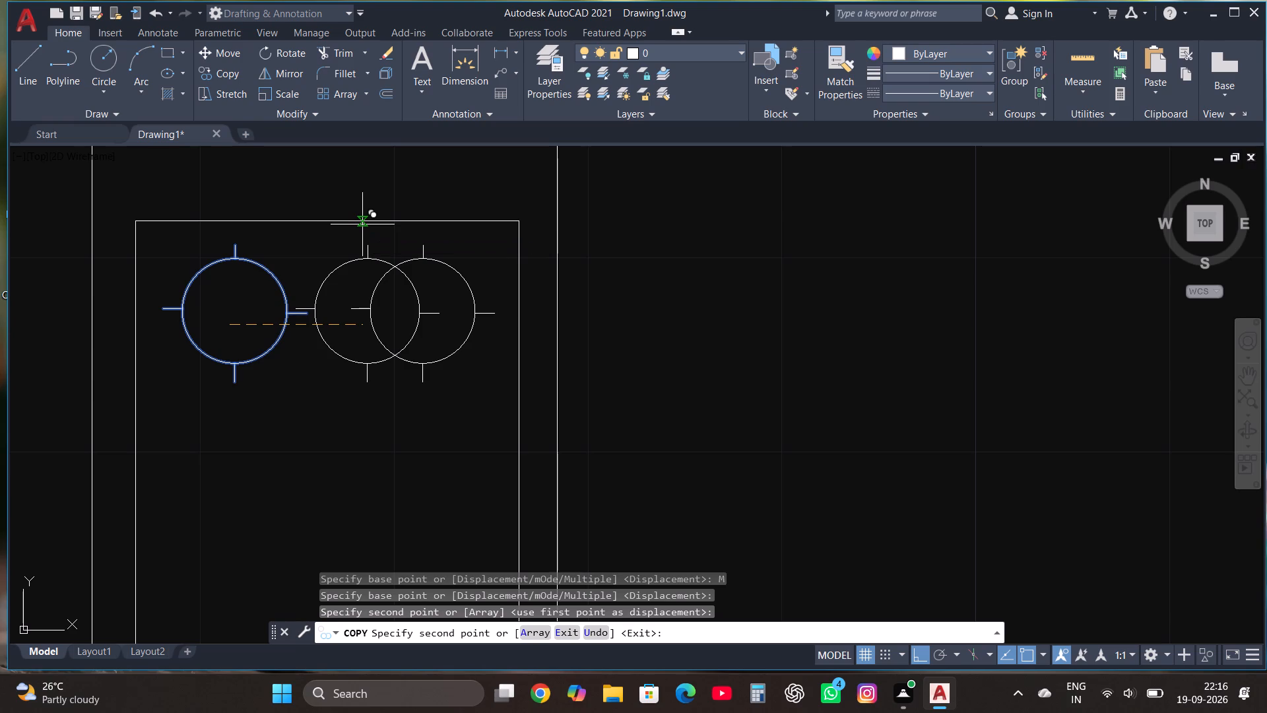
{"action": "key", "text": "F8"}
{"action": "scroll", "coordinate": [362, 230], "scroll_direction": "down", "scroll_amount": 2}
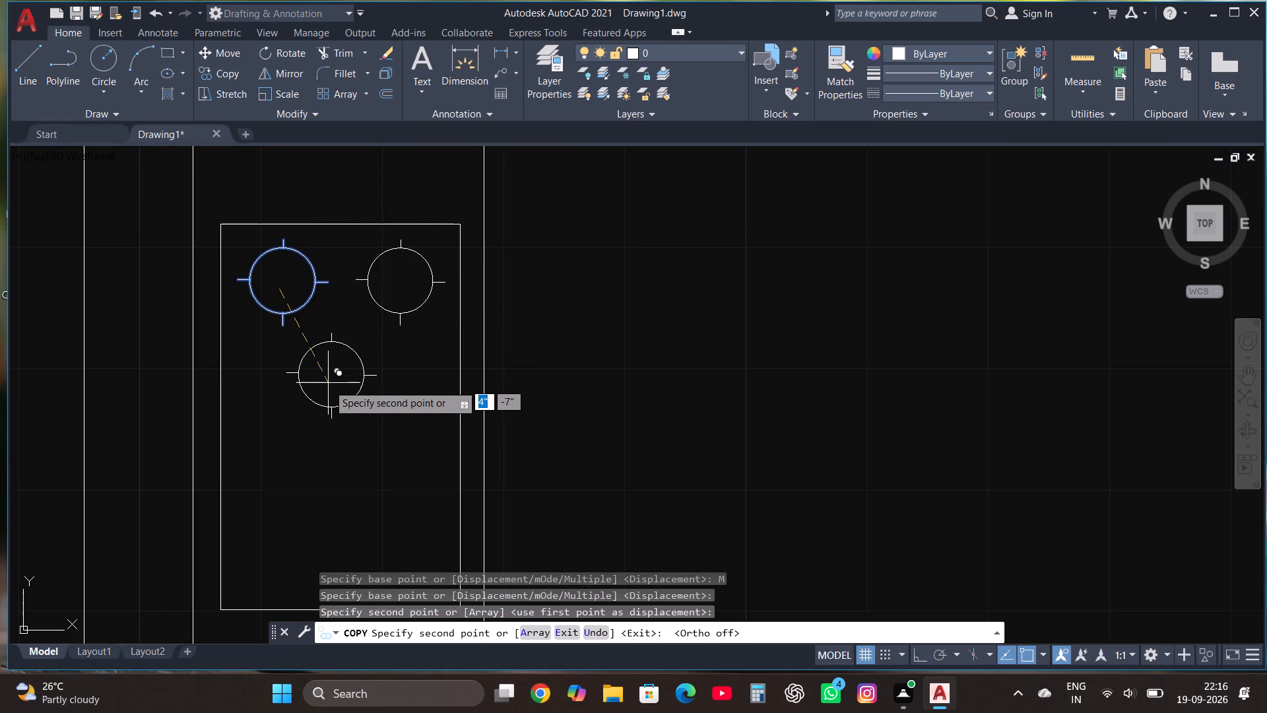
{"action": "left_click", "coordinate": [278, 544]}
{"action": "scroll", "coordinate": [311, 469], "scroll_direction": "down", "scroll_amount": 2}
{"action": "scroll", "coordinate": [344, 514], "scroll_direction": "up", "scroll_amount": 1}
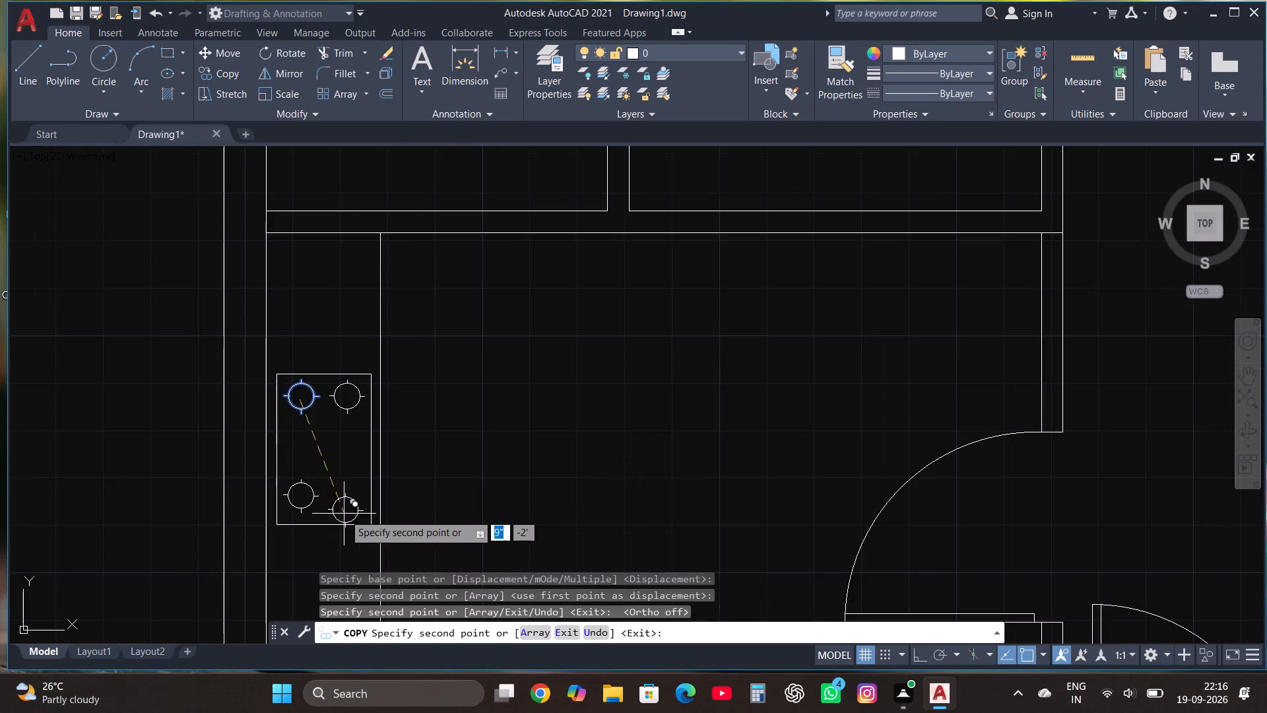
{"action": "scroll", "coordinate": [344, 514], "scroll_direction": "up", "scroll_amount": 2}
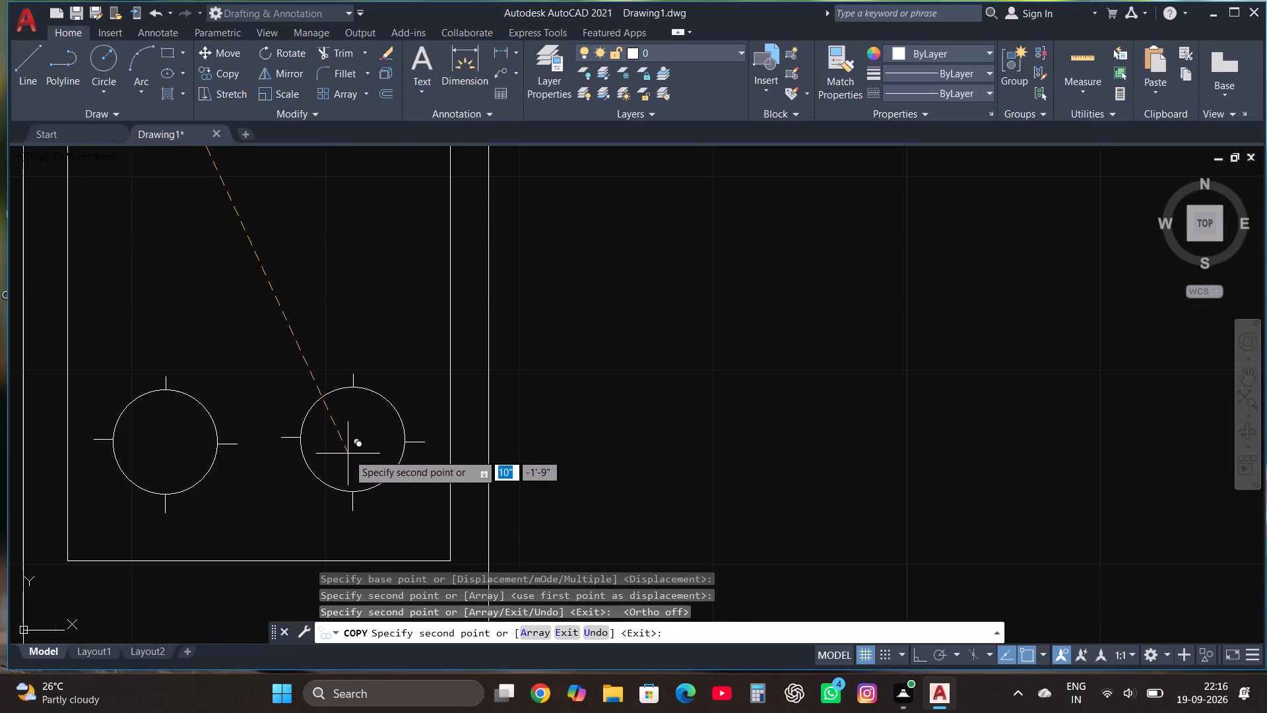
{"action": "left_click", "coordinate": [348, 454]}
{"action": "scroll", "coordinate": [366, 496], "scroll_direction": "down", "scroll_amount": 2}
{"action": "key", "text": "Escape"}
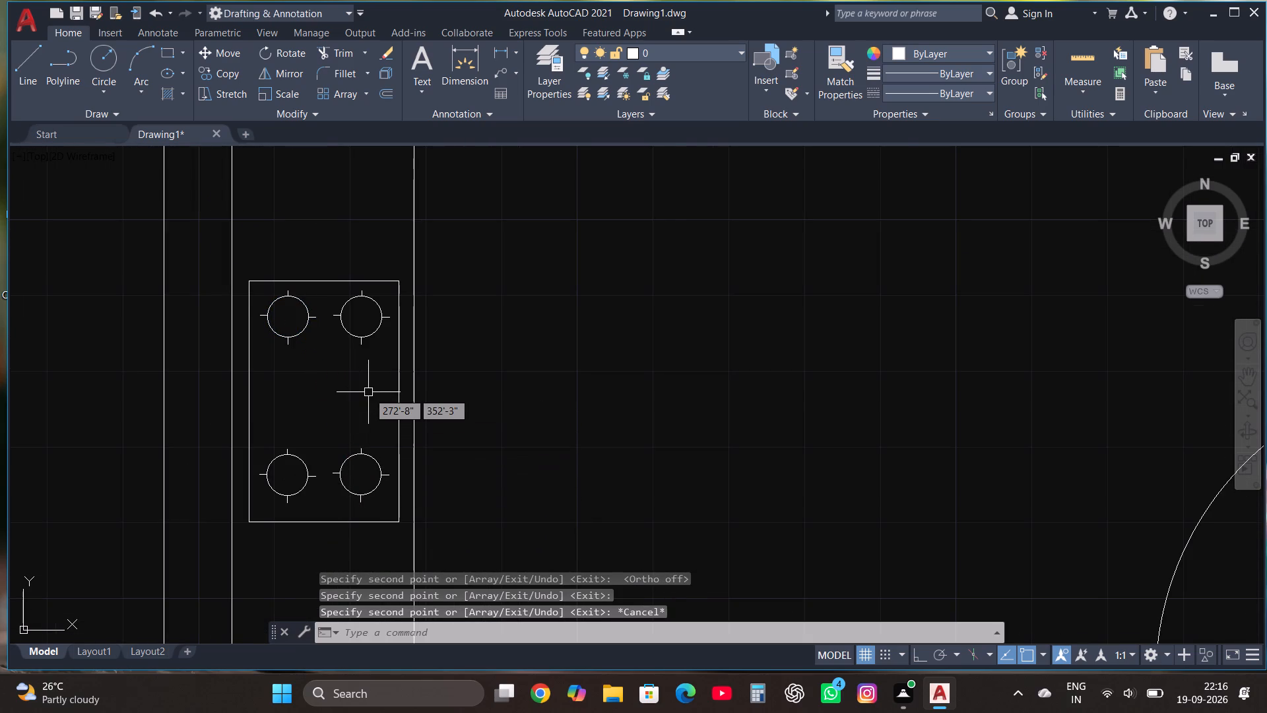
Move the upper pair of burners down about 2", away from the stove's top edge.
{"action": "scroll", "coordinate": [286, 319], "scroll_direction": "up", "scroll_amount": 1}
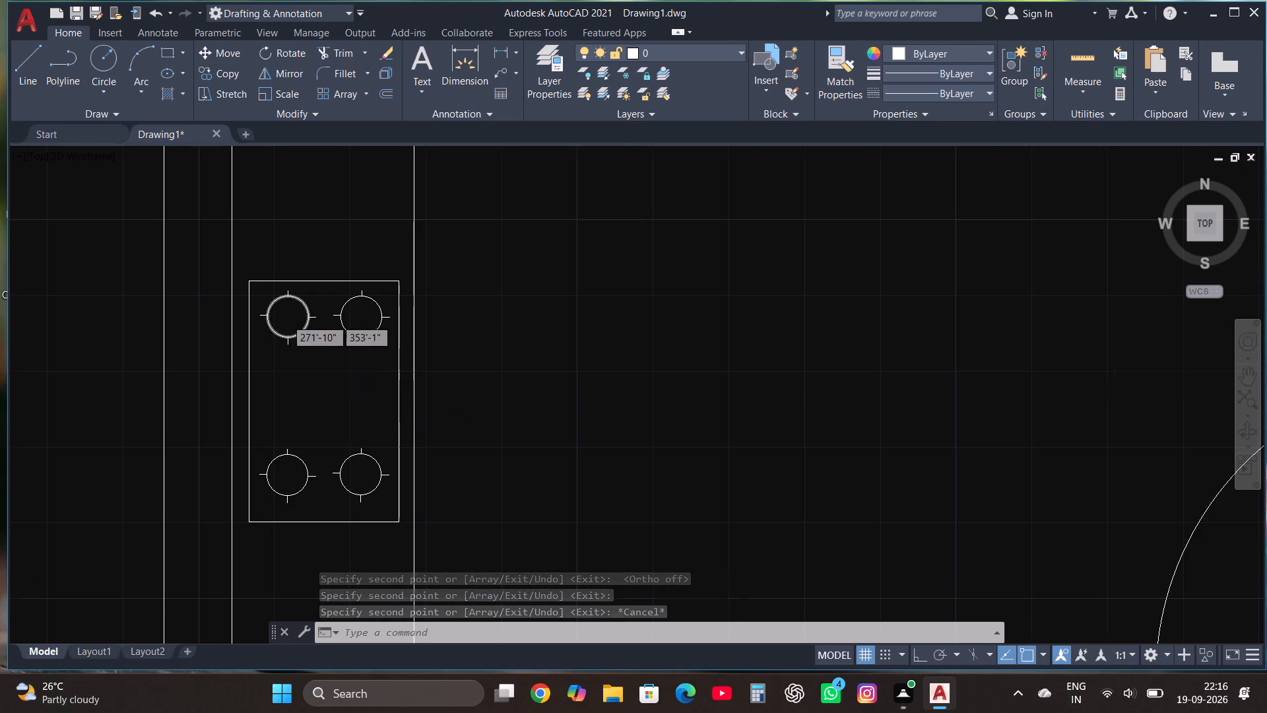
{"action": "left_click", "coordinate": [236, 365]}
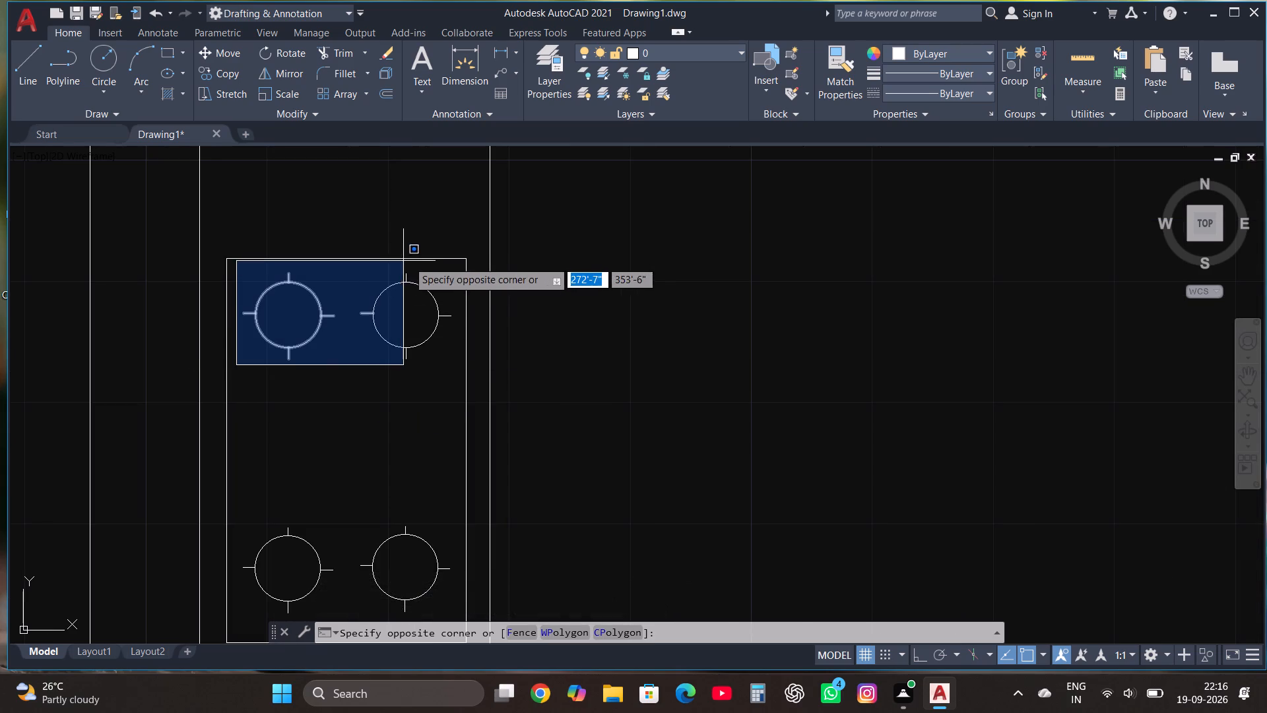
{"action": "left_click", "coordinate": [455, 271]}
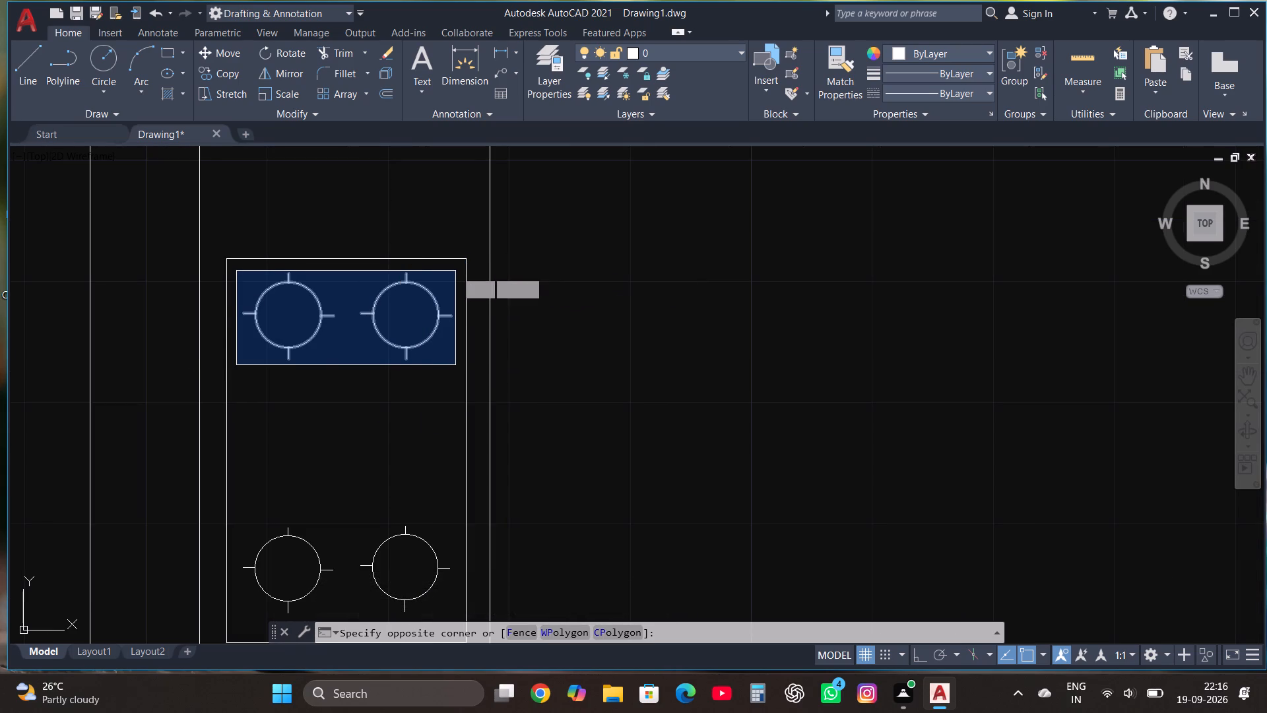
{"action": "left_click", "coordinate": [232, 57]}
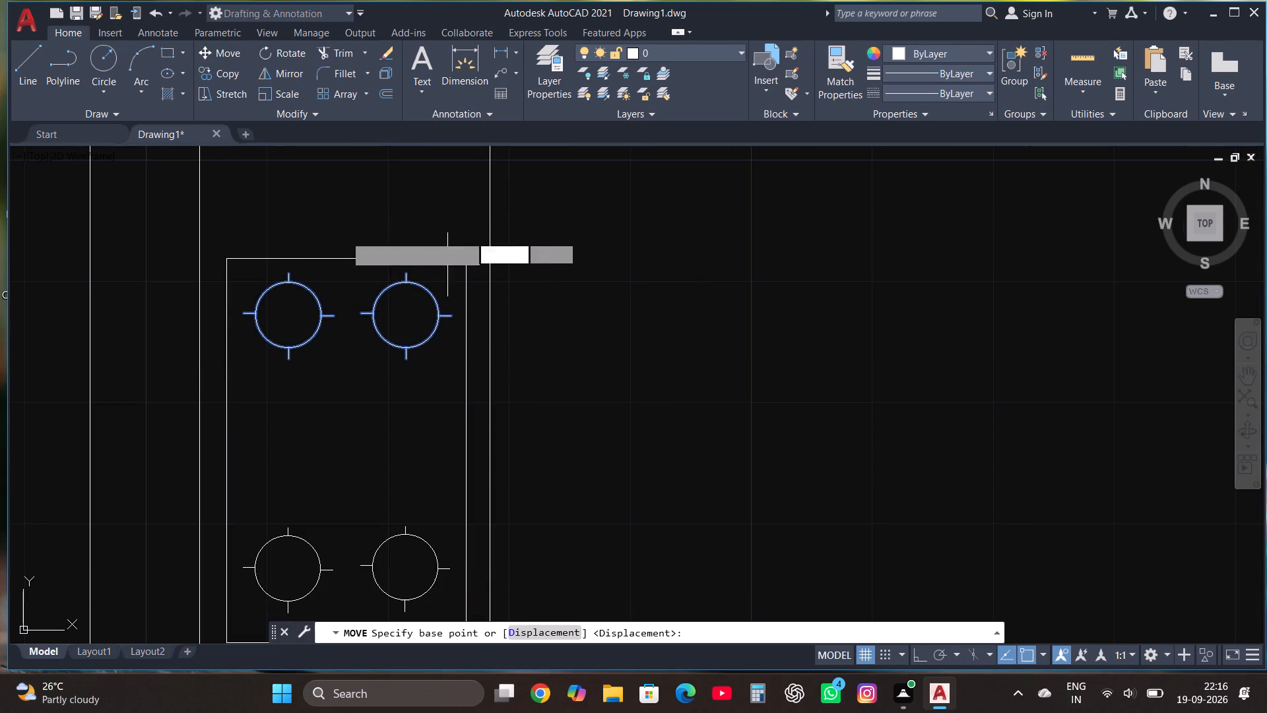
{"action": "left_click", "coordinate": [346, 304]}
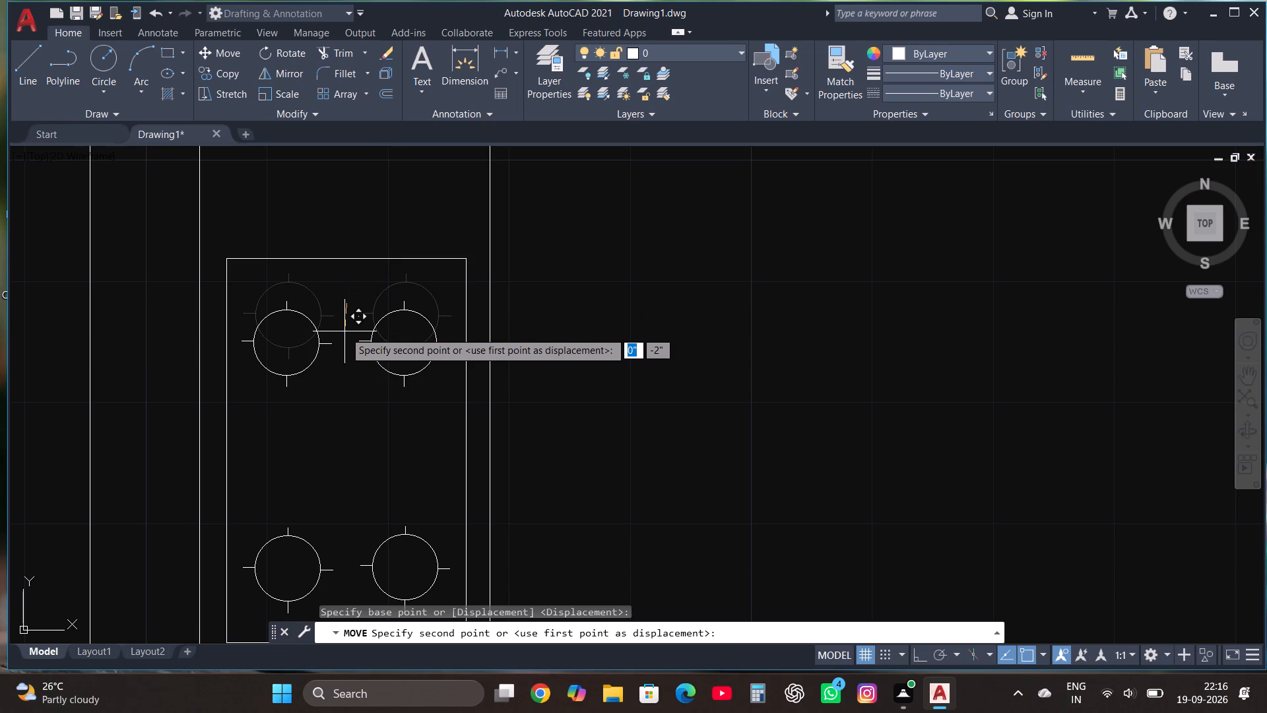
{"action": "left_click", "coordinate": [344, 334]}
Move the lower pair of burners up about 2", away from the stove's bottom edge.
{"action": "scroll", "coordinate": [348, 331], "scroll_direction": "down", "scroll_amount": 2}
{"action": "scroll", "coordinate": [308, 441], "scroll_direction": "up", "scroll_amount": 2}
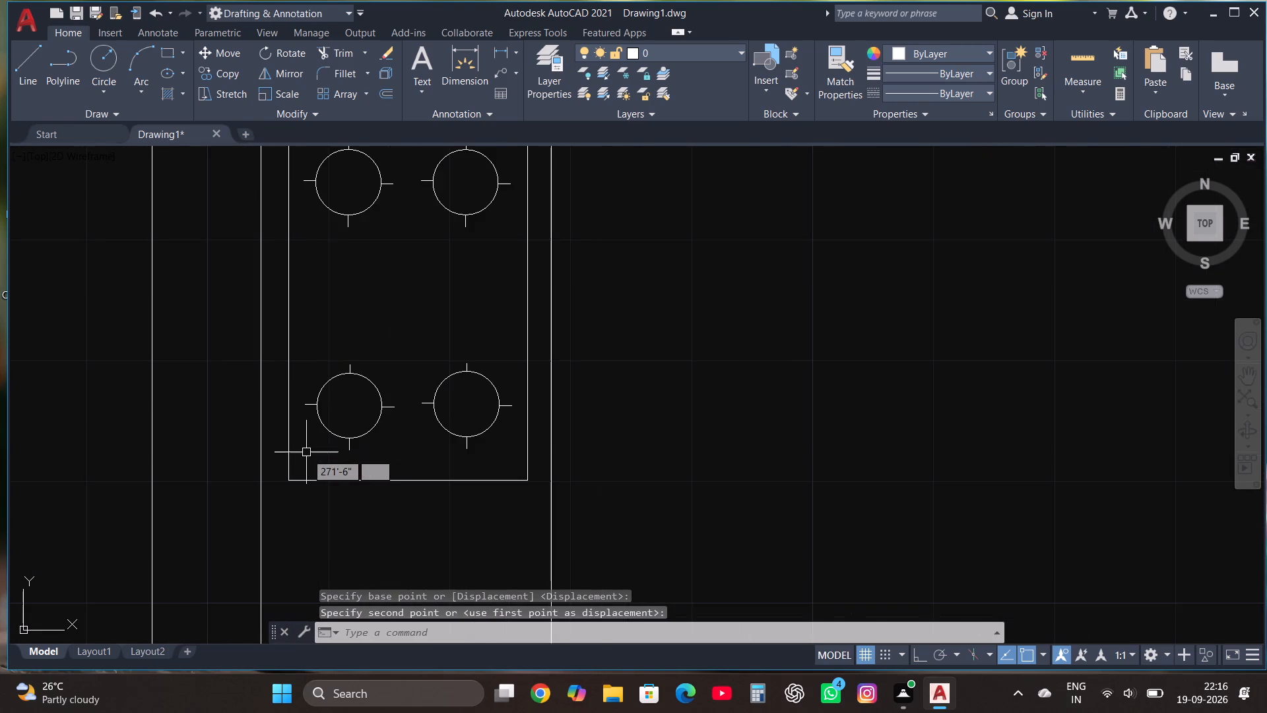
{"action": "left_click", "coordinate": [301, 456]}
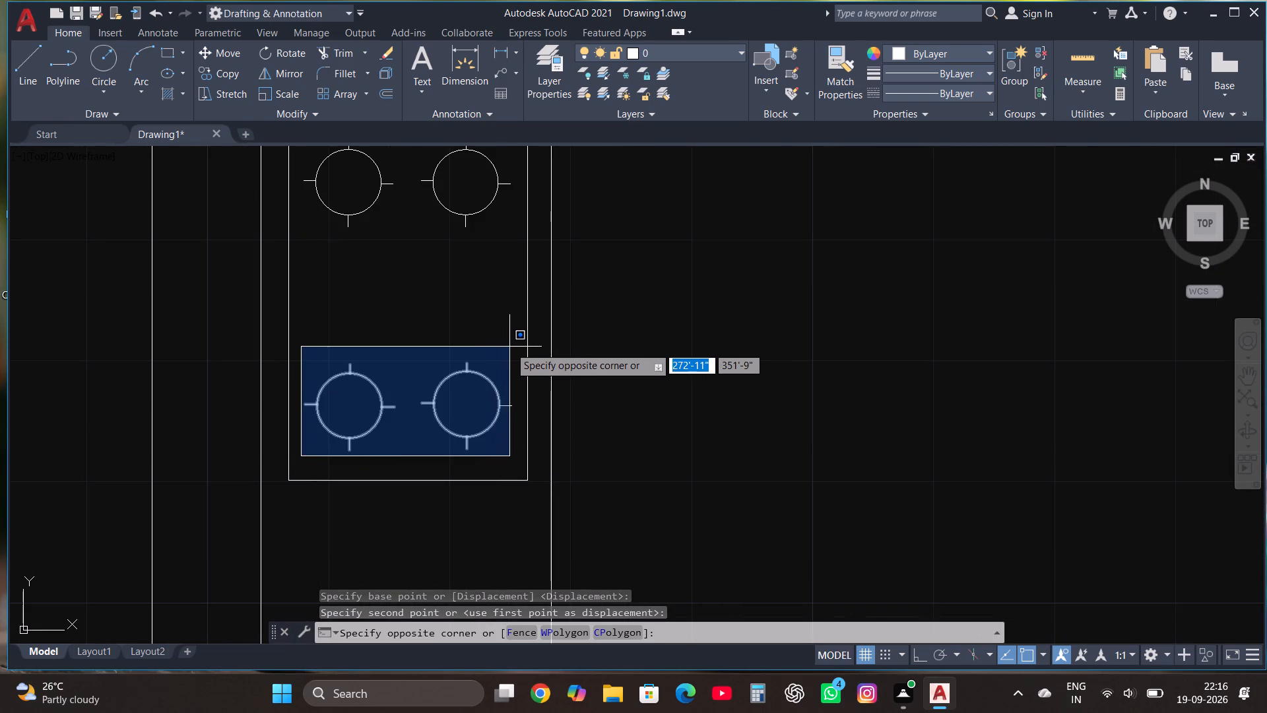
{"action": "left_click", "coordinate": [518, 347]}
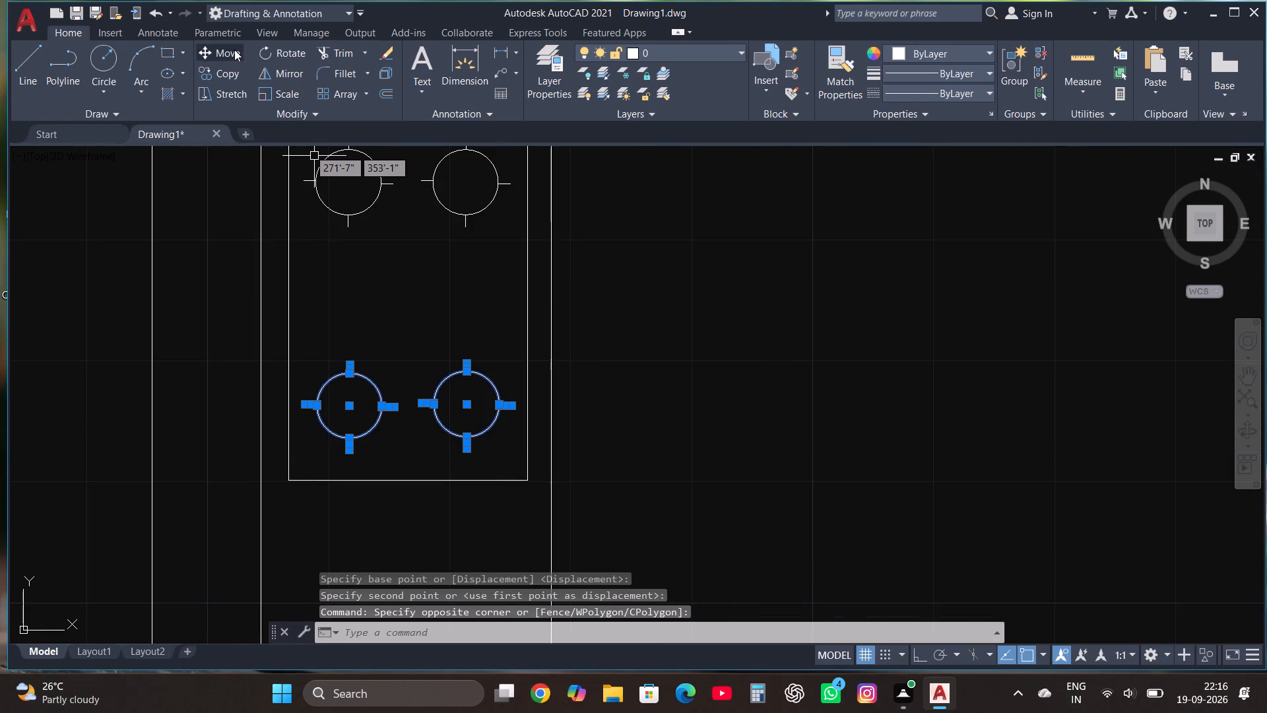
{"action": "left_click", "coordinate": [230, 50]}
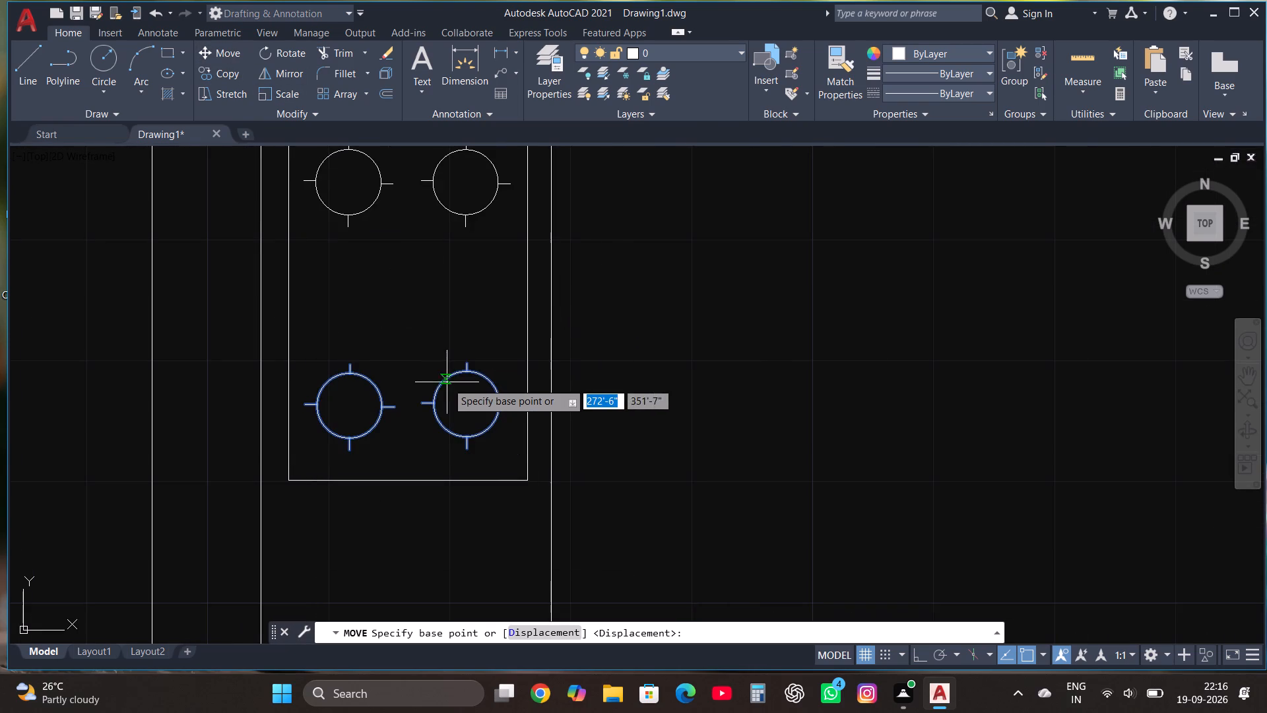
{"action": "scroll", "coordinate": [443, 390], "scroll_direction": "down", "scroll_amount": 1}
{"action": "scroll", "coordinate": [439, 374], "scroll_direction": "up", "scroll_amount": 1}
{"action": "left_click", "coordinate": [423, 403]}
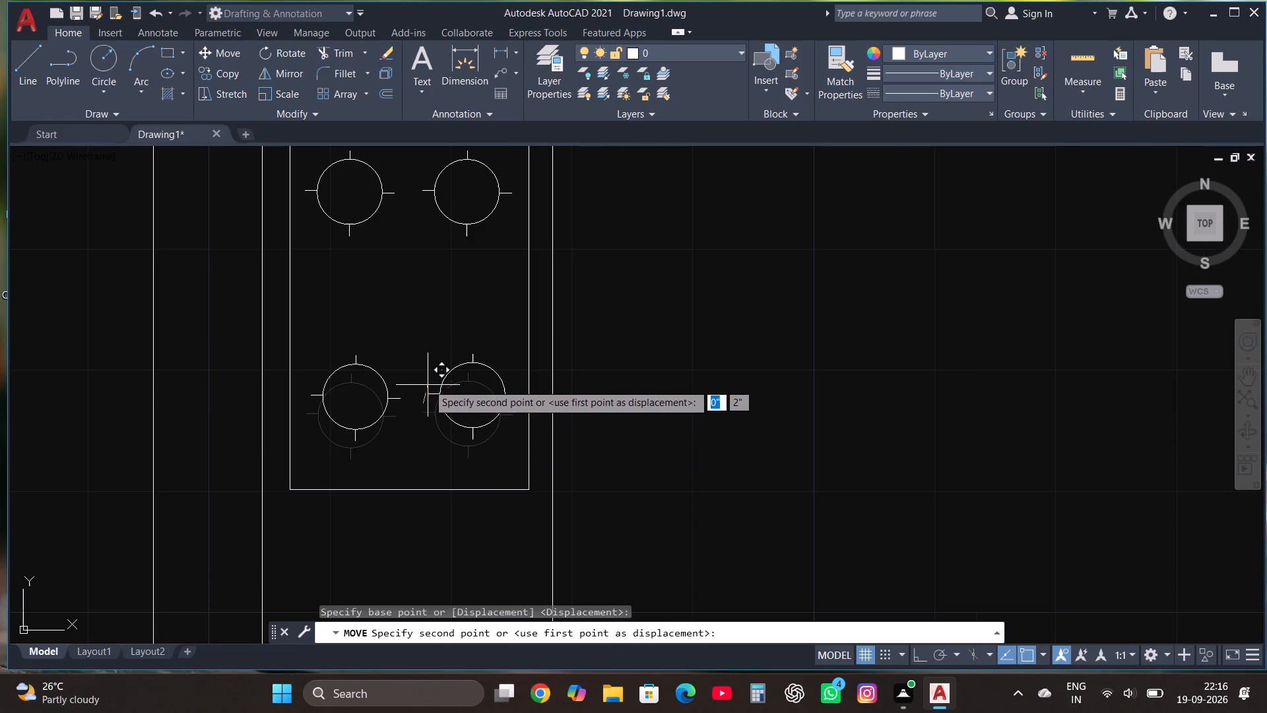
{"action": "left_click", "coordinate": [427, 372]}
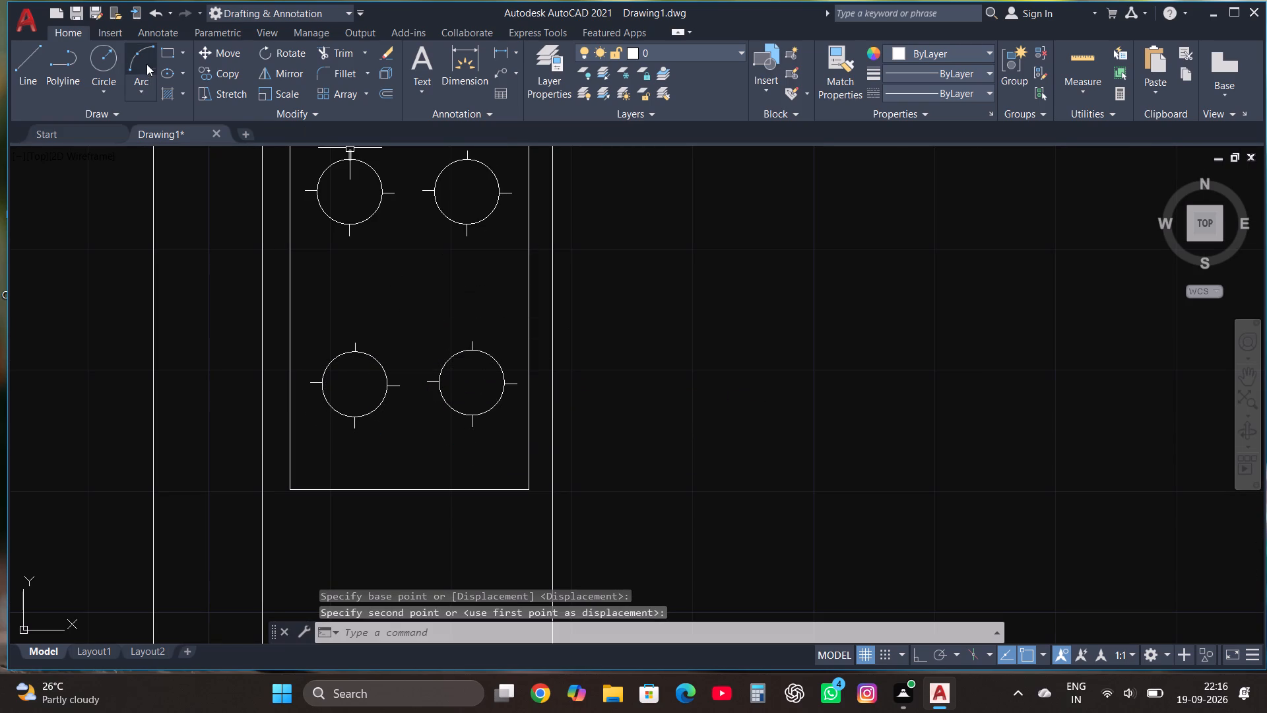
Draw a horizontal rectangle about 1' by 4" between the upper and lower burner pairs.
{"action": "left_click", "coordinate": [162, 50]}
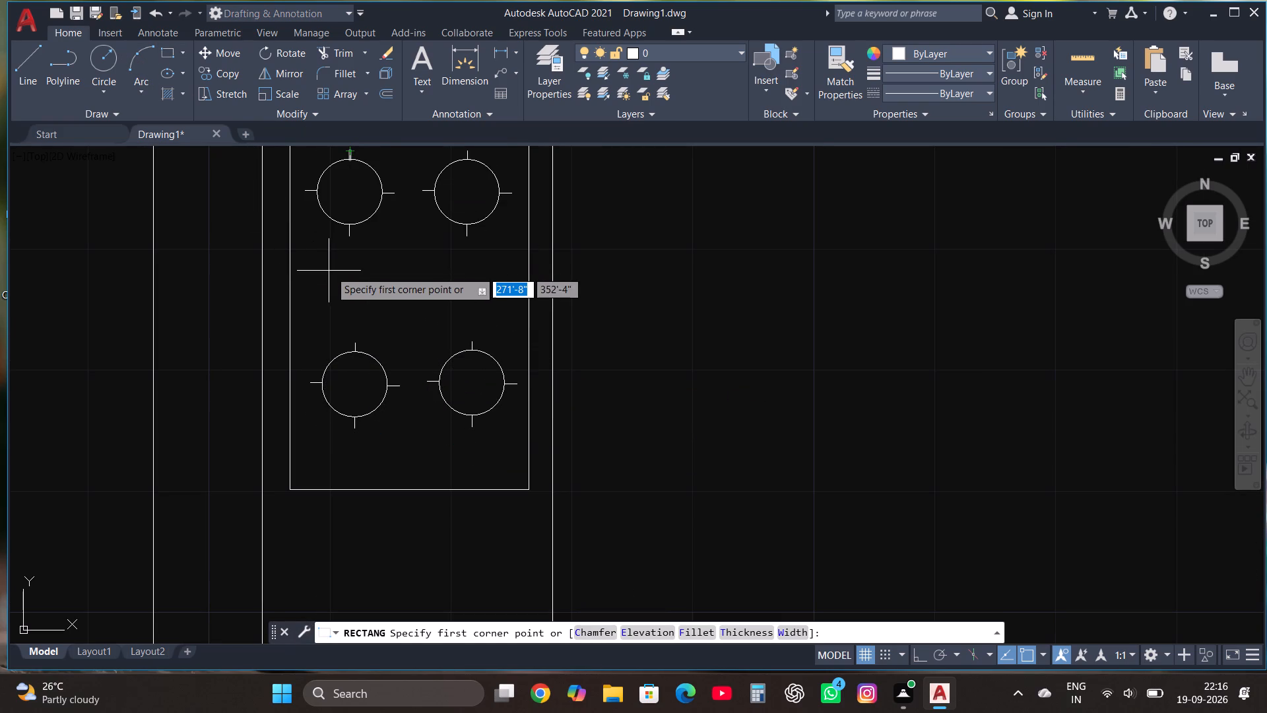
{"action": "left_click", "coordinate": [325, 263]}
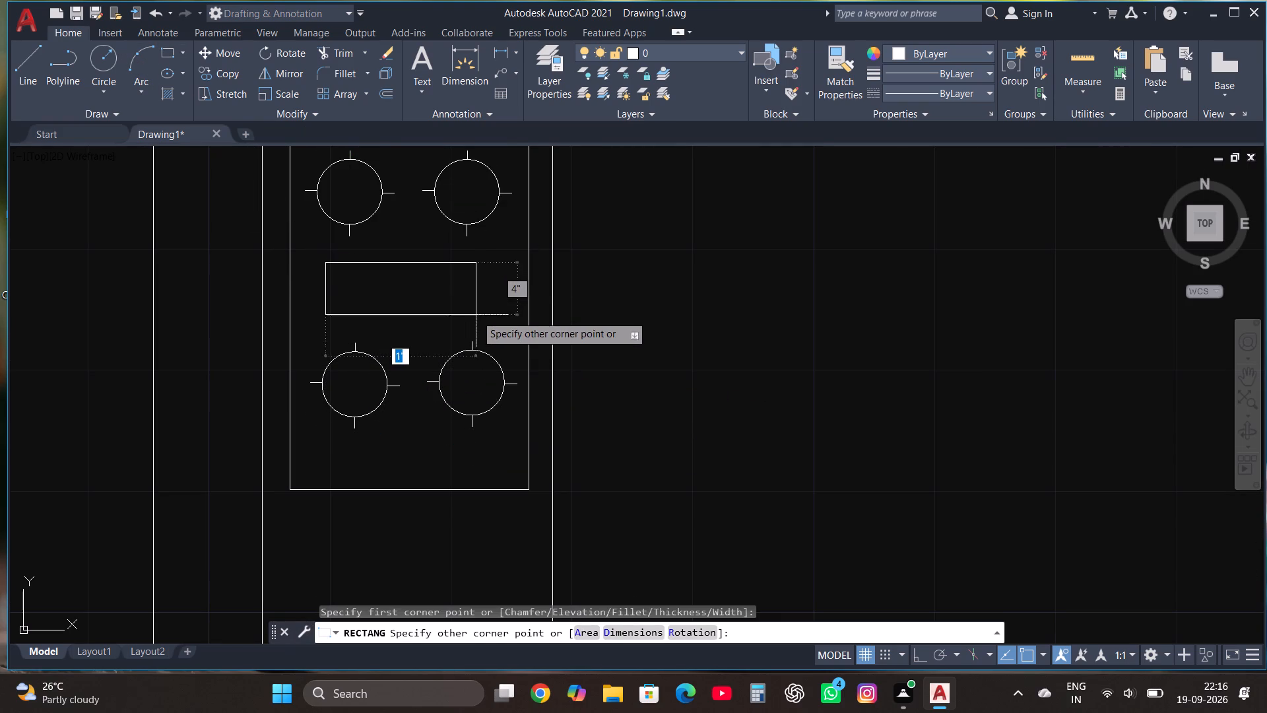
{"action": "left_click", "coordinate": [488, 309]}
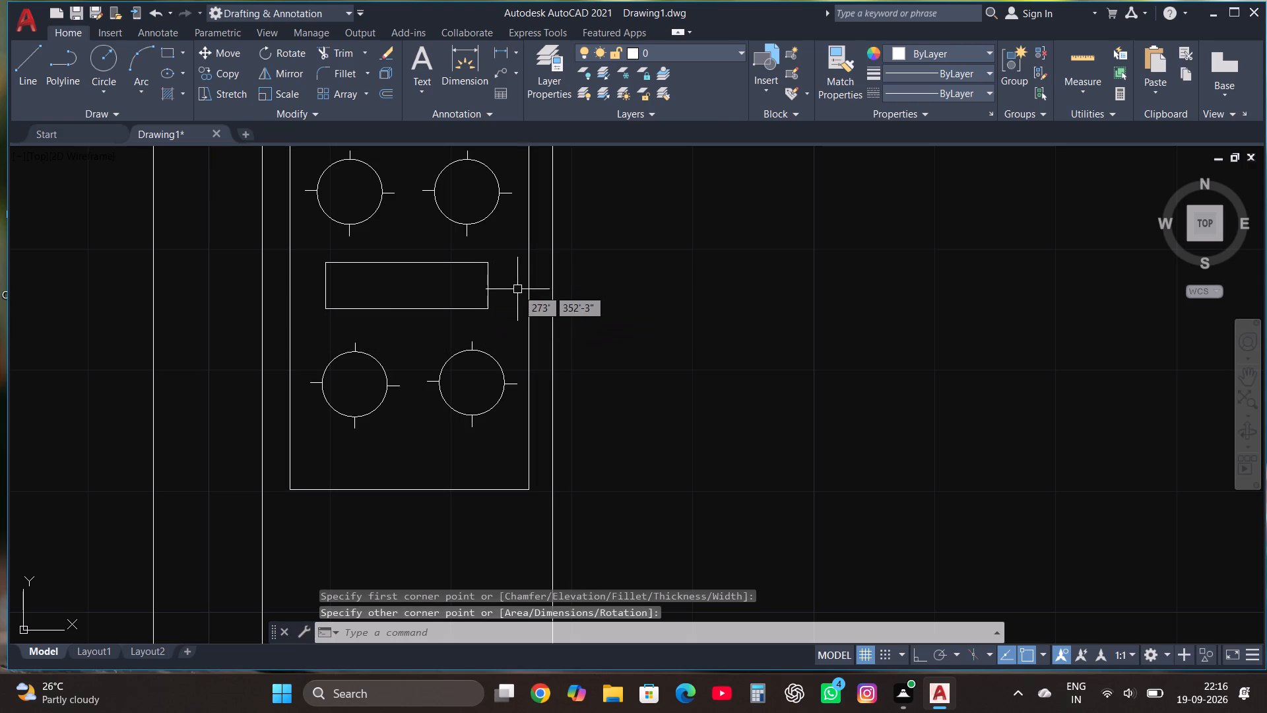
Draw a rectangle about 3' by 1'-9" inside the kitchen counter run along the bottom wall.
{"action": "scroll", "coordinate": [503, 261], "scroll_direction": "up", "scroll_amount": 2}
{"action": "scroll", "coordinate": [482, 294], "scroll_direction": "down", "scroll_amount": 2}
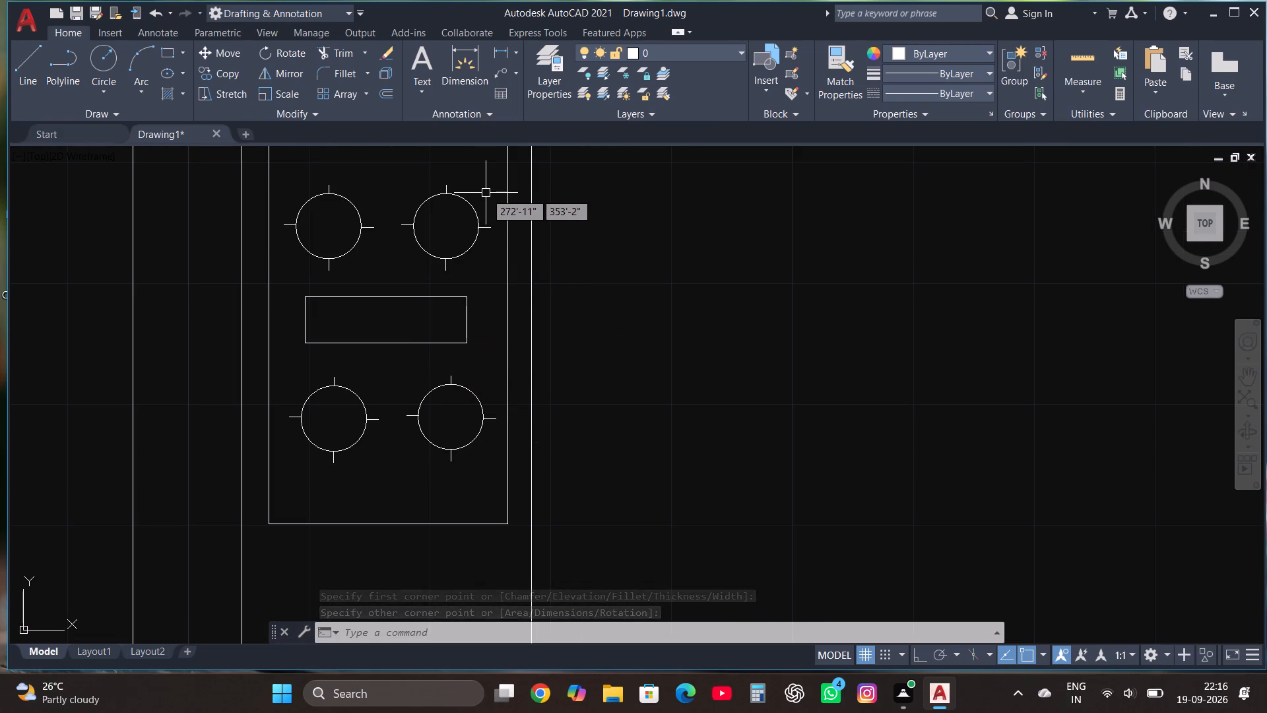
{"action": "scroll", "coordinate": [422, 311], "scroll_direction": "down", "scroll_amount": 1}
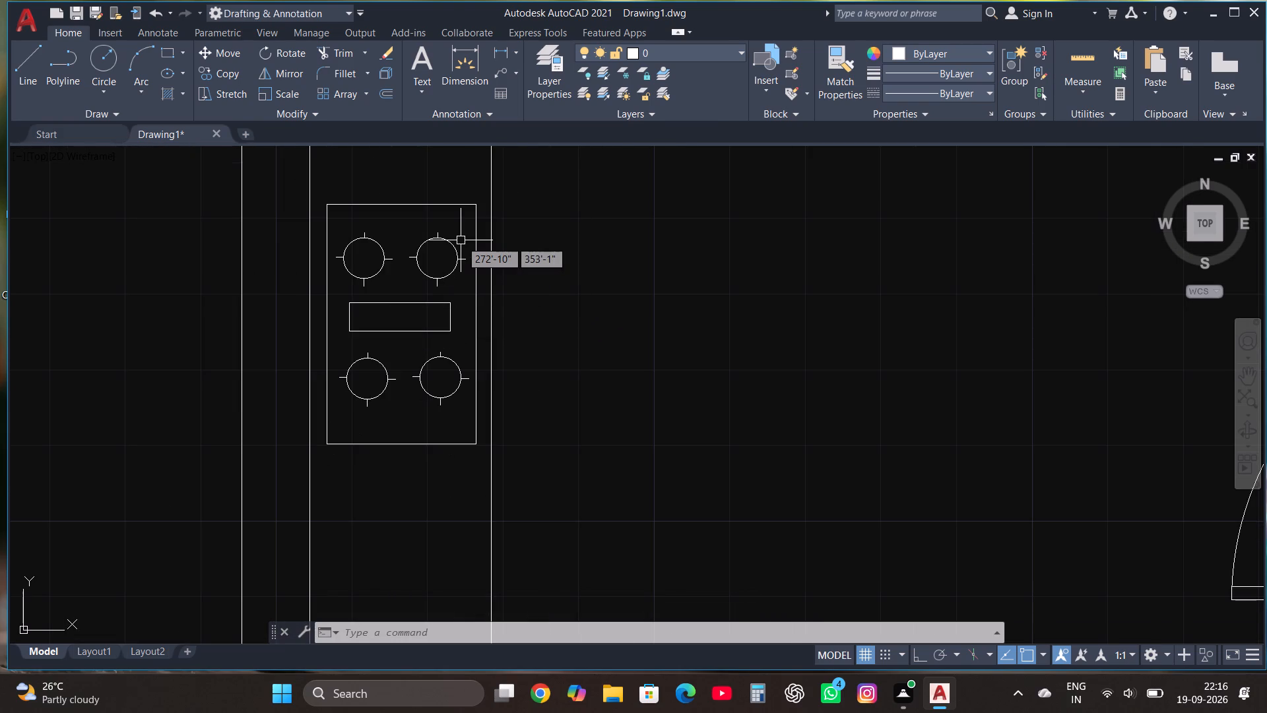
{"action": "scroll", "coordinate": [461, 240], "scroll_direction": "down", "scroll_amount": 2}
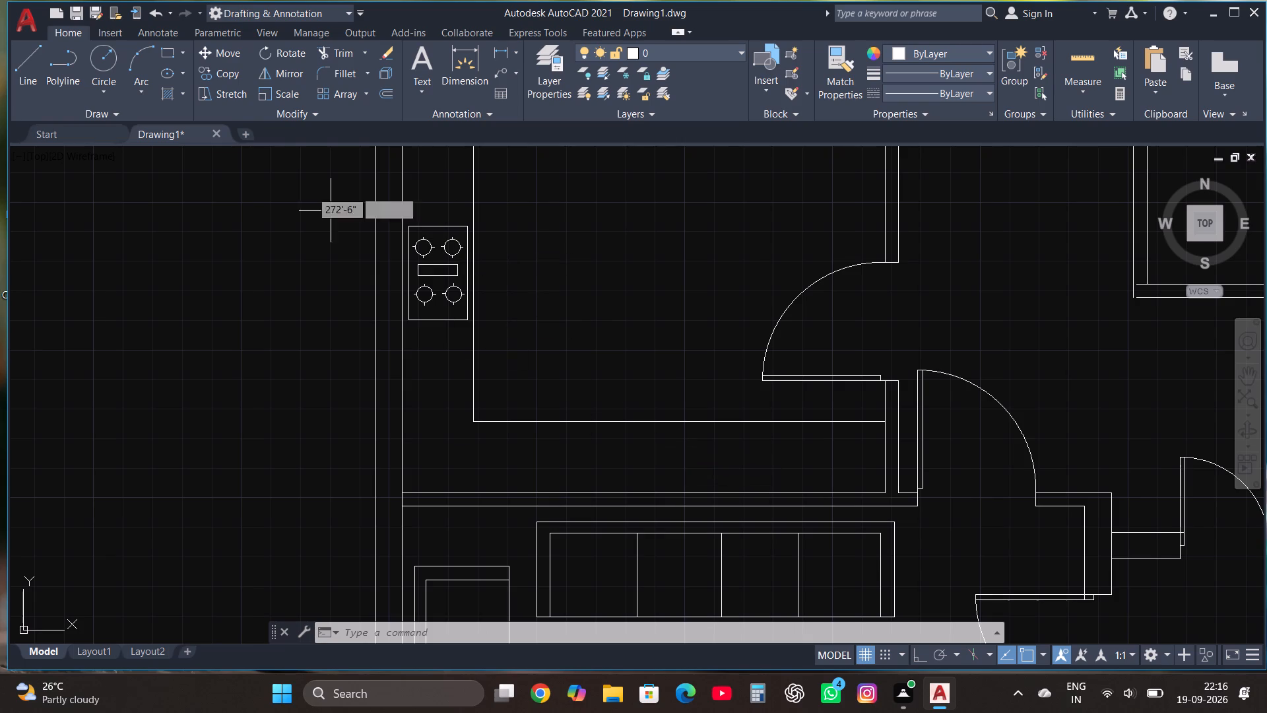
{"action": "left_click", "coordinate": [168, 56]}
{"action": "scroll", "coordinate": [261, 304], "scroll_direction": "down", "scroll_amount": 2}
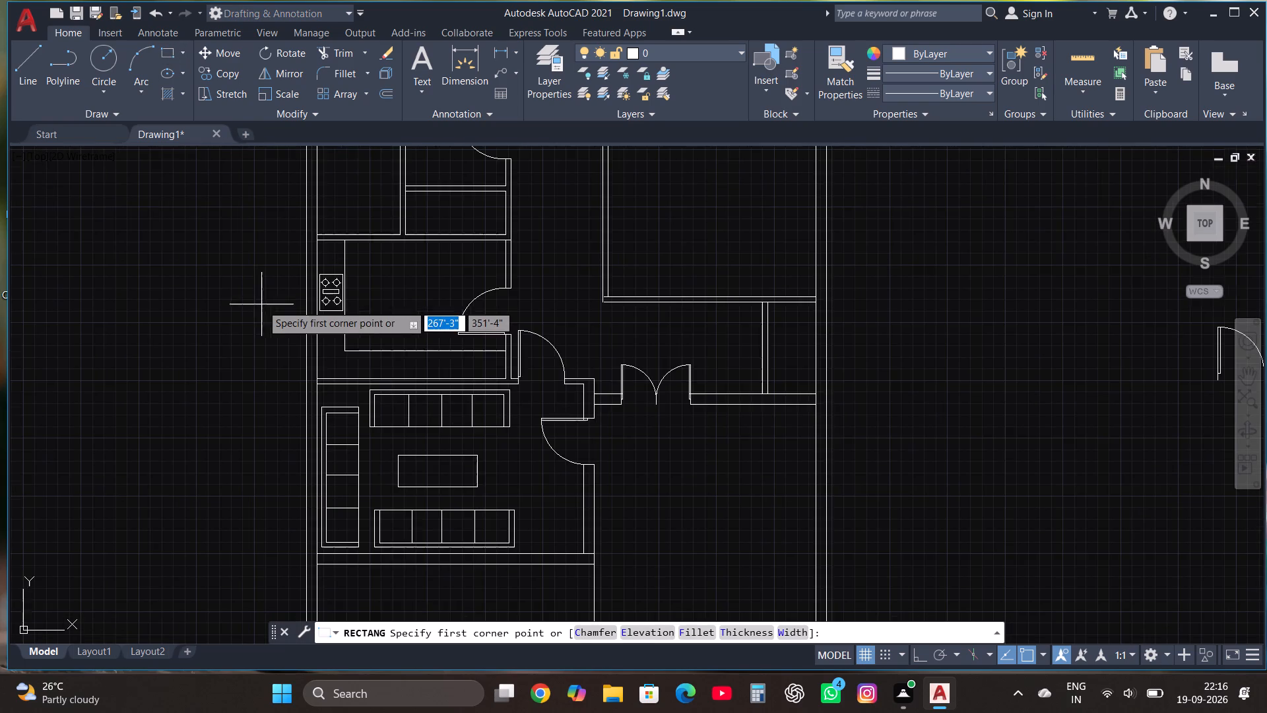
{"action": "scroll", "coordinate": [410, 372], "scroll_direction": "up", "scroll_amount": 4}
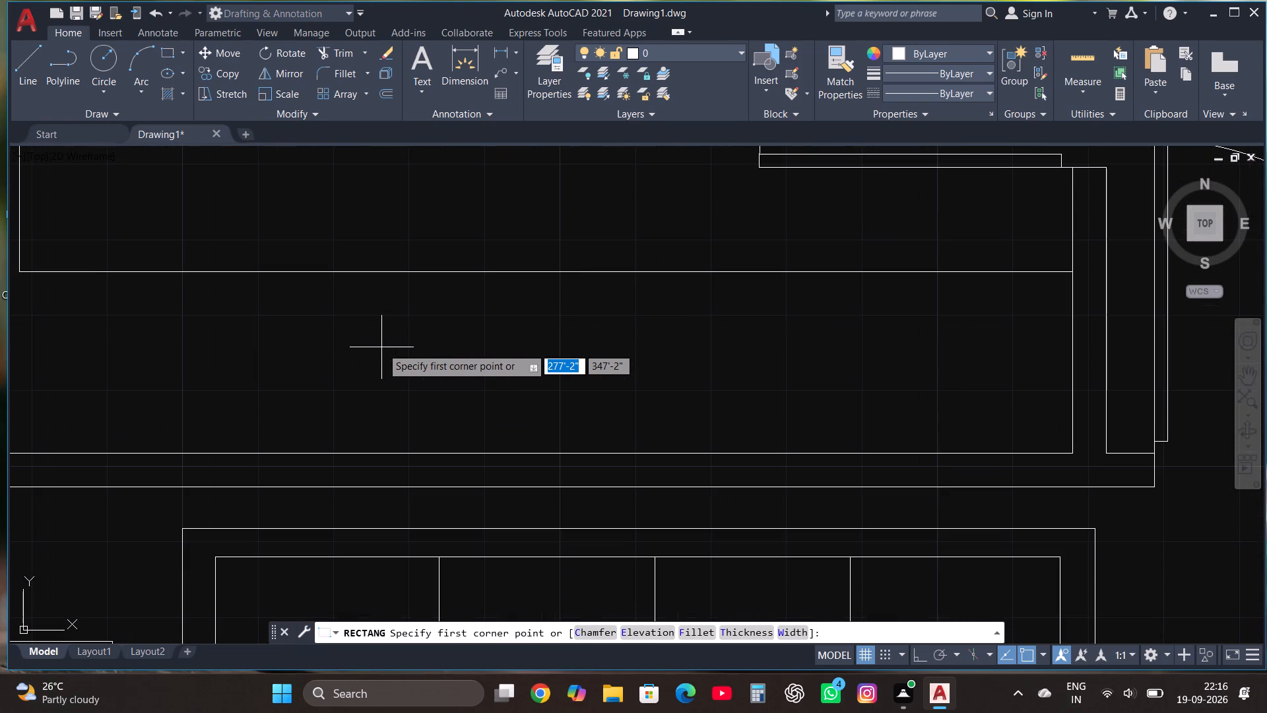
{"action": "left_click", "coordinate": [232, 283]}
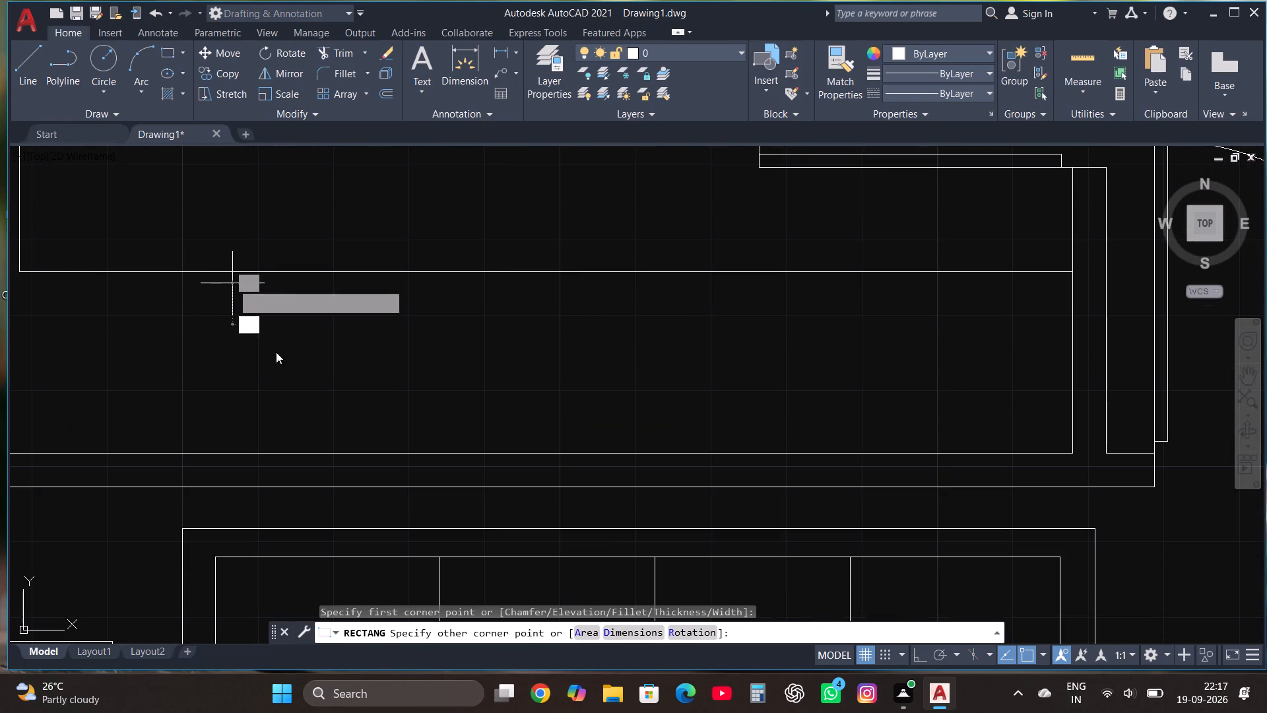
{"action": "left_click", "coordinate": [507, 444]}
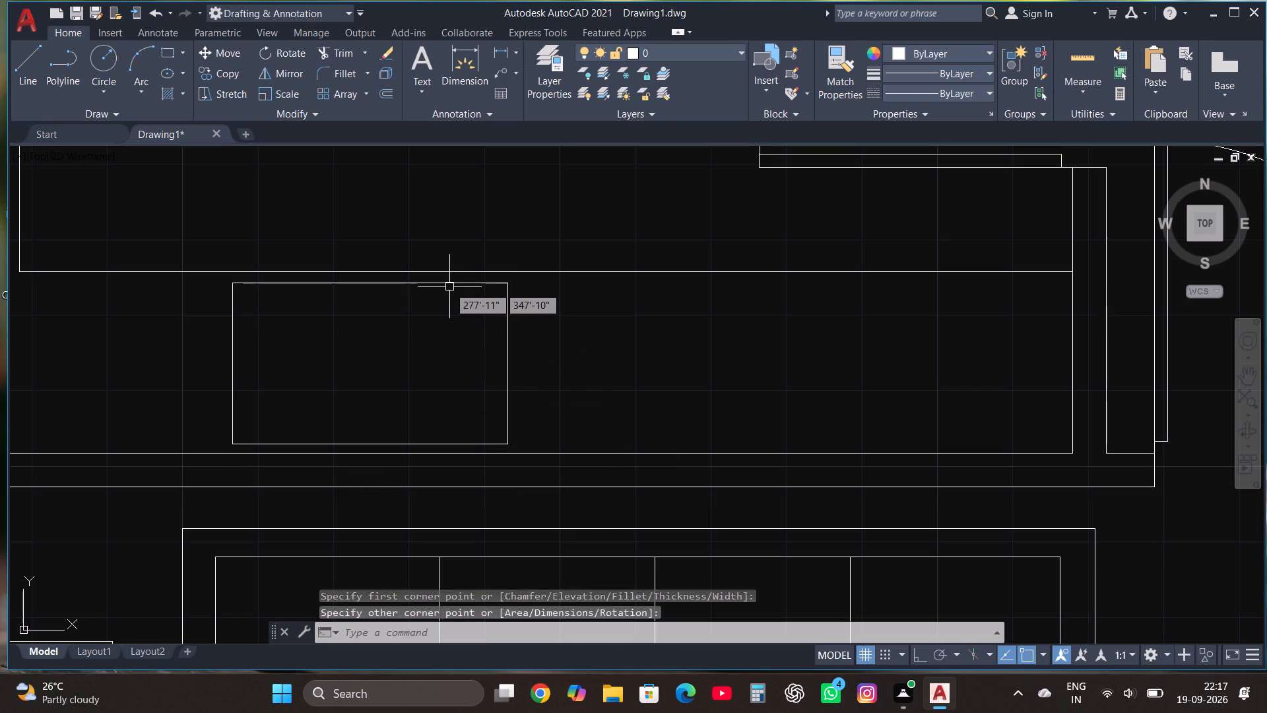
Draw a vertical line between the midpoints of the counter rectangle's bottom and top edges, splitting it in half.
{"action": "left_click", "coordinate": [9, 57]}
{"action": "left_click", "coordinate": [15, 61]}
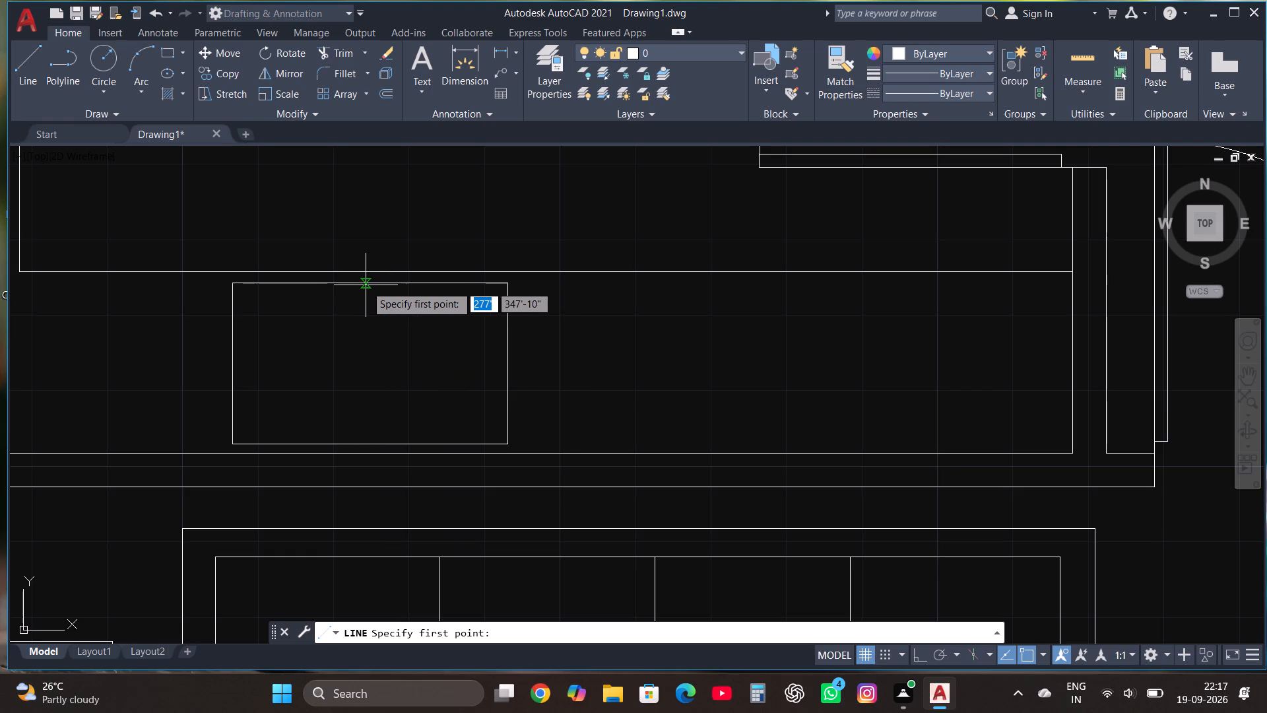
{"action": "left_click", "coordinate": [370, 446]}
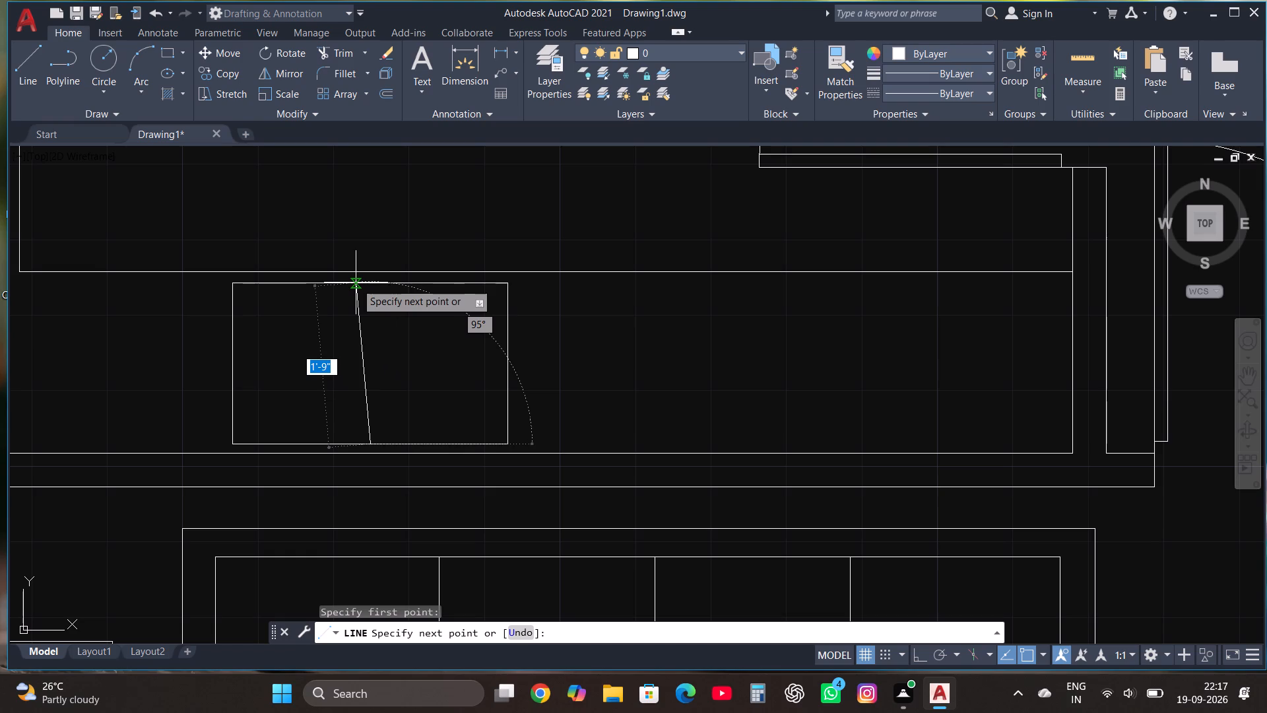
{"action": "key", "text": "F8"}
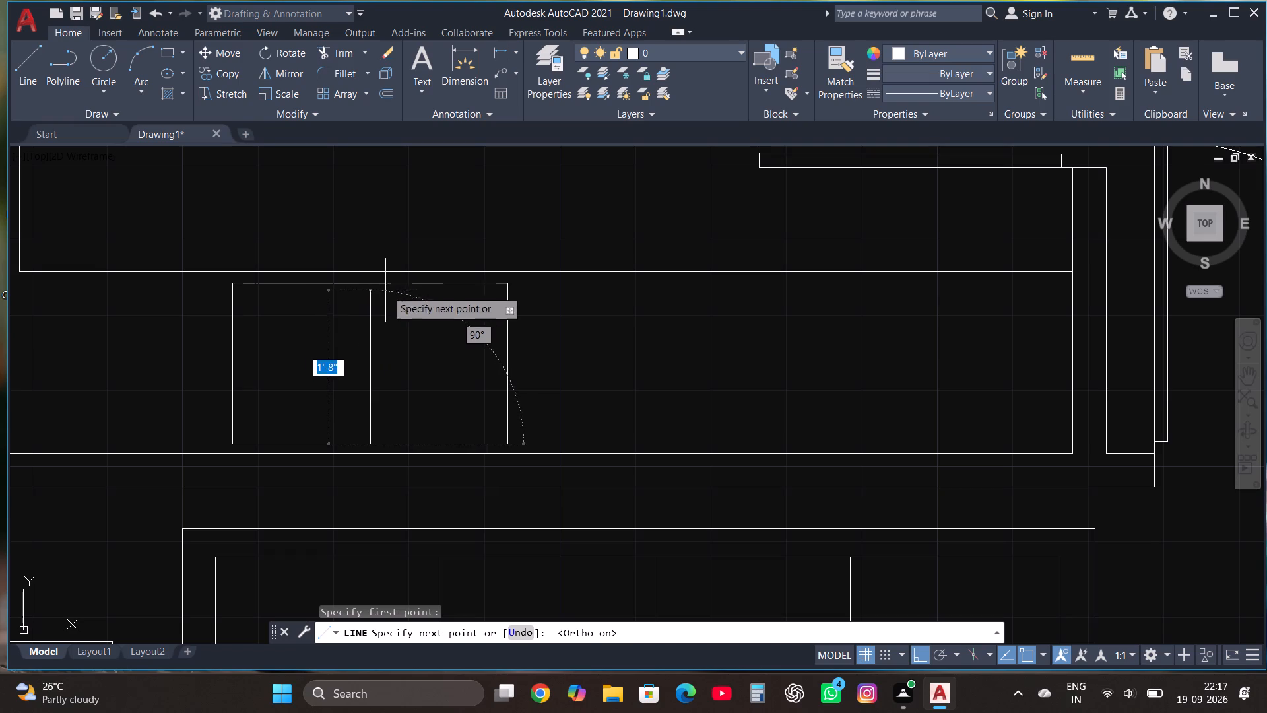
{"action": "left_click", "coordinate": [370, 282]}
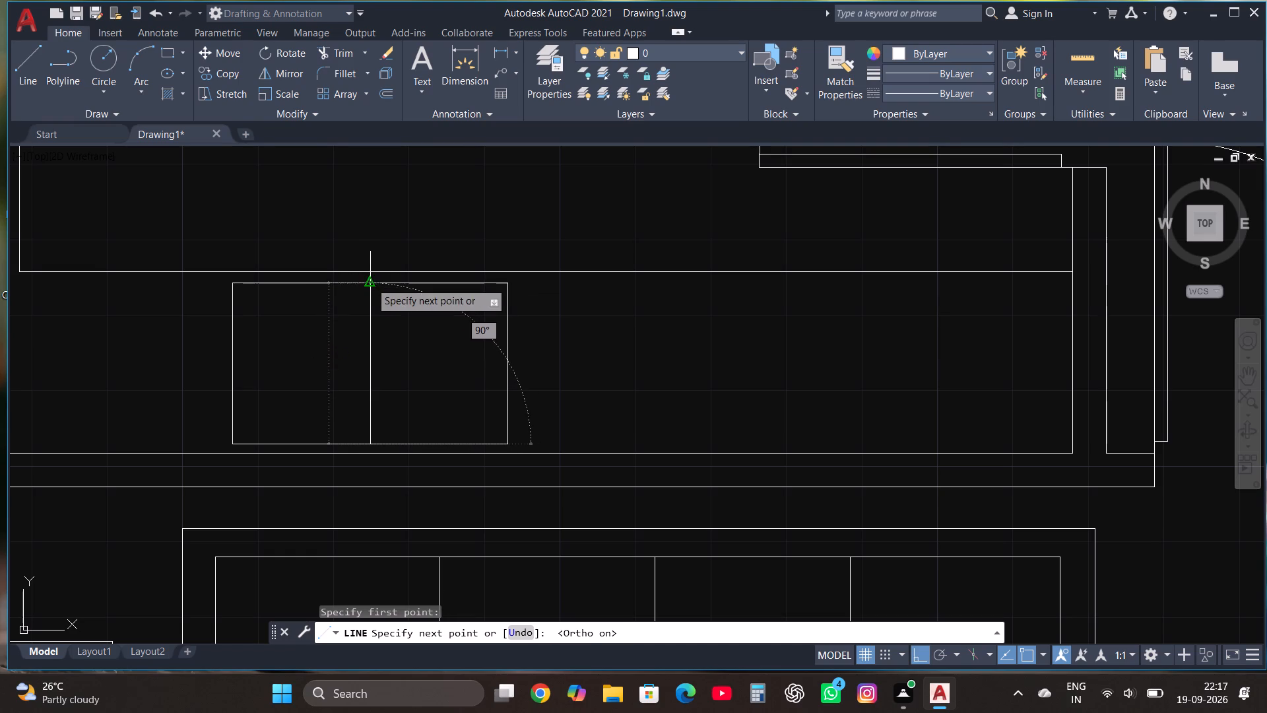
{"action": "key", "text": "Escape"}
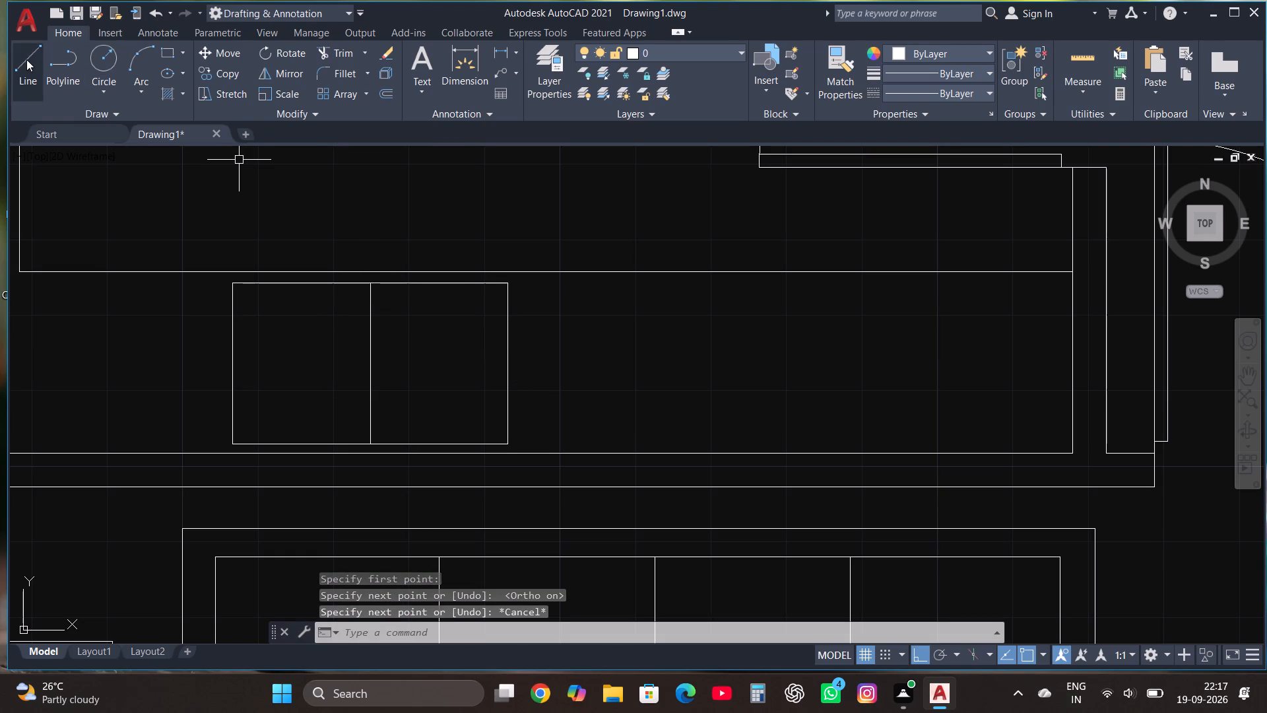
Draw a basin rectangle inside the left half of the split kitchen sink, leaving a wider margin along the bottom.
{"action": "left_click", "coordinate": [168, 49]}
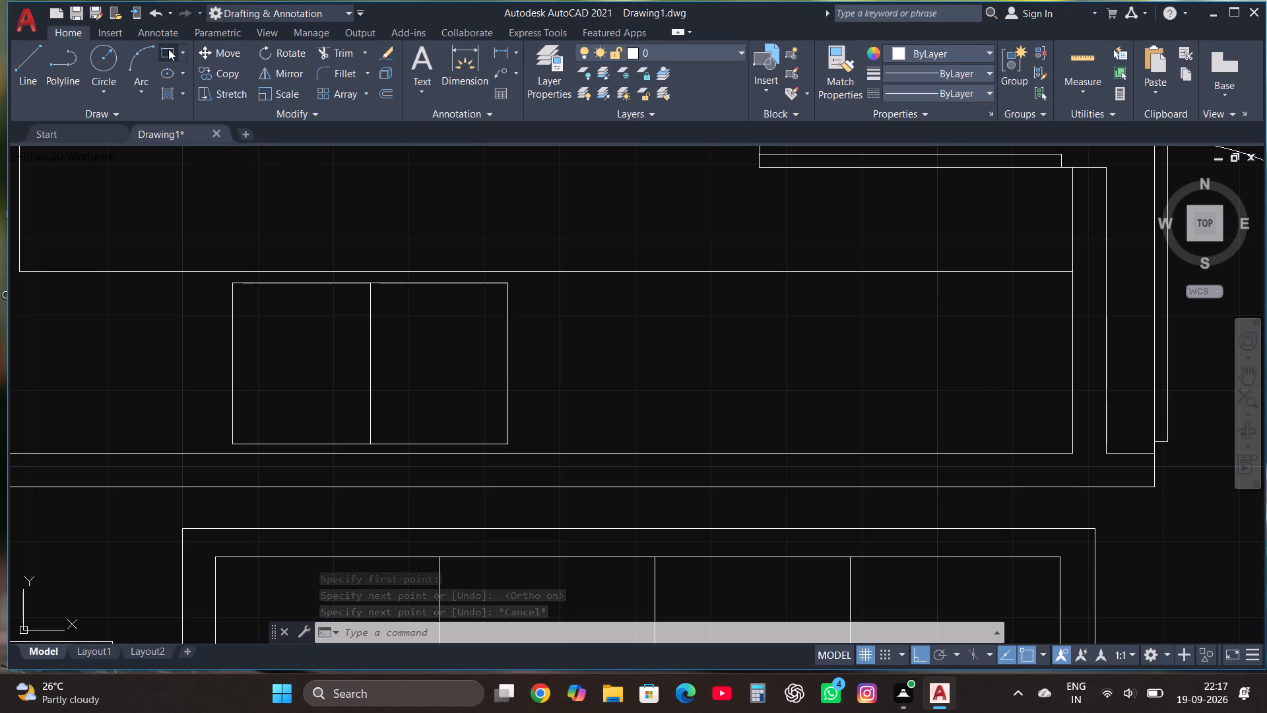
{"action": "scroll", "coordinate": [302, 444], "scroll_direction": "up", "scroll_amount": 1}
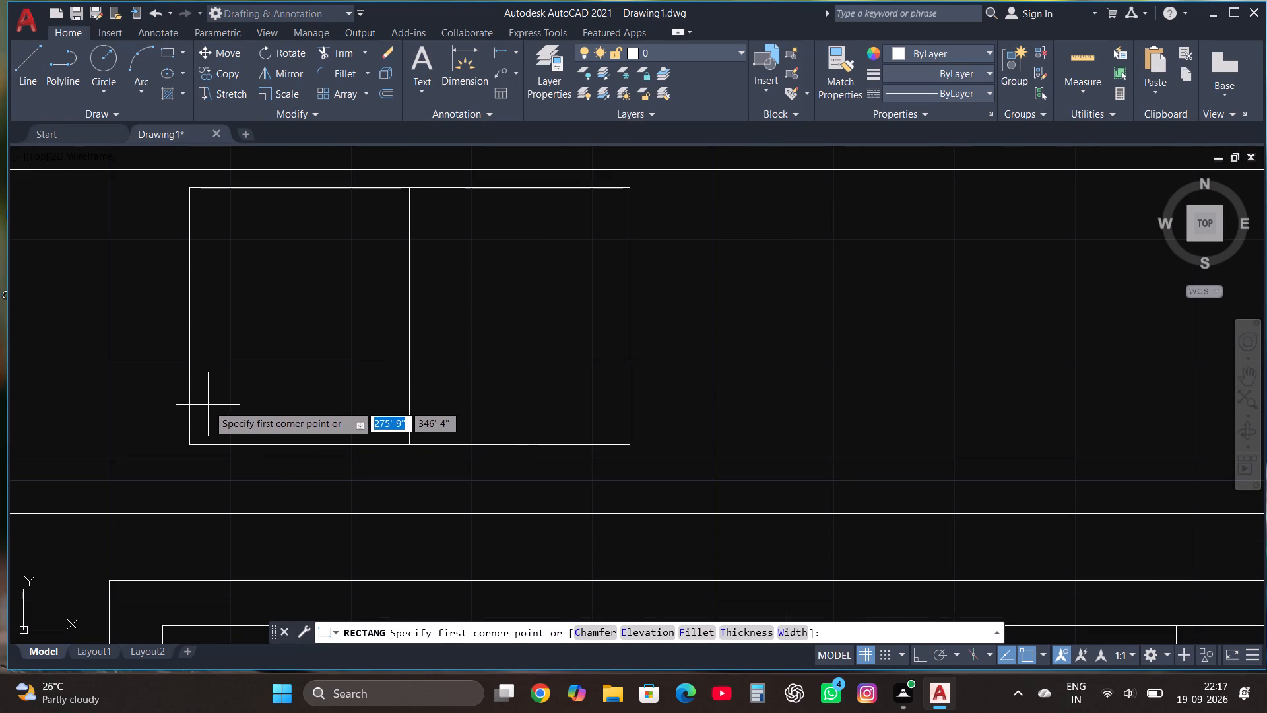
{"action": "left_click", "coordinate": [203, 403]}
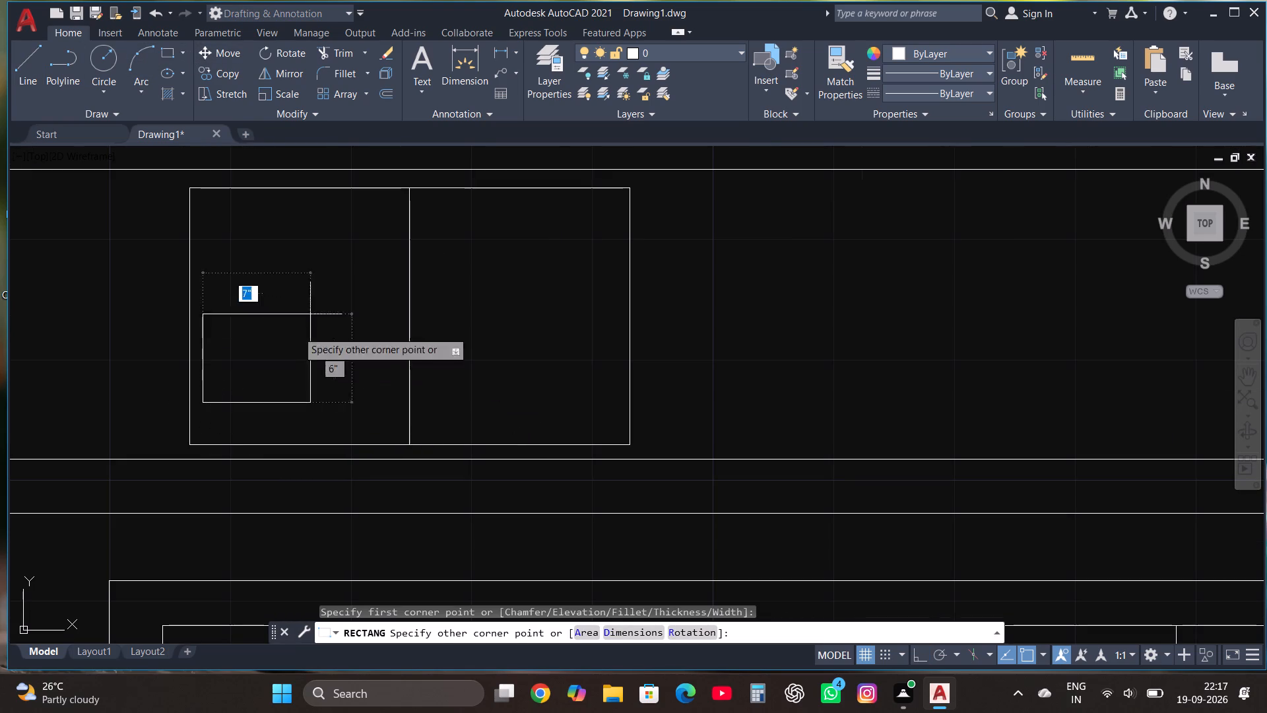
{"action": "left_click", "coordinate": [399, 202]}
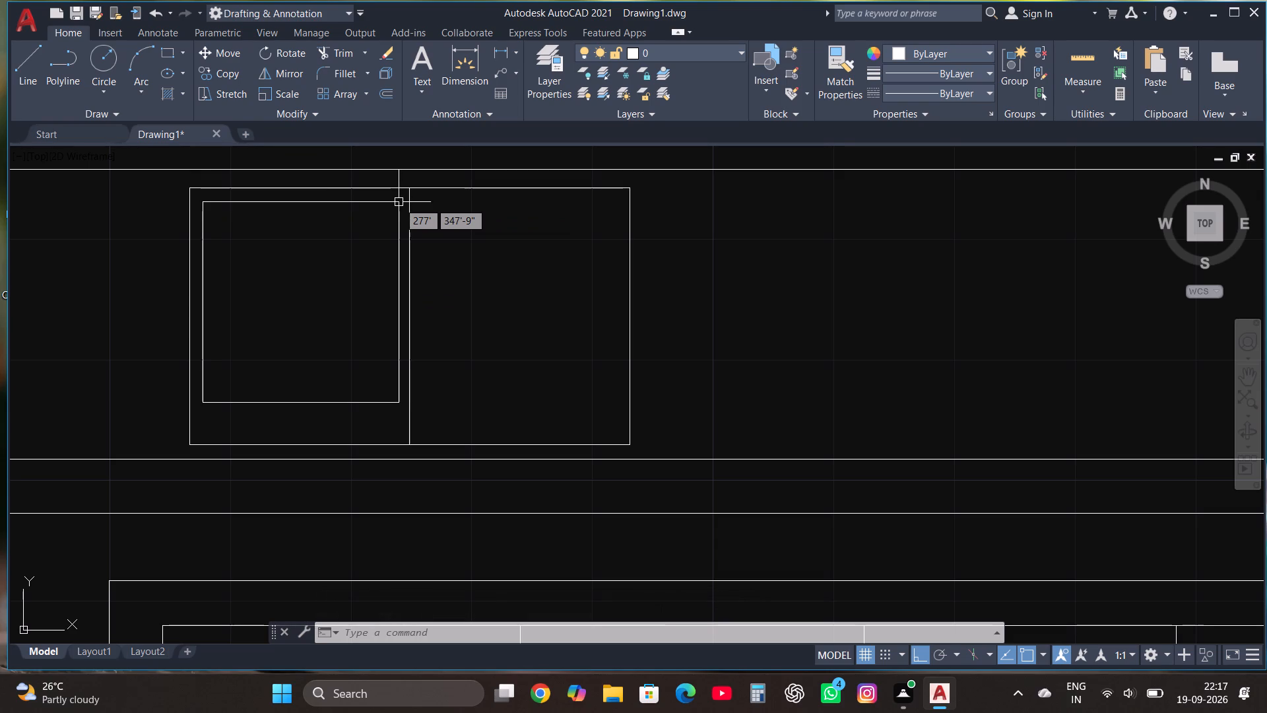
Copy the left basin rectangle about 1'-6" horizontally into the right half of the sink.
{"action": "left_click", "coordinate": [306, 201]}
{"action": "left_click", "coordinate": [228, 69]}
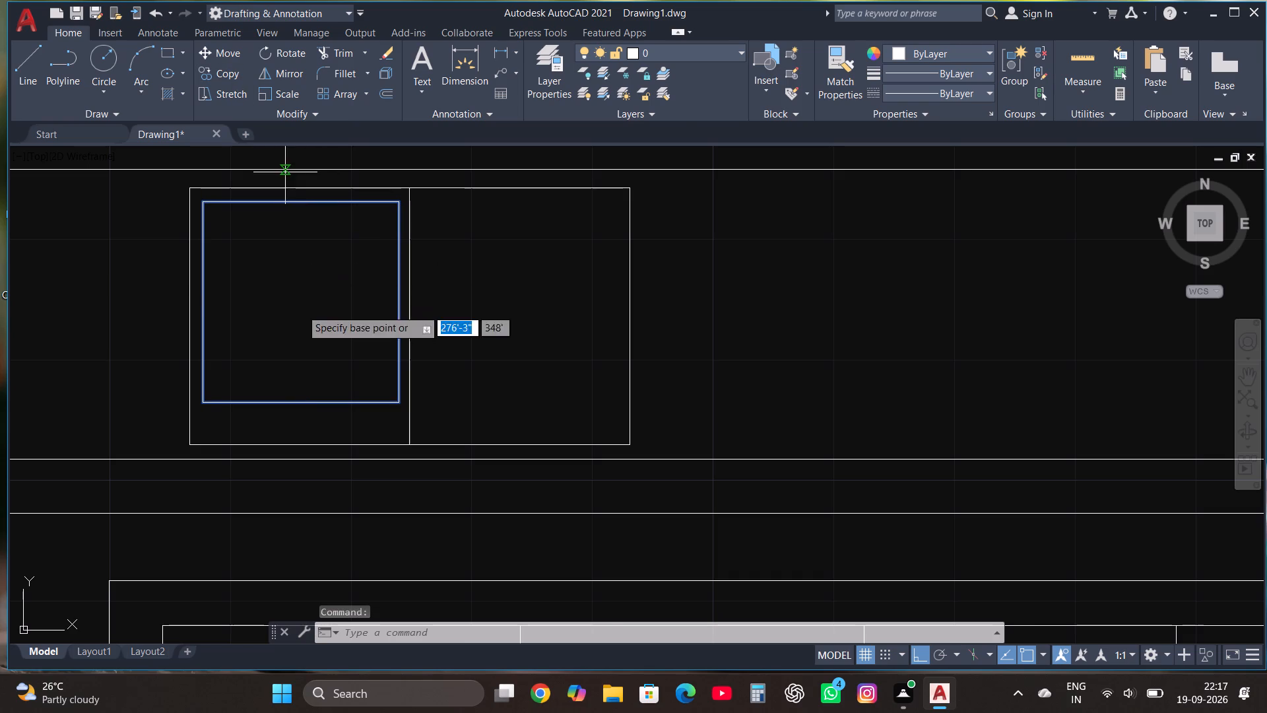
{"action": "left_click", "coordinate": [301, 309]}
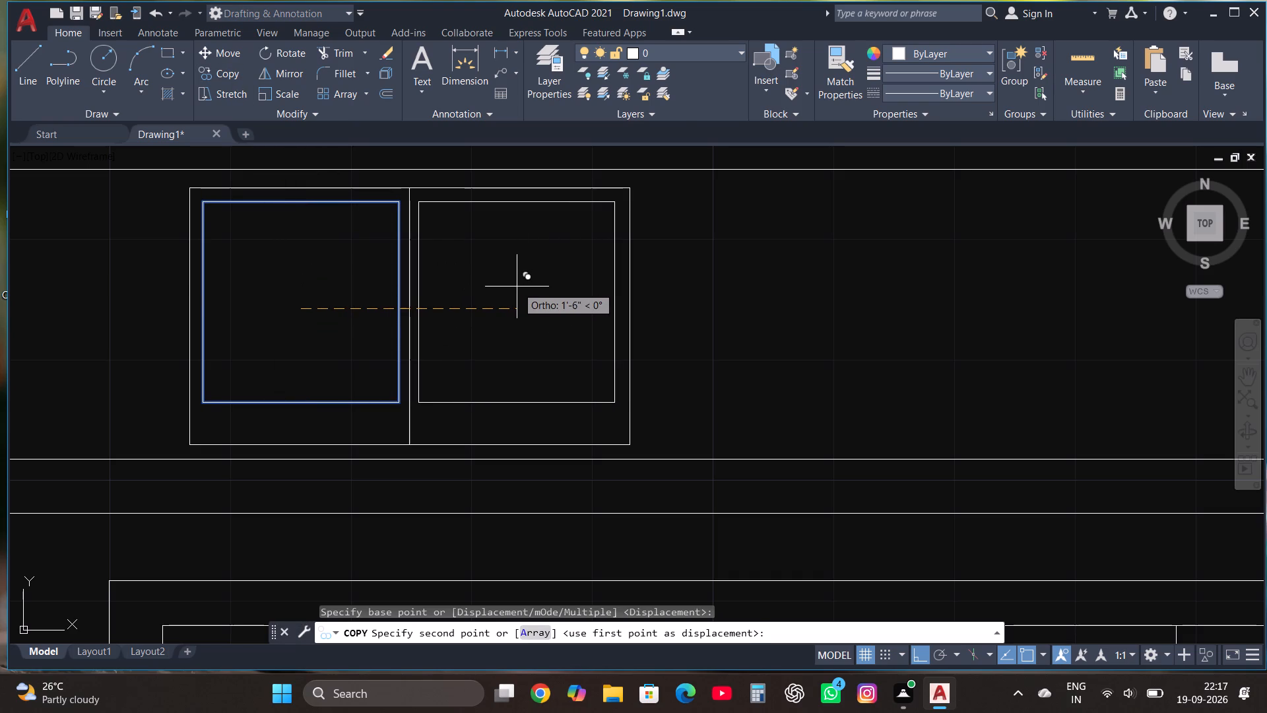
{"action": "left_click", "coordinate": [519, 287]}
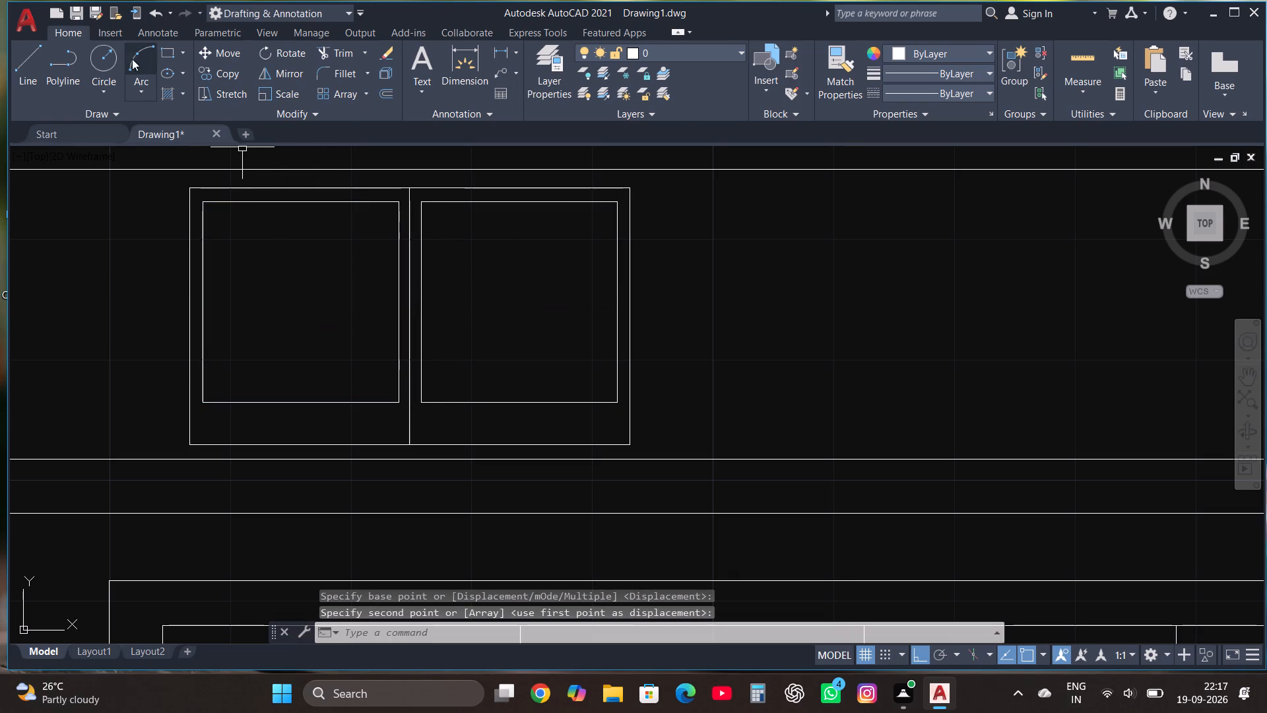
Draw a drain circle of about 1" radius near the middle of the left sink basin.
{"action": "left_click", "coordinate": [97, 50]}
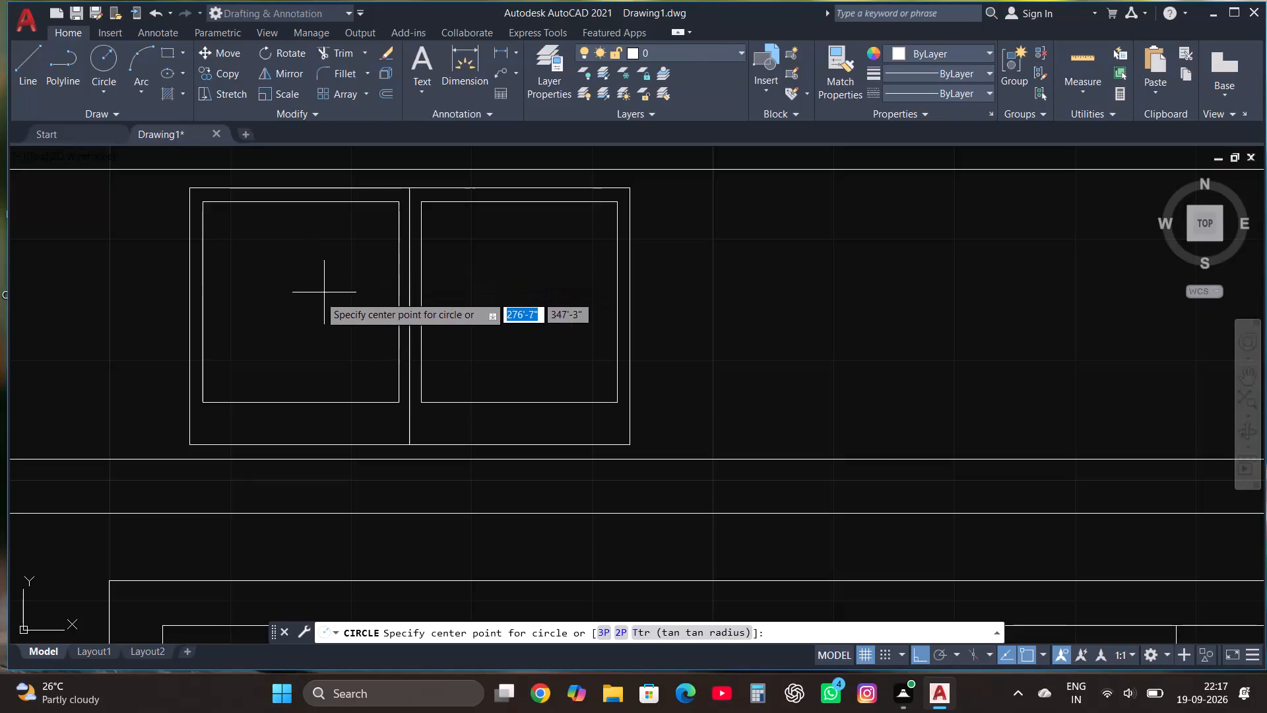
{"action": "left_click", "coordinate": [302, 292]}
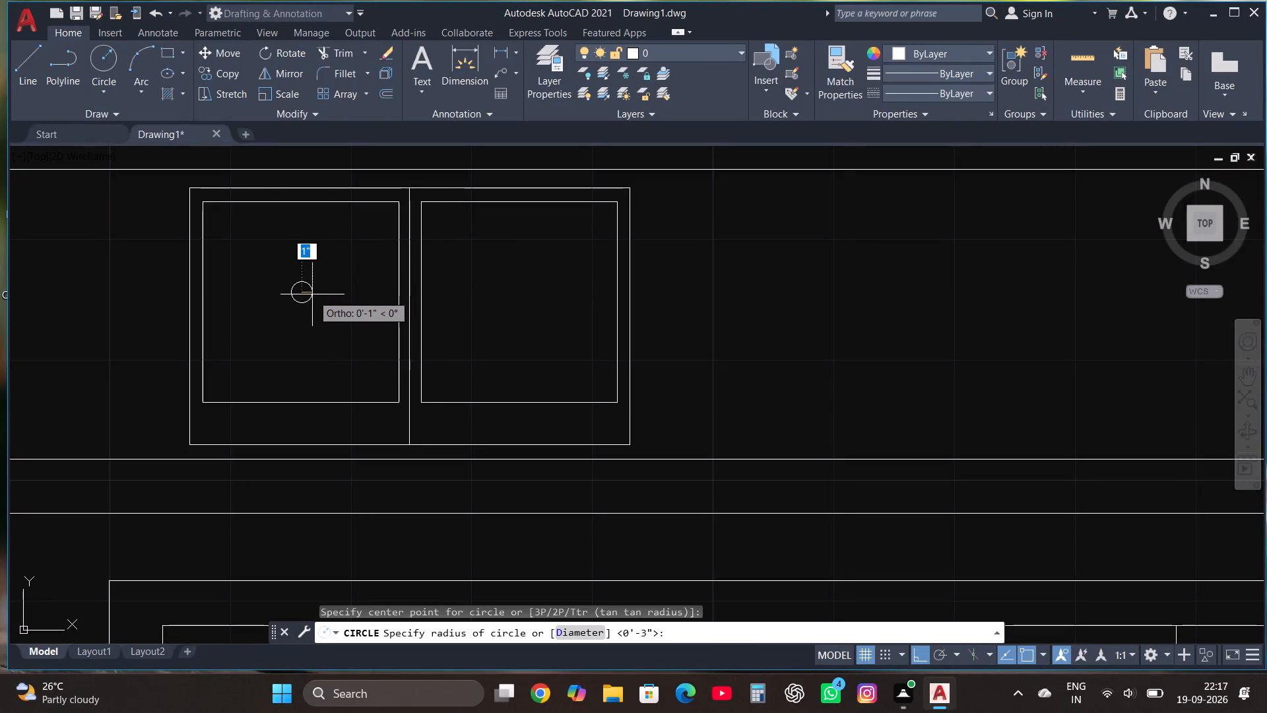
{"action": "left_click", "coordinate": [312, 294]}
Copy the drain circle horizontally into the matching position in the right sink basin.
{"action": "left_click", "coordinate": [307, 286]}
{"action": "left_click", "coordinate": [222, 71]}
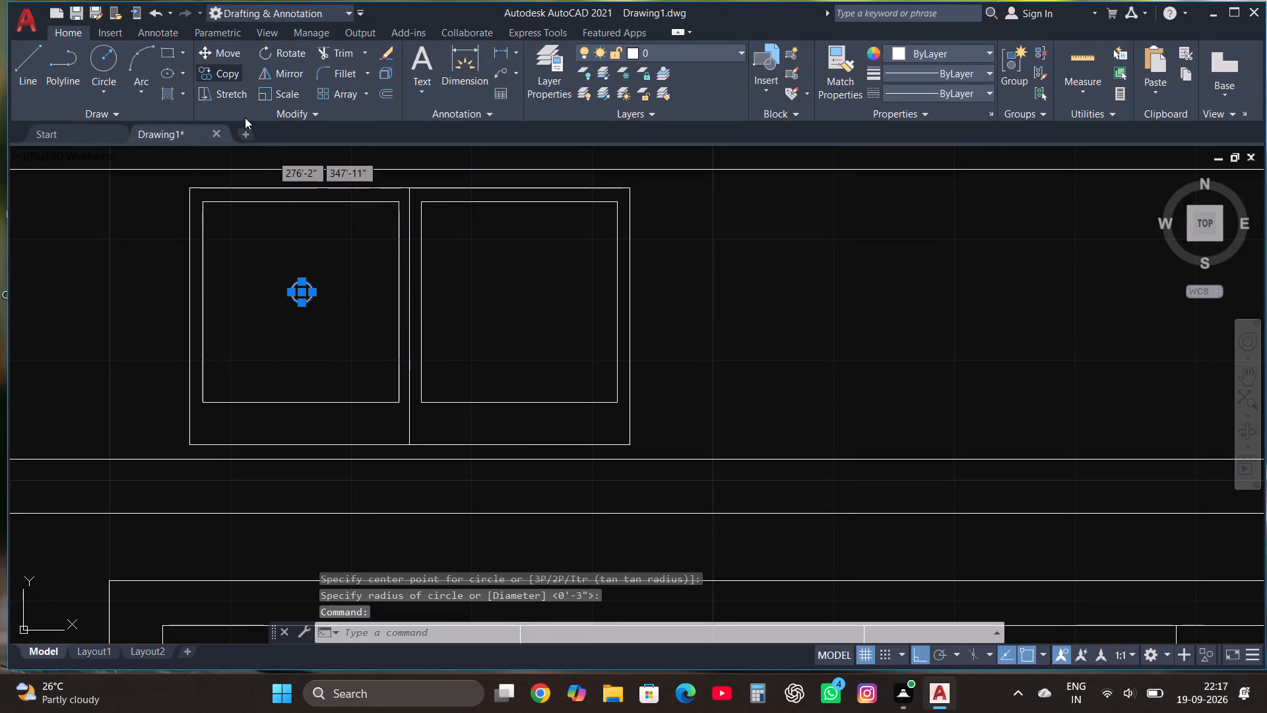
{"action": "left_click", "coordinate": [302, 298]}
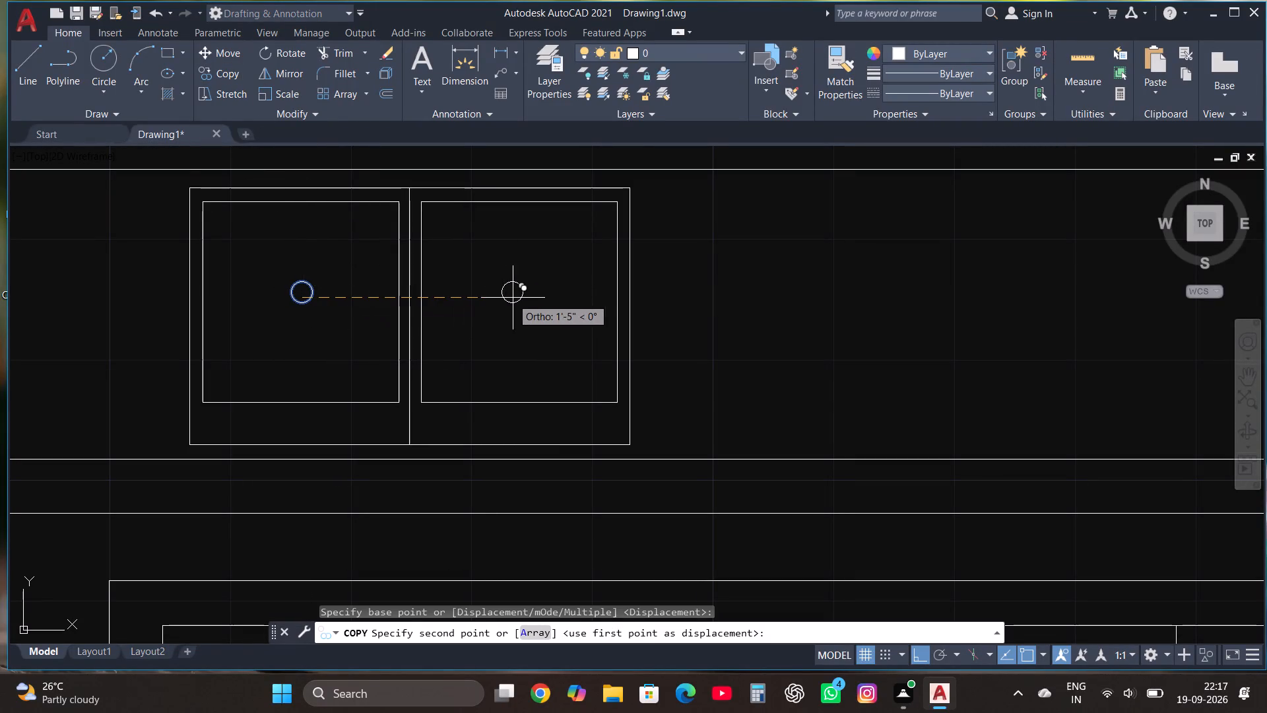
{"action": "left_click", "coordinate": [520, 298]}
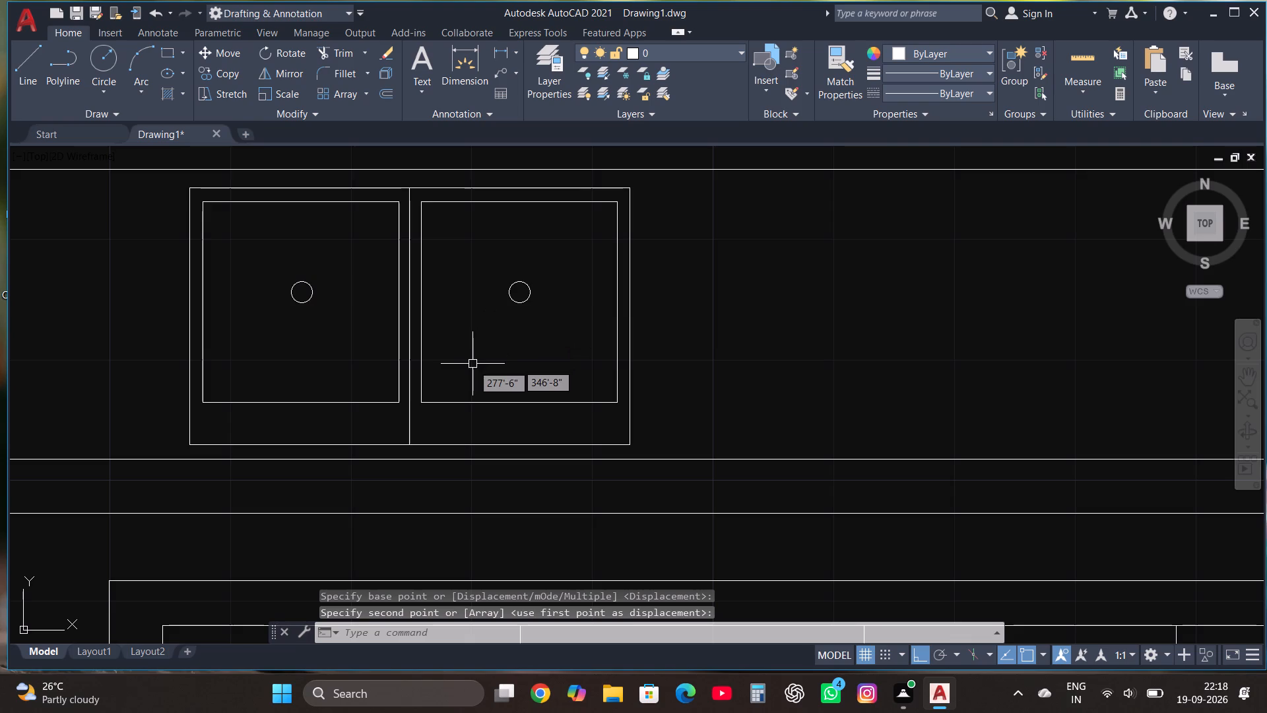
Copy the door beside the kitchen's lower-right corner onto the lower face of the wall between the kitchen and the room above it.
{"action": "scroll", "coordinate": [364, 368], "scroll_direction": "down", "scroll_amount": 4}
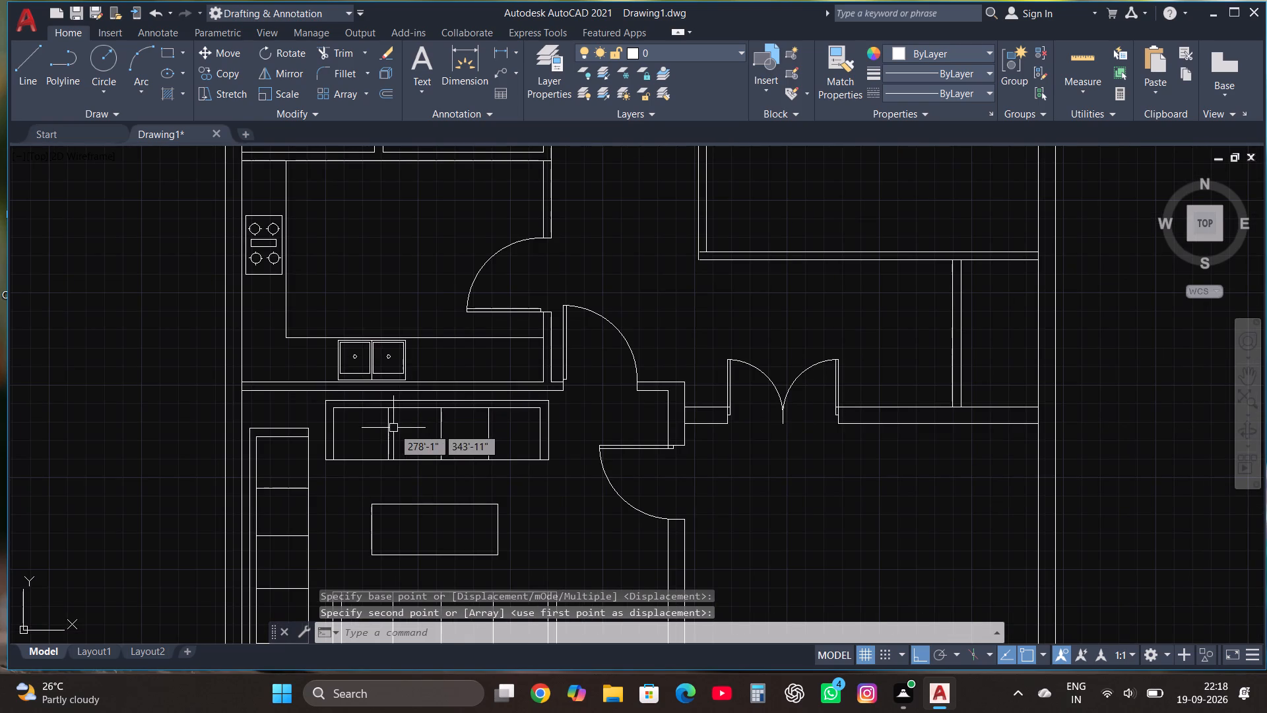
{"action": "scroll", "coordinate": [393, 430], "scroll_direction": "down", "scroll_amount": 1}
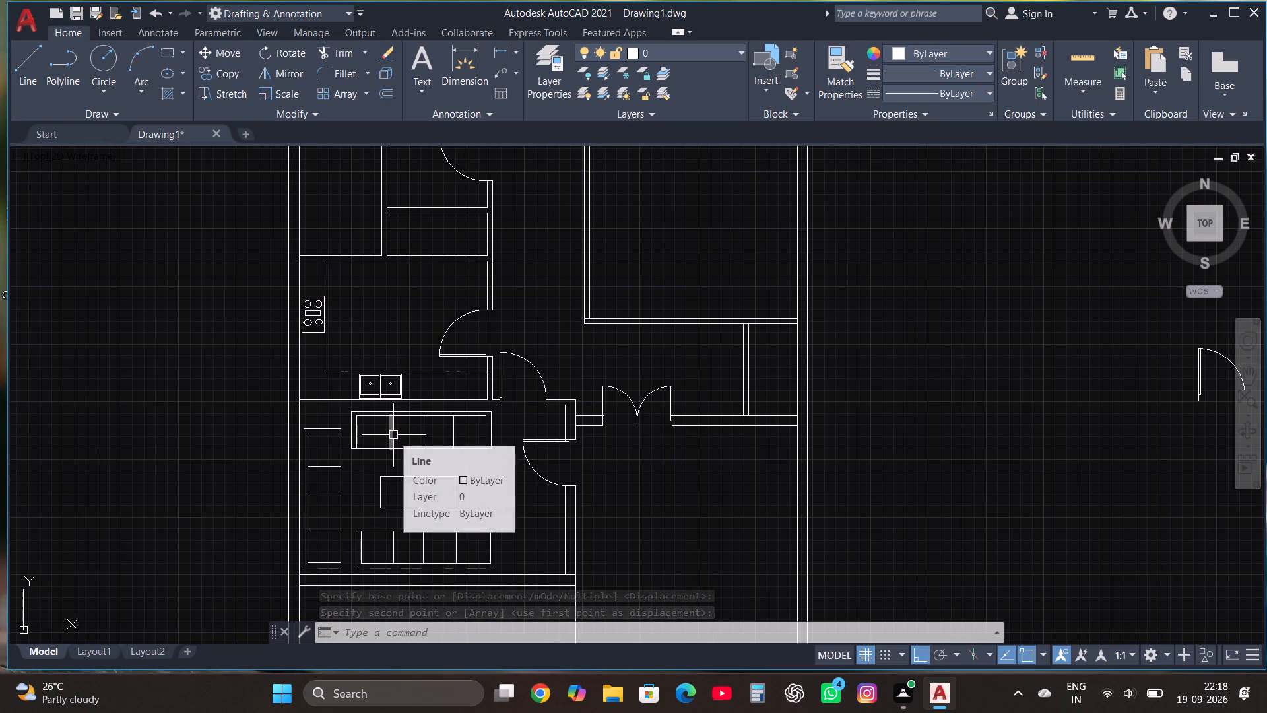
{"action": "scroll", "coordinate": [393, 435], "scroll_direction": "down", "scroll_amount": 1}
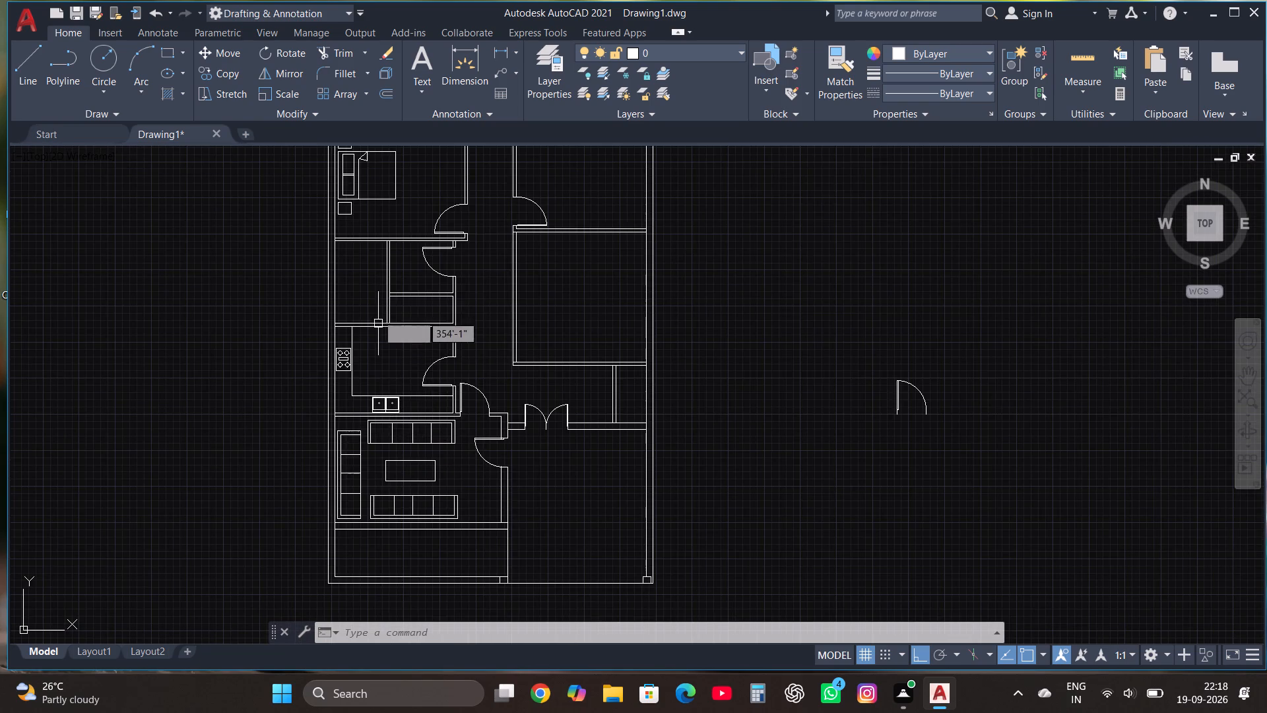
{"action": "scroll", "coordinate": [375, 277], "scroll_direction": "up", "scroll_amount": 2}
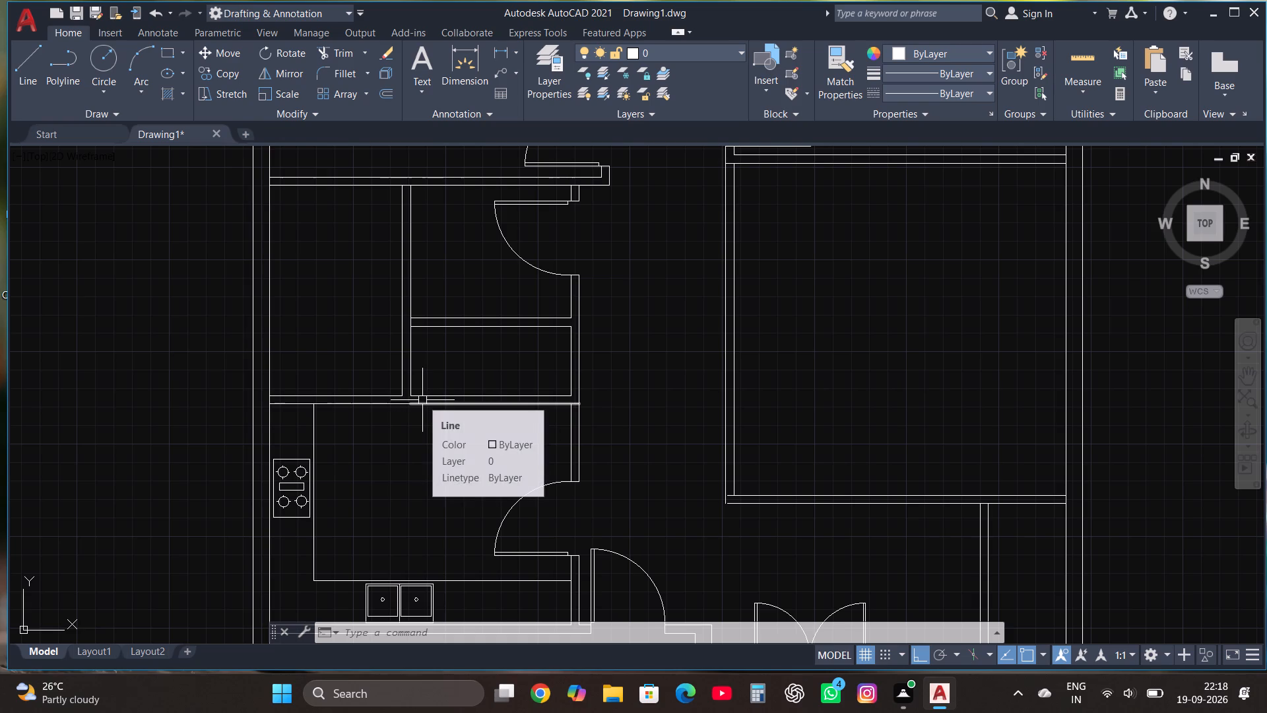
{"action": "scroll", "coordinate": [422, 400], "scroll_direction": "down", "scroll_amount": 2}
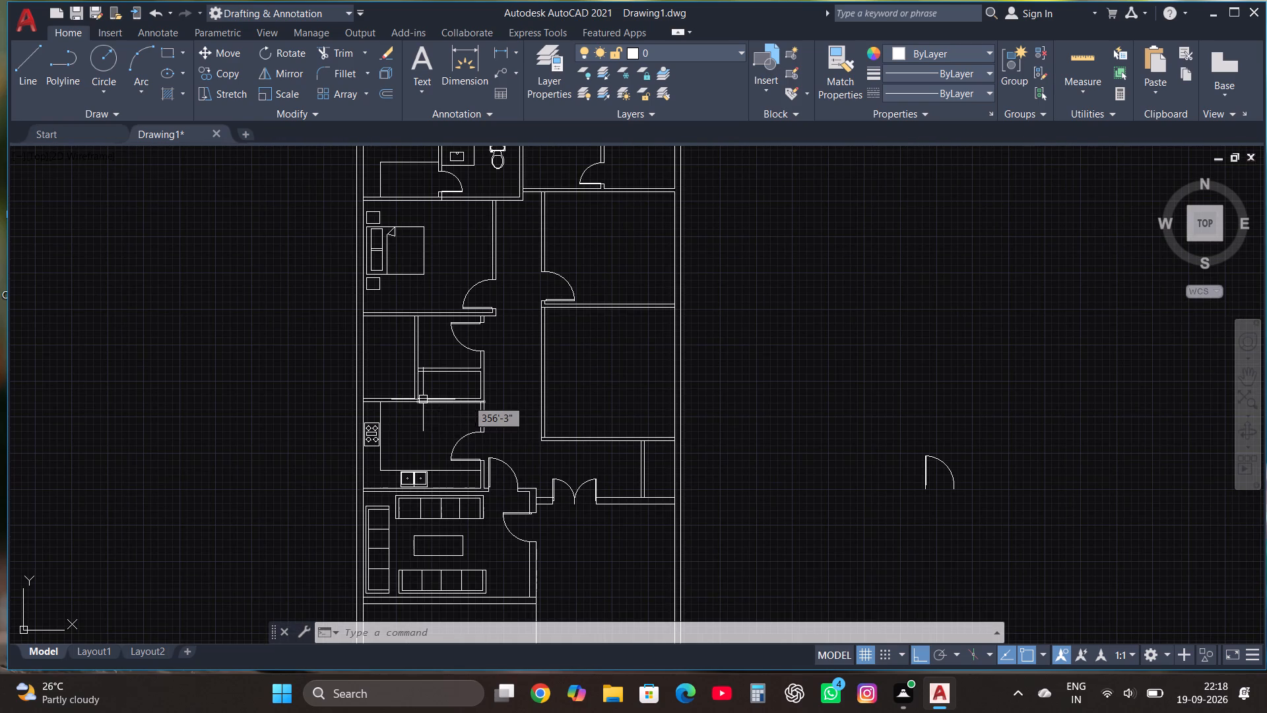
{"action": "left_click", "coordinate": [490, 461]}
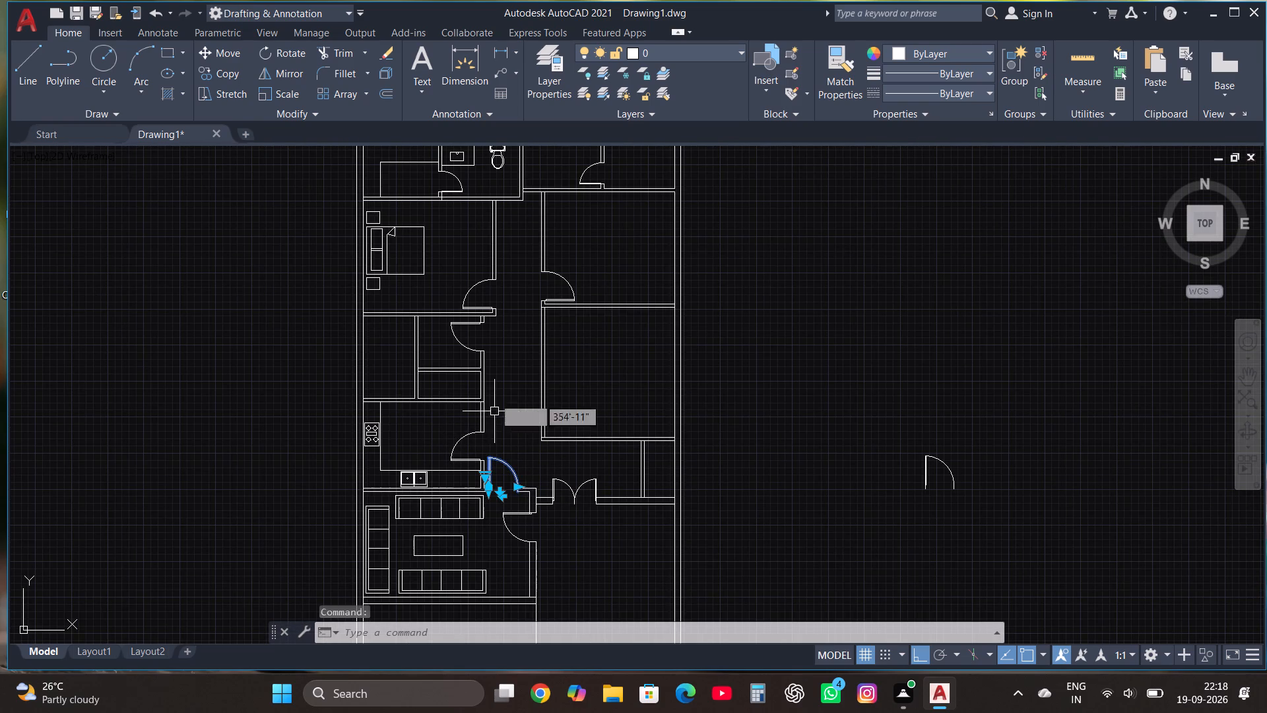
{"action": "left_click", "coordinate": [235, 72]}
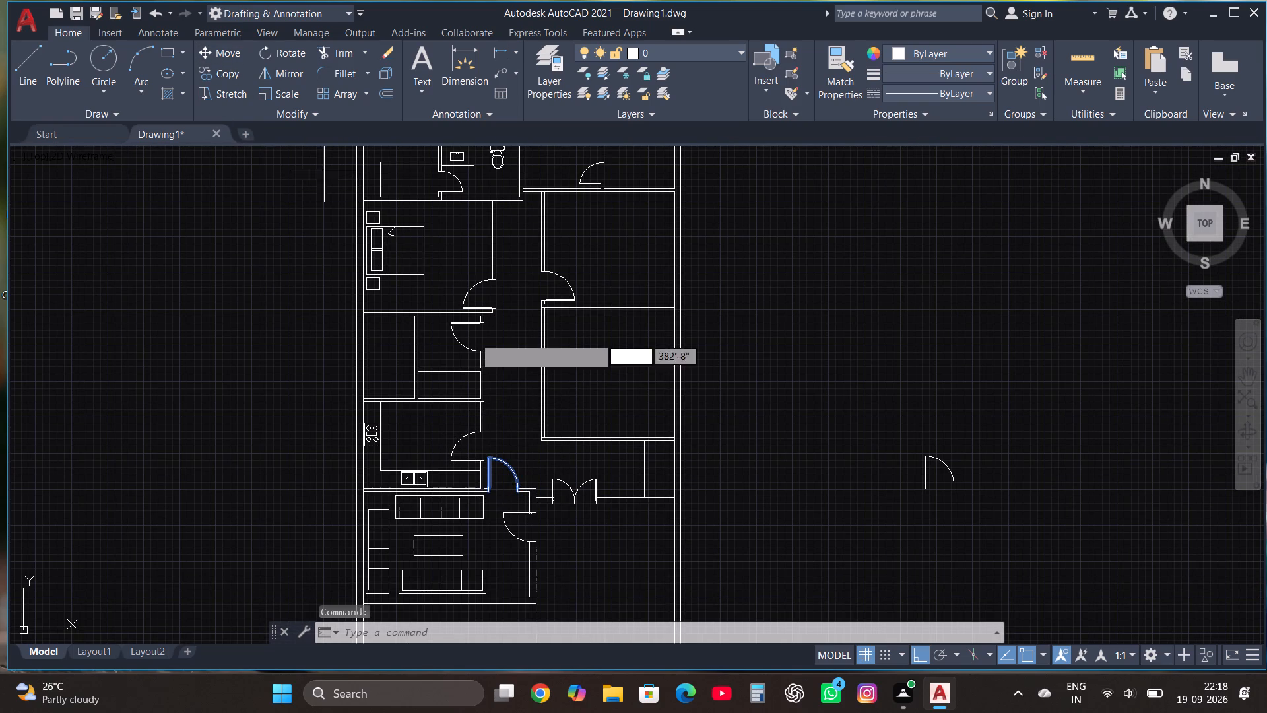
{"action": "scroll", "coordinate": [556, 510], "scroll_direction": "up", "scroll_amount": 2}
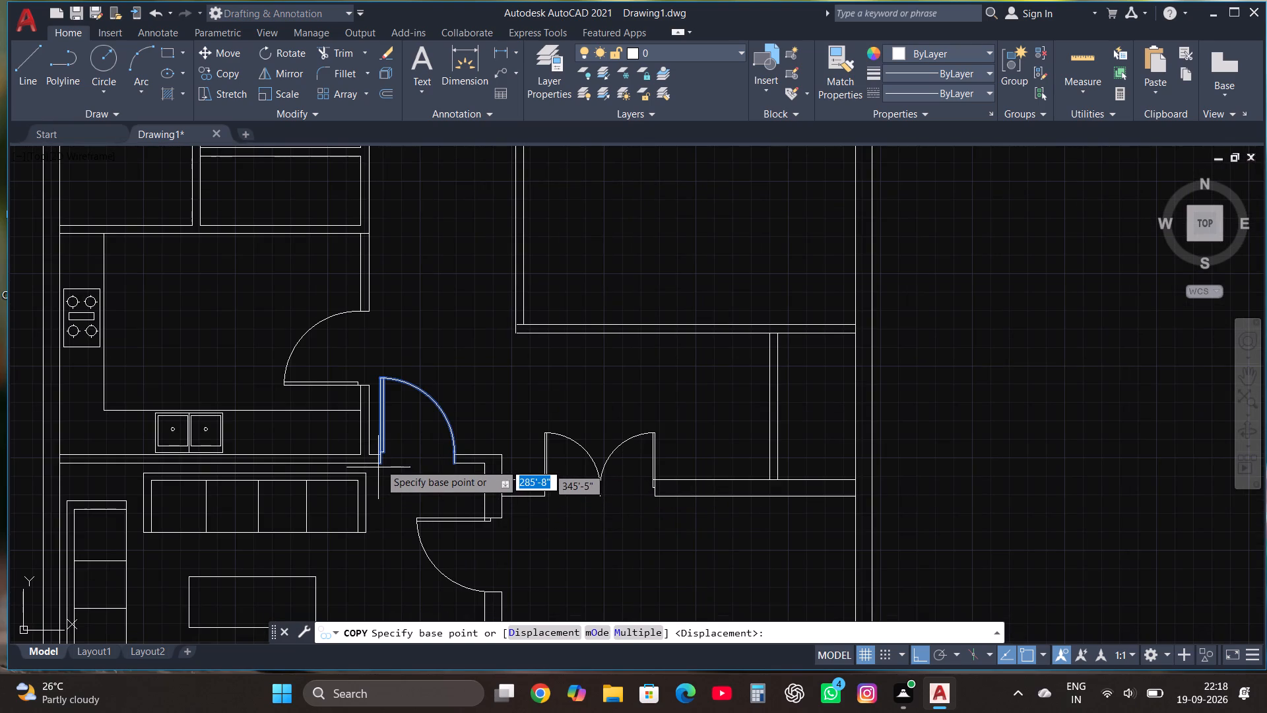
{"action": "left_click", "coordinate": [379, 463]}
{"action": "scroll", "coordinate": [378, 515], "scroll_direction": "down", "scroll_amount": 3}
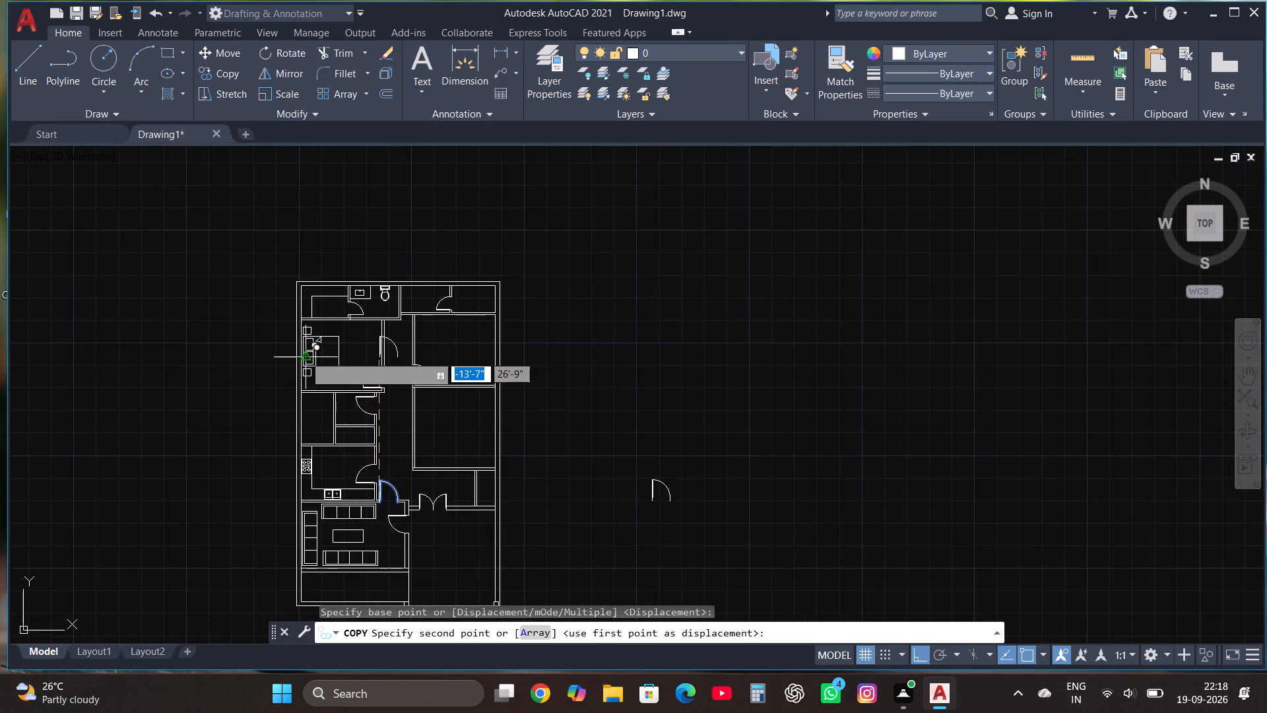
{"action": "key", "text": "F8"}
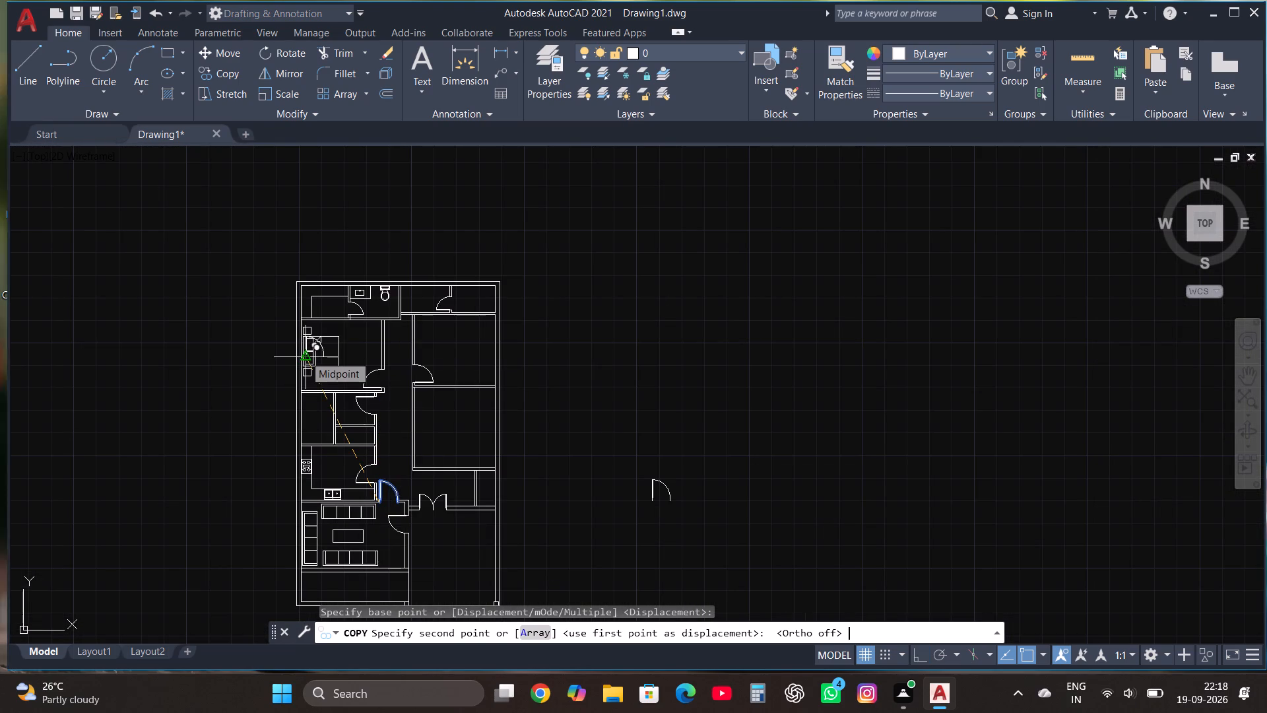
{"action": "scroll", "coordinate": [308, 383], "scroll_direction": "up", "scroll_amount": 2}
{"action": "scroll", "coordinate": [320, 535], "scroll_direction": "up", "scroll_amount": 3}
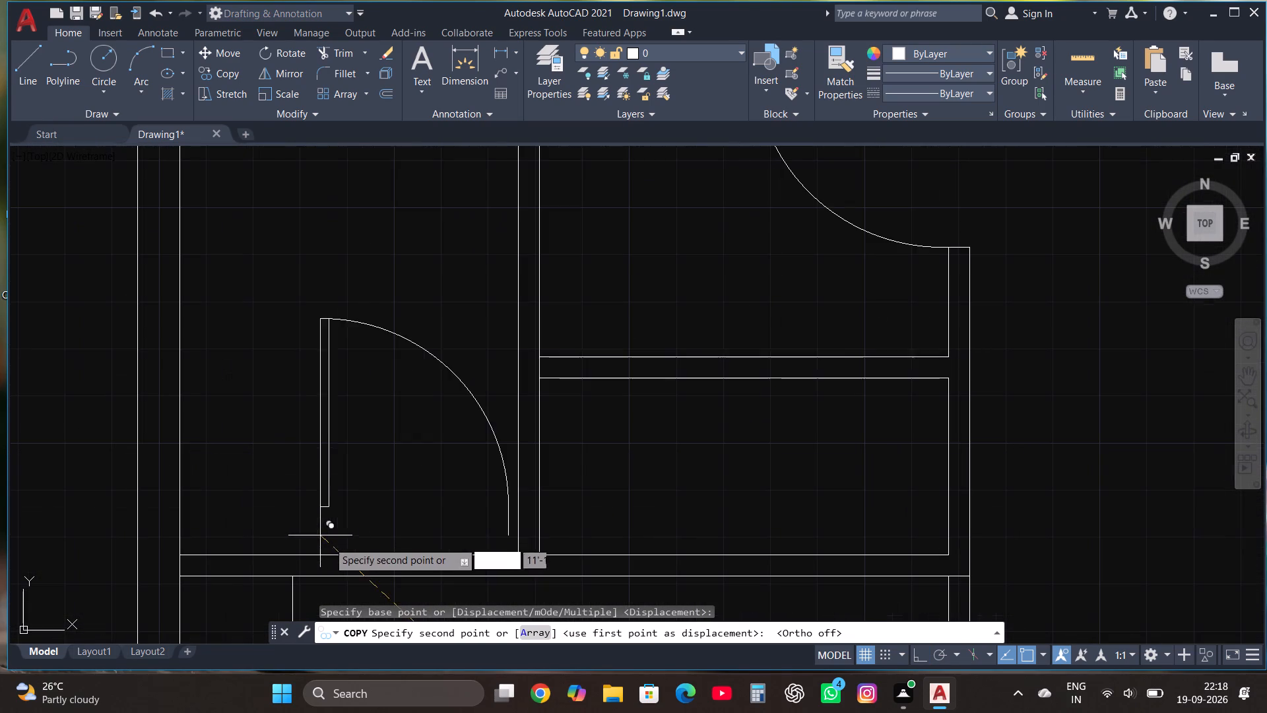
{"action": "left_click", "coordinate": [329, 575]}
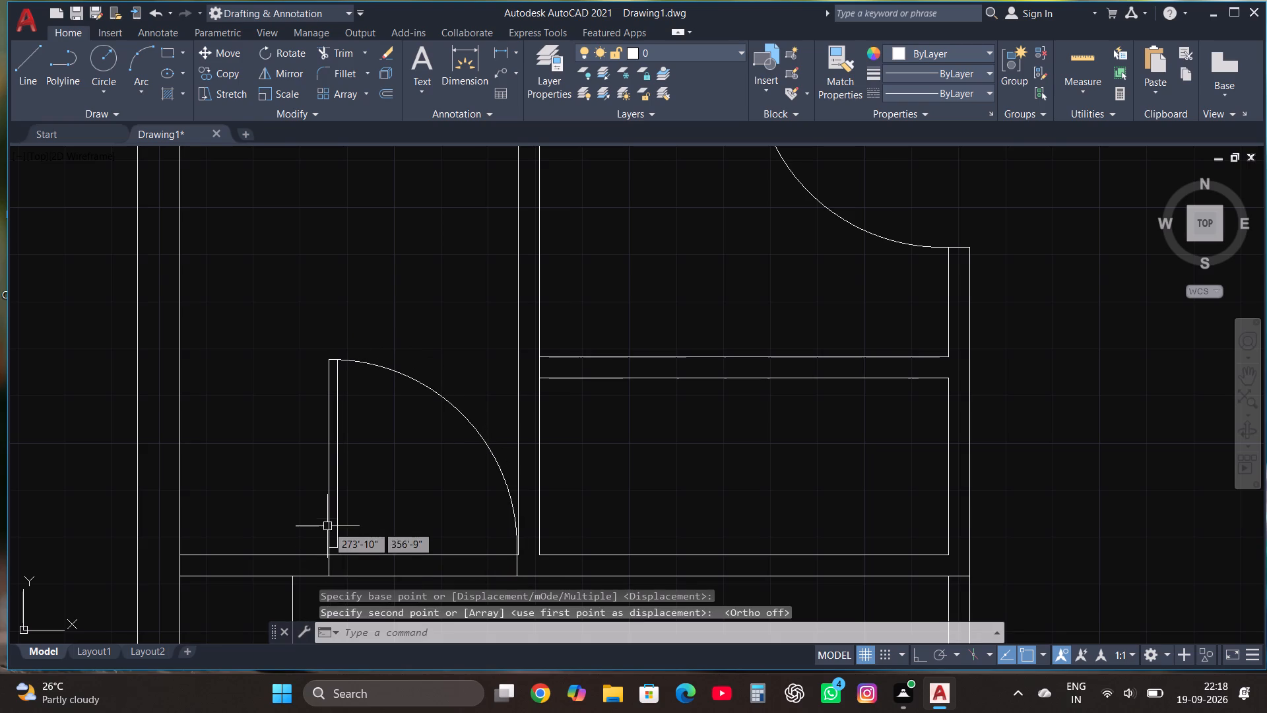
Mirror the copied door about a vertical line through its hinge point and erase the unmirrored copy.
{"action": "left_click", "coordinate": [327, 518]}
{"action": "left_click", "coordinate": [278, 69]}
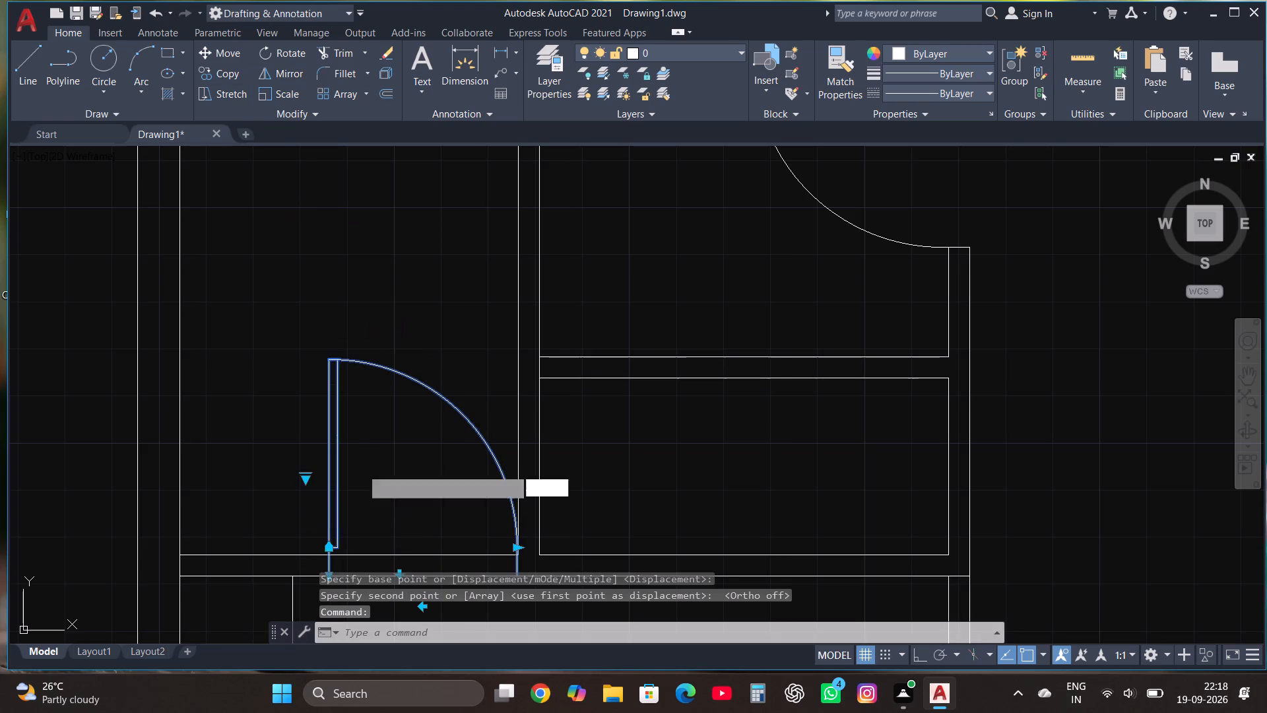
{"action": "left_click", "coordinate": [328, 574]}
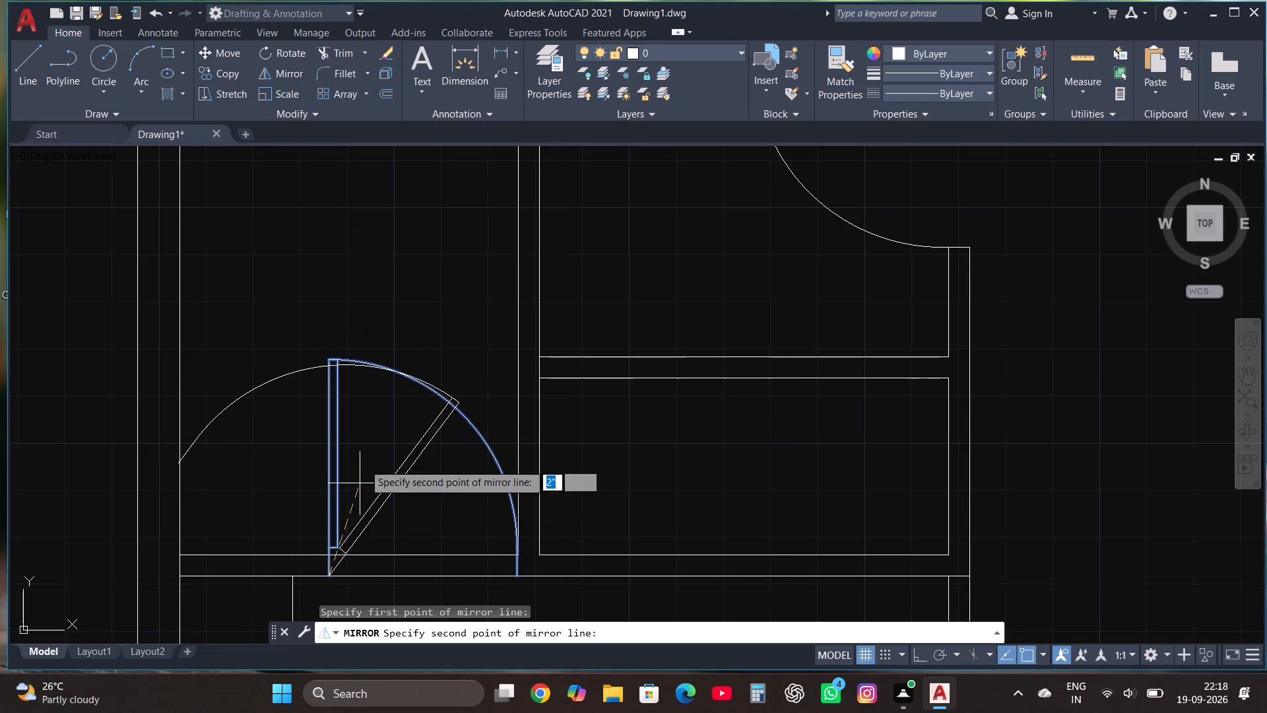
{"action": "key", "text": "F8"}
{"action": "left_click", "coordinate": [348, 292]}
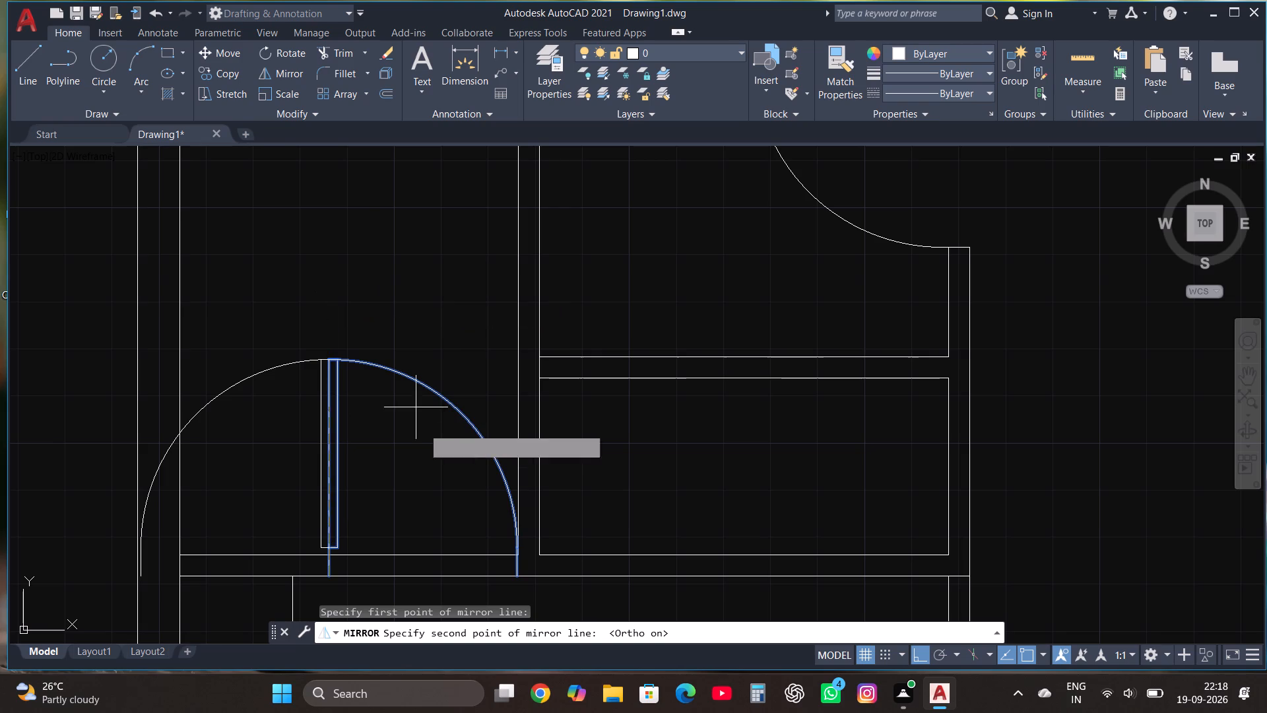
{"action": "left_click", "coordinate": [288, 311]}
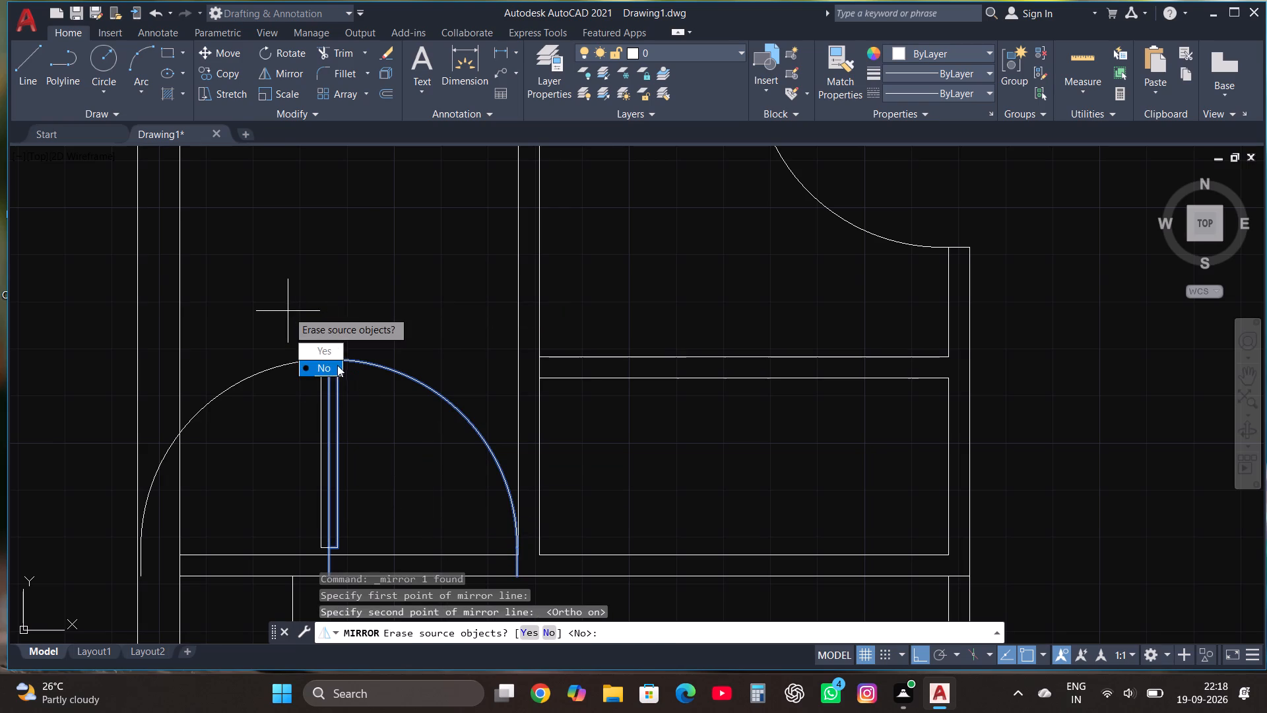
{"action": "left_click_drag", "start_coordinate": [337, 365], "coordinate": [288, 311]}
{"action": "left_click", "coordinate": [364, 363]}
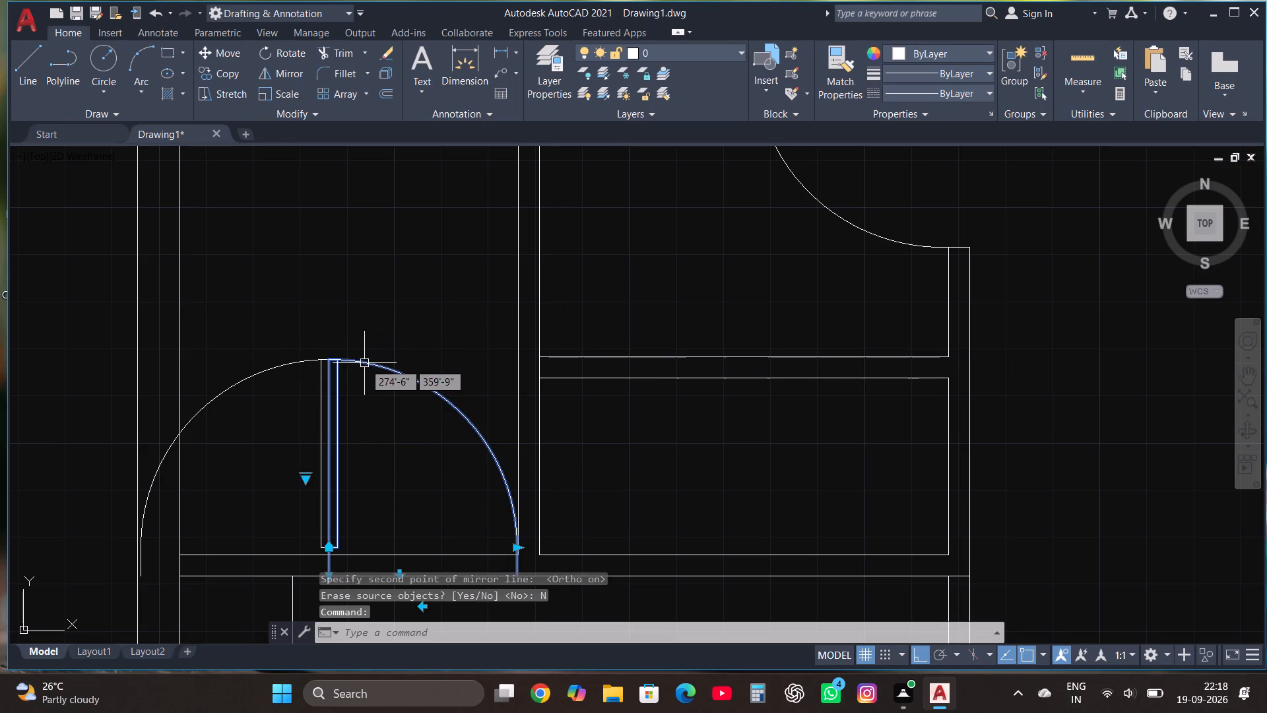
{"action": "key", "text": "Delete"}
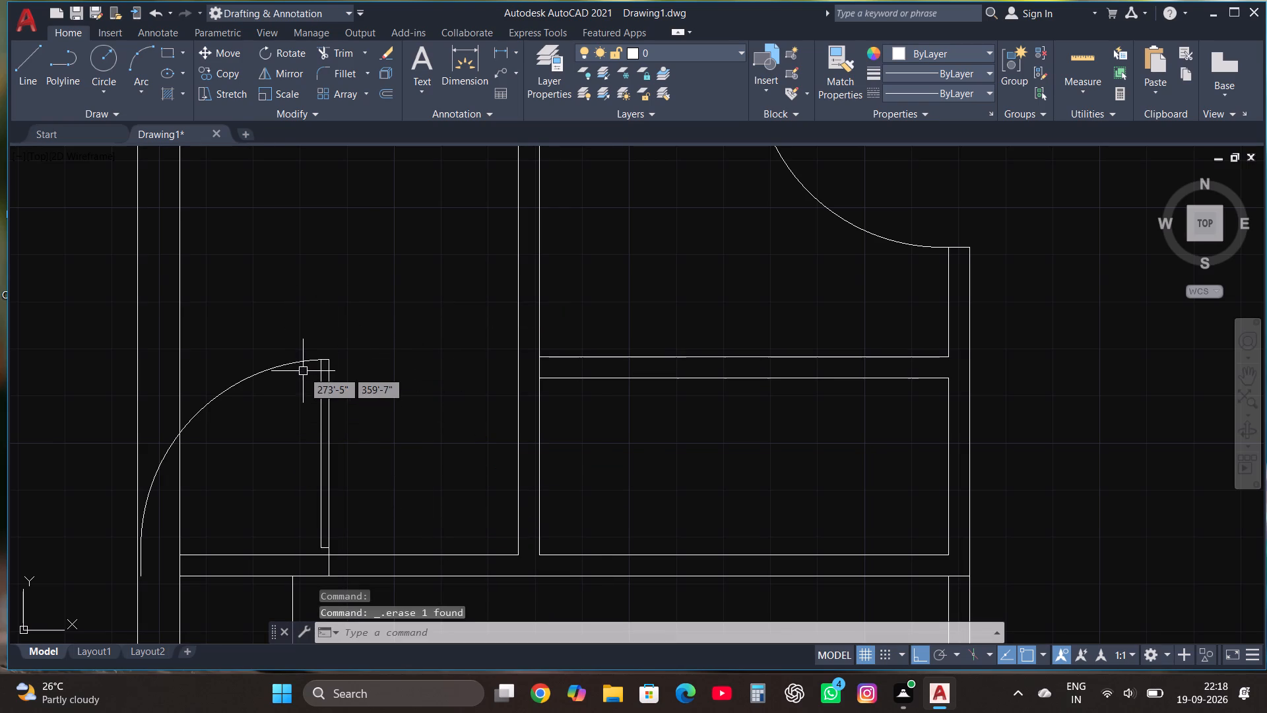
Move the mirrored door about 3'-1" right along the kitchen's top wall, close to the partition.
{"action": "left_click", "coordinate": [298, 363]}
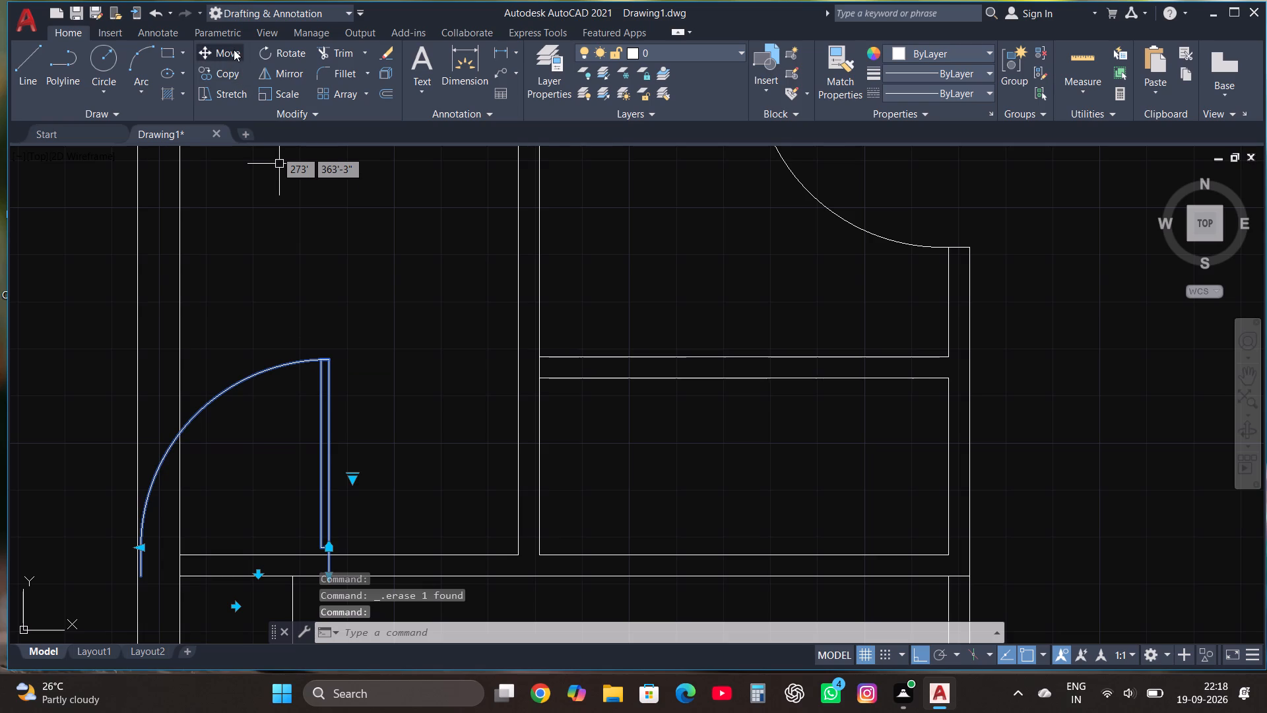
{"action": "left_click", "coordinate": [234, 50]}
{"action": "left_click", "coordinate": [330, 576]}
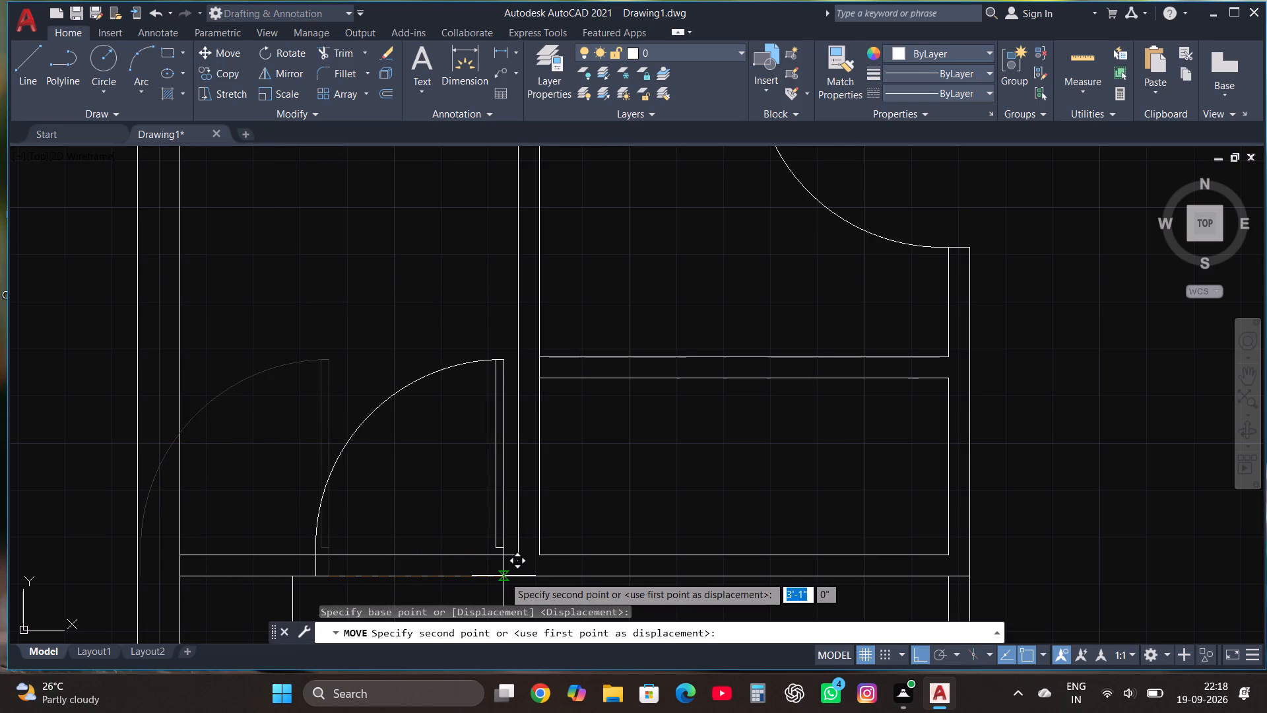
{"action": "left_click", "coordinate": [504, 576]}
Trim both wall lines across the new door opening in the kitchen's top wall.
{"action": "scroll", "coordinate": [416, 440], "scroll_direction": "down", "scroll_amount": 2}
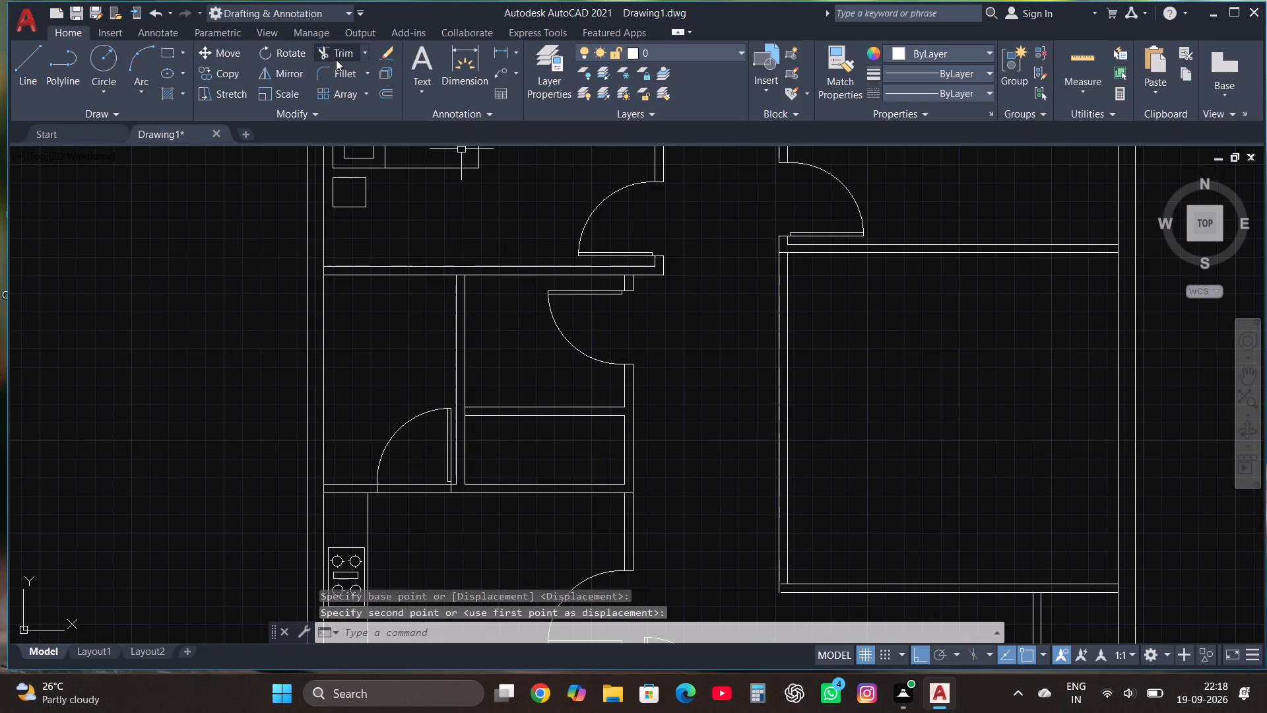
{"action": "left_click", "coordinate": [339, 50]}
{"action": "left_click", "coordinate": [438, 466]}
{"action": "left_click", "coordinate": [438, 520]}
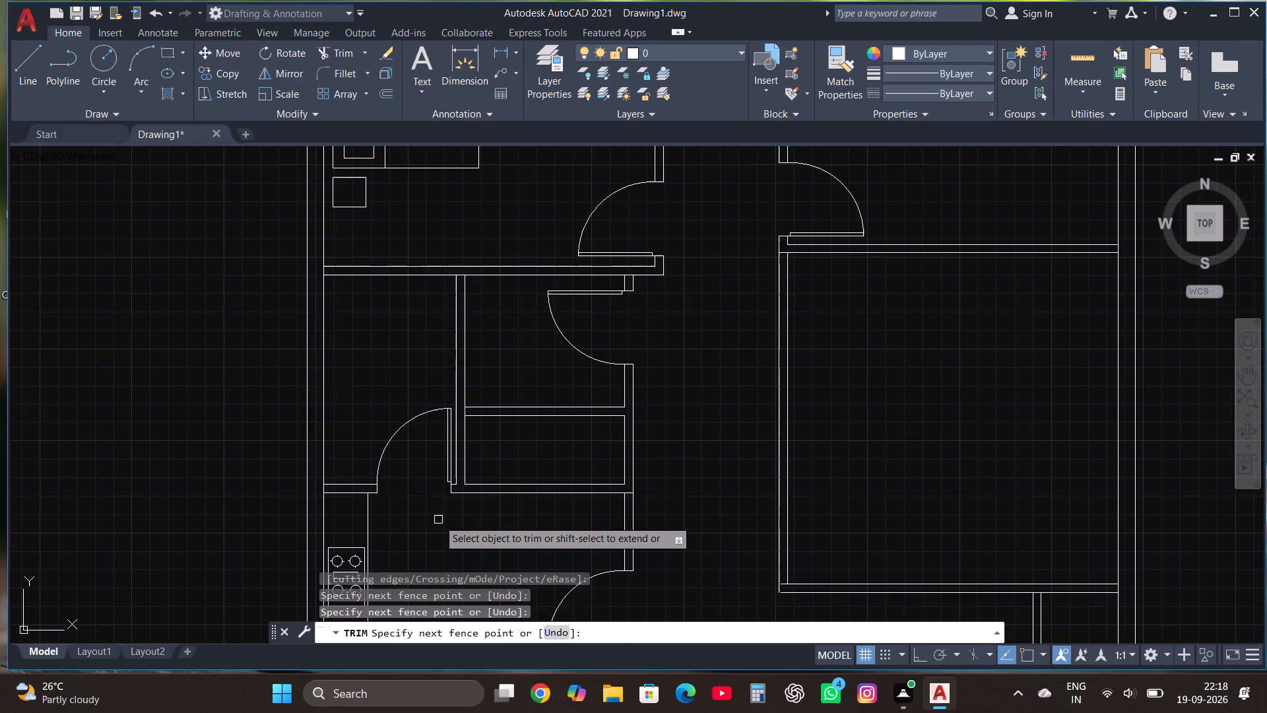
{"action": "key", "text": "Escape"}
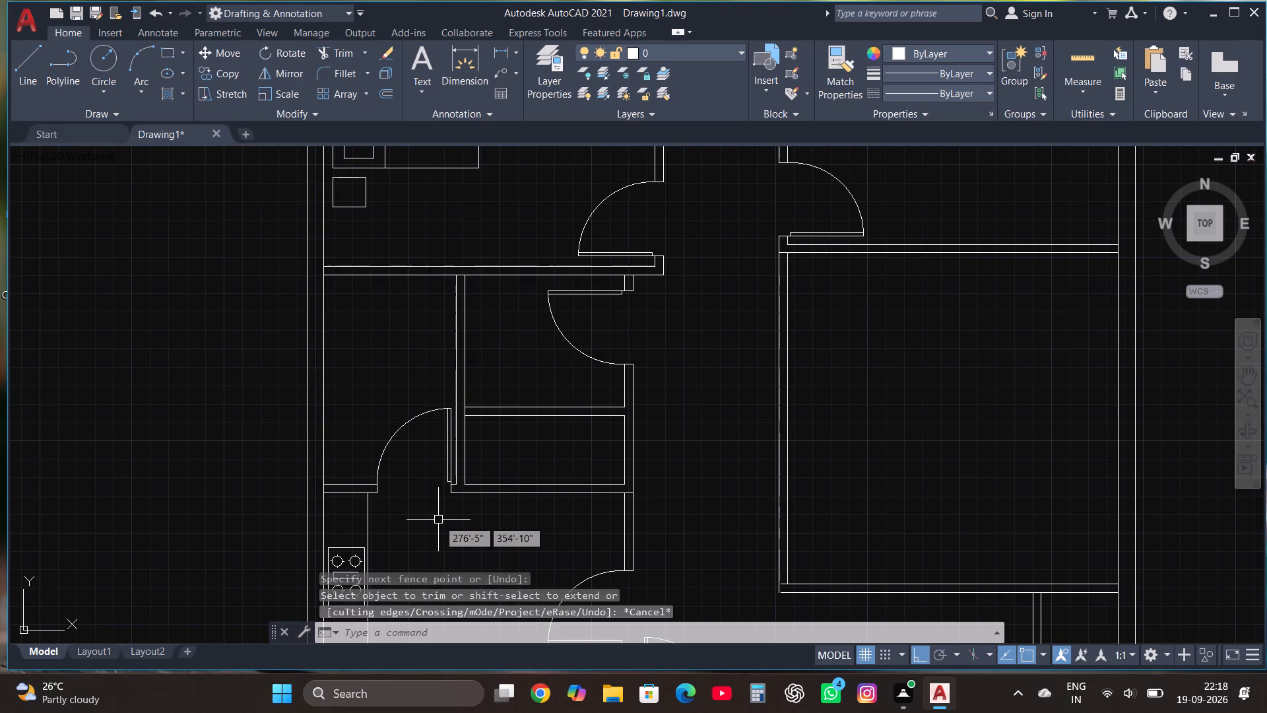
Draw a vertical counter line up from the kitchen's top wall left of the door, stopping just short of the upper room's top wall.
{"action": "scroll", "coordinate": [438, 520], "scroll_direction": "down", "scroll_amount": 2}
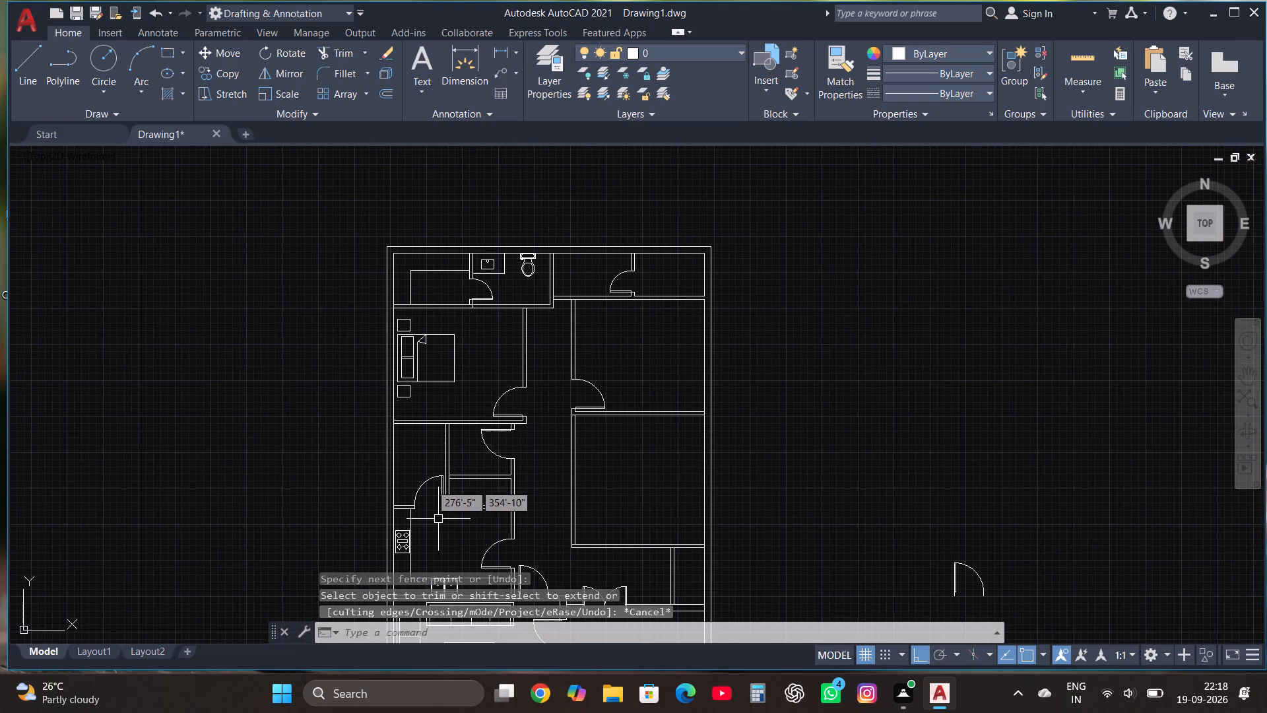
{"action": "scroll", "coordinate": [425, 470], "scroll_direction": "up", "scroll_amount": 1}
{"action": "left_click", "coordinate": [18, 63]}
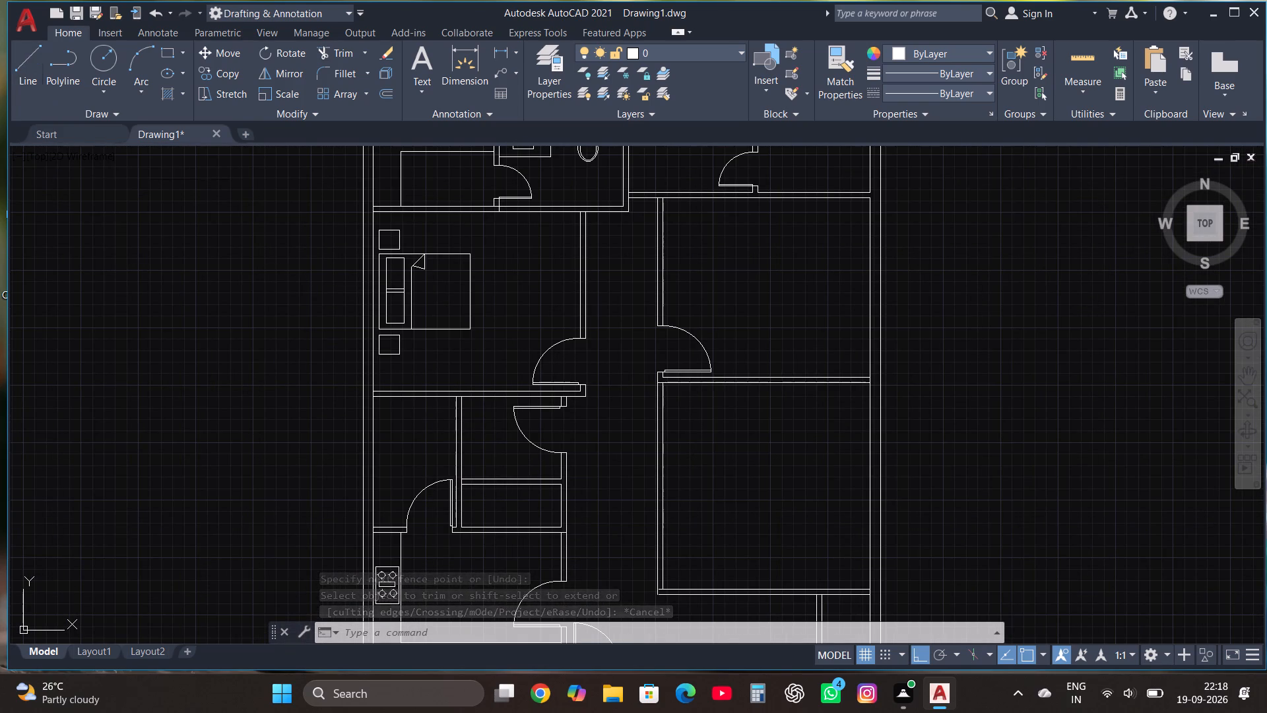
{"action": "scroll", "coordinate": [383, 543], "scroll_direction": "up", "scroll_amount": 3}
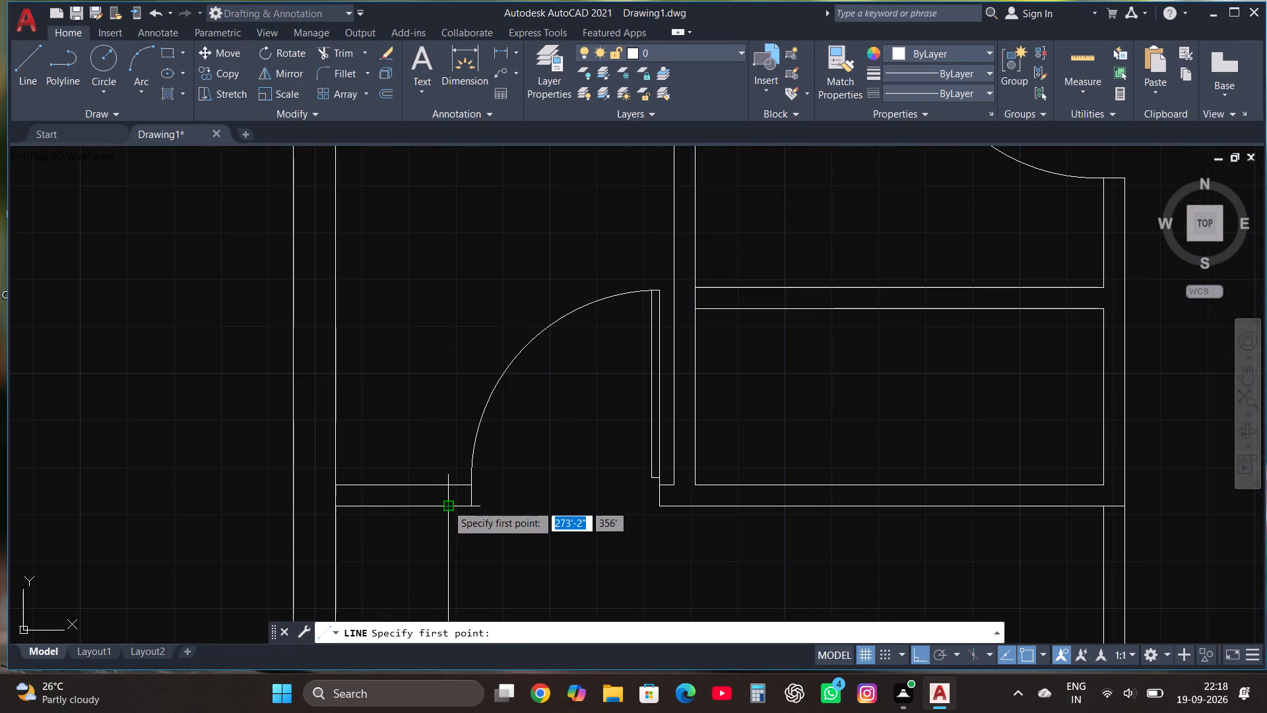
{"action": "left_click", "coordinate": [448, 486]}
{"action": "scroll", "coordinate": [447, 471], "scroll_direction": "down", "scroll_amount": 3}
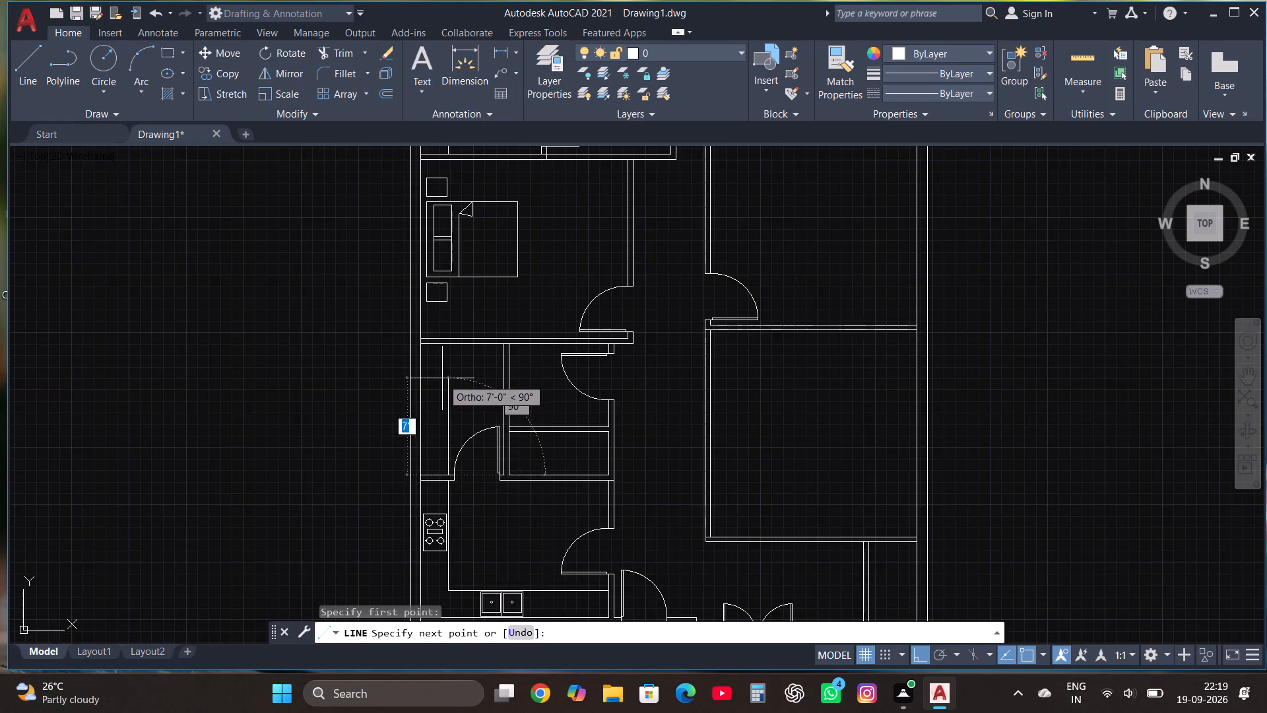
{"action": "scroll", "coordinate": [441, 378], "scroll_direction": "up", "scroll_amount": 2}
{"action": "left_click", "coordinate": [445, 341]}
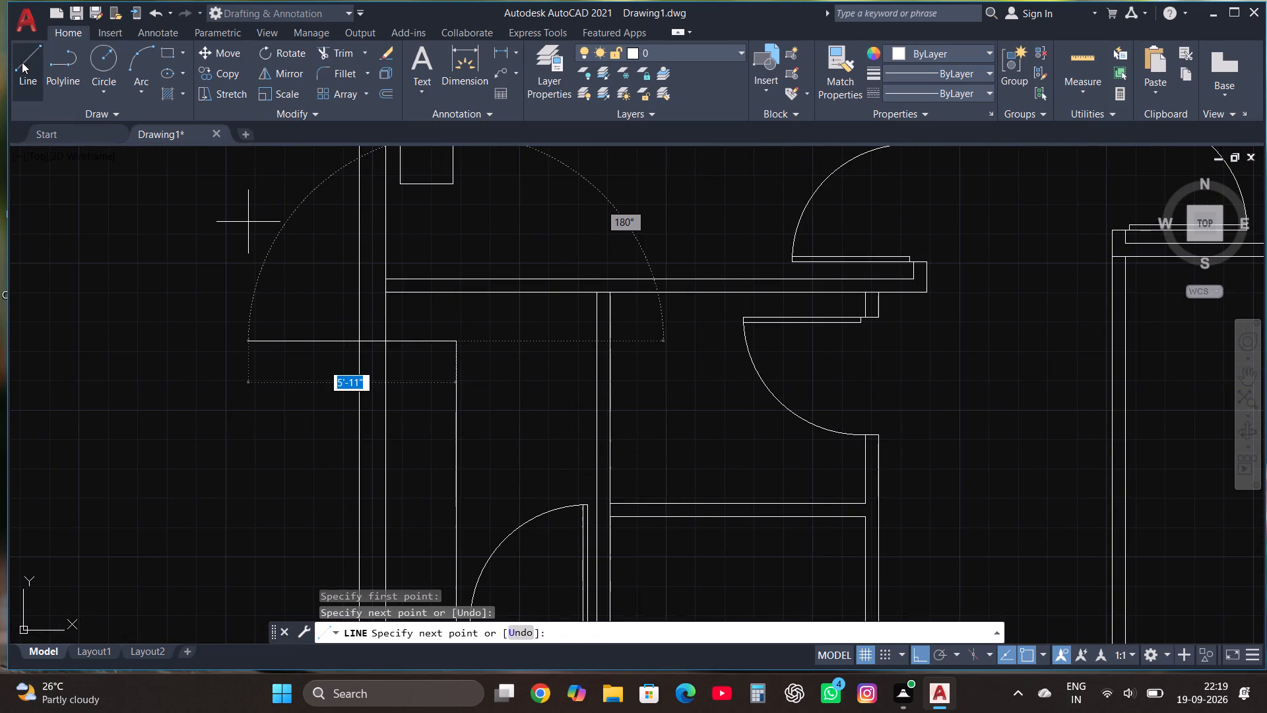
Draw a line 2' down the partition from the upper room's top-right corner and left past the vertical counter line.
{"action": "left_click", "coordinate": [24, 57]}
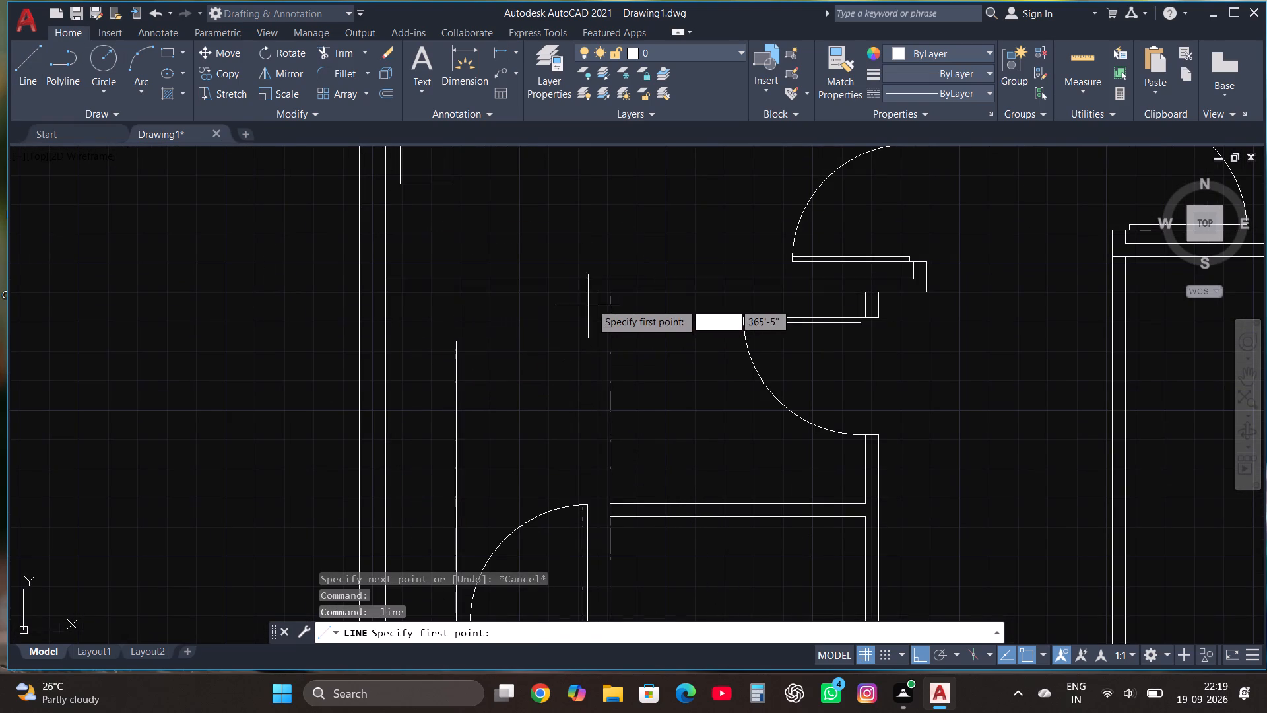
{"action": "left_click", "coordinate": [600, 290]}
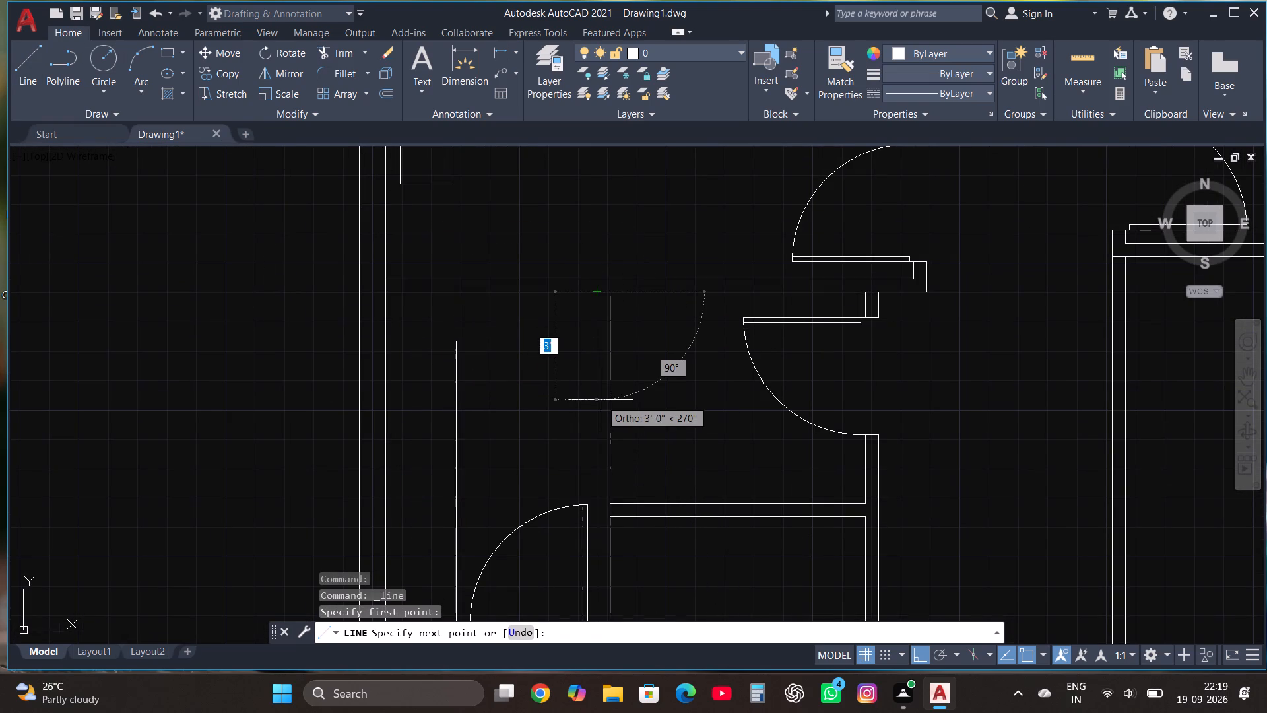
{"action": "type", "text": "2'"}
{"action": "key", "text": "Return"}
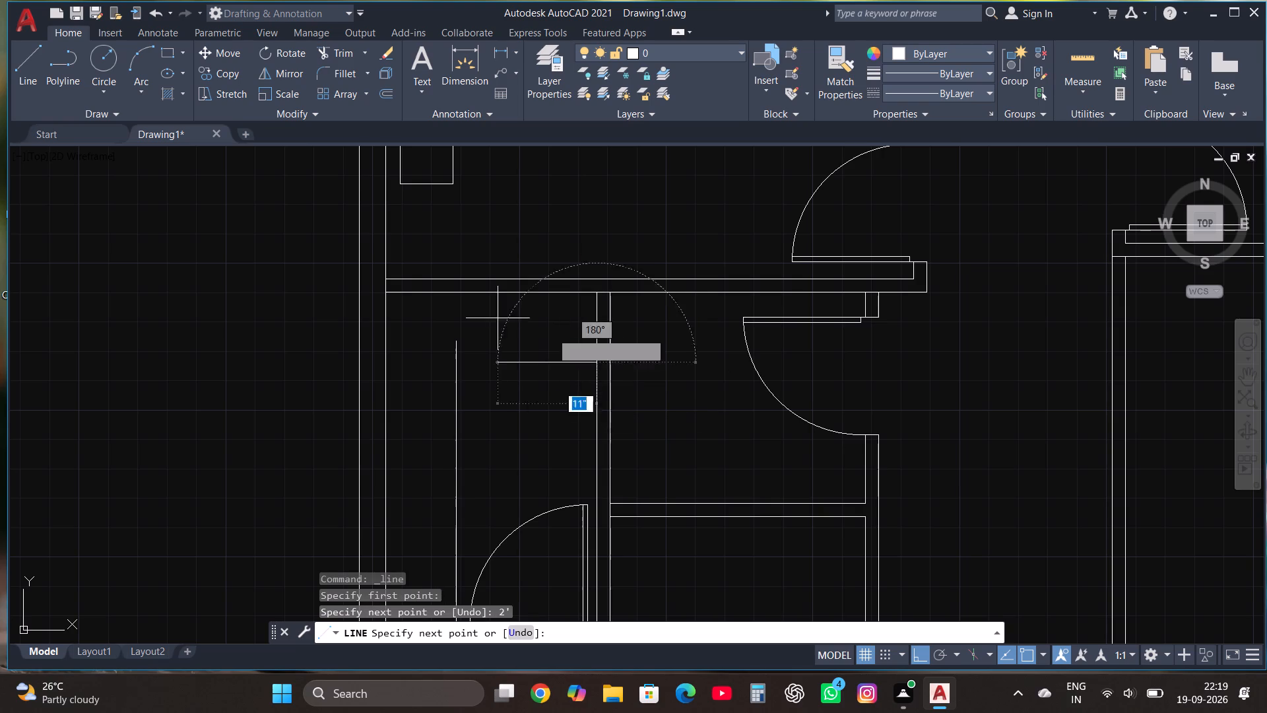
{"action": "left_click", "coordinate": [441, 342]}
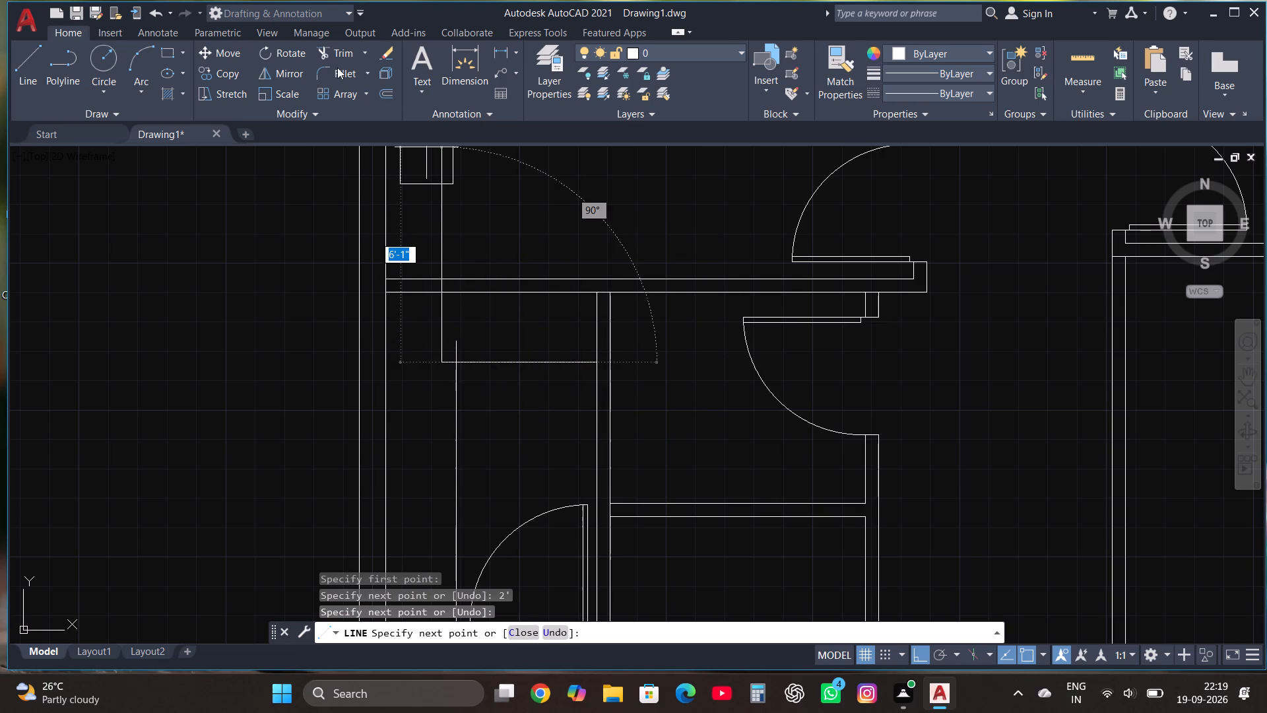
Fillet the vertical and horizontal counter lines into a clean corner.
{"action": "left_click", "coordinate": [337, 67]}
{"action": "left_click", "coordinate": [455, 393]}
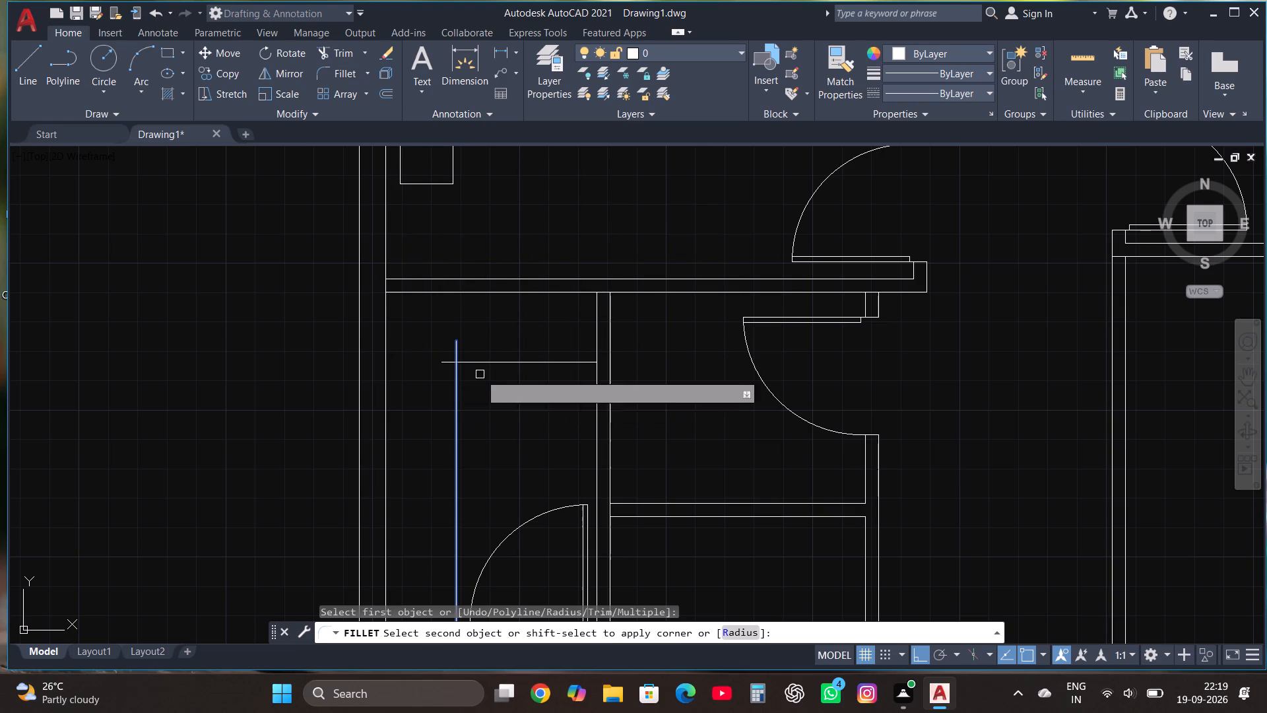
{"action": "left_click", "coordinate": [480, 360]}
Draw a small, nearly square rectangle as a chair seat in the upper-left bedroom, below the bathroom wall.
{"action": "scroll", "coordinate": [356, 364], "scroll_direction": "down", "scroll_amount": 3}
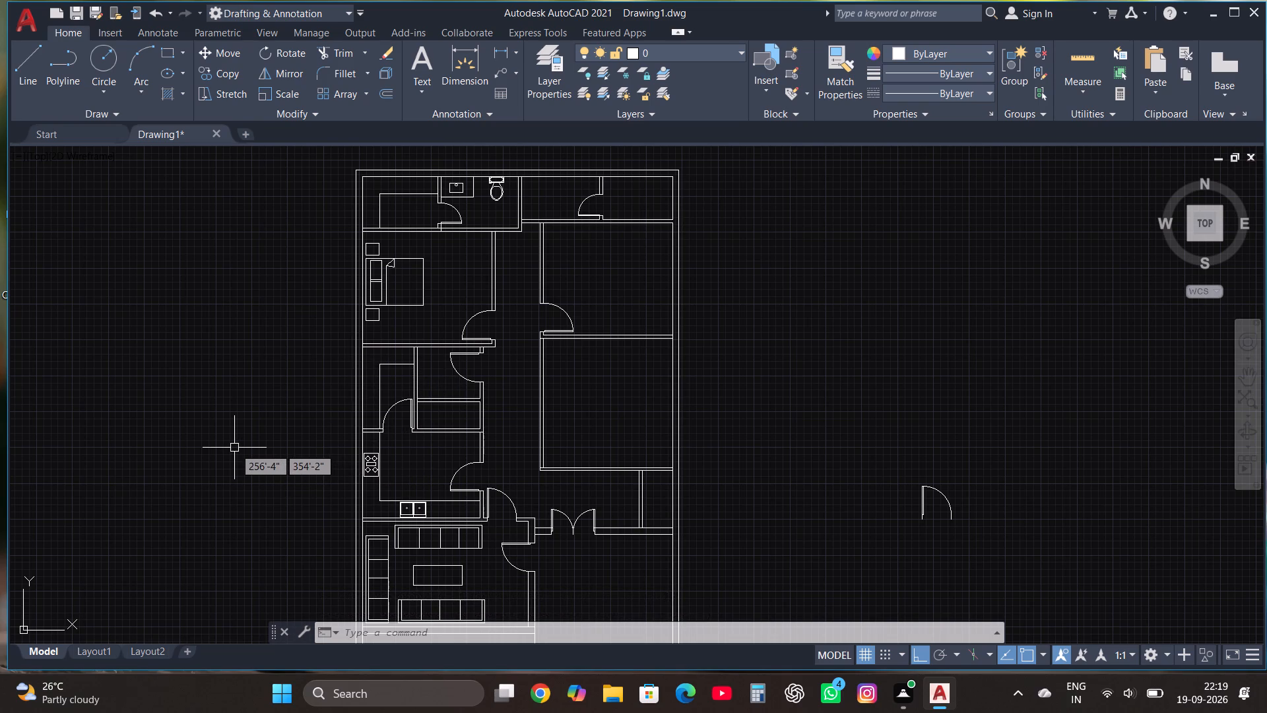
{"action": "scroll", "coordinate": [234, 448], "scroll_direction": "down", "scroll_amount": 1}
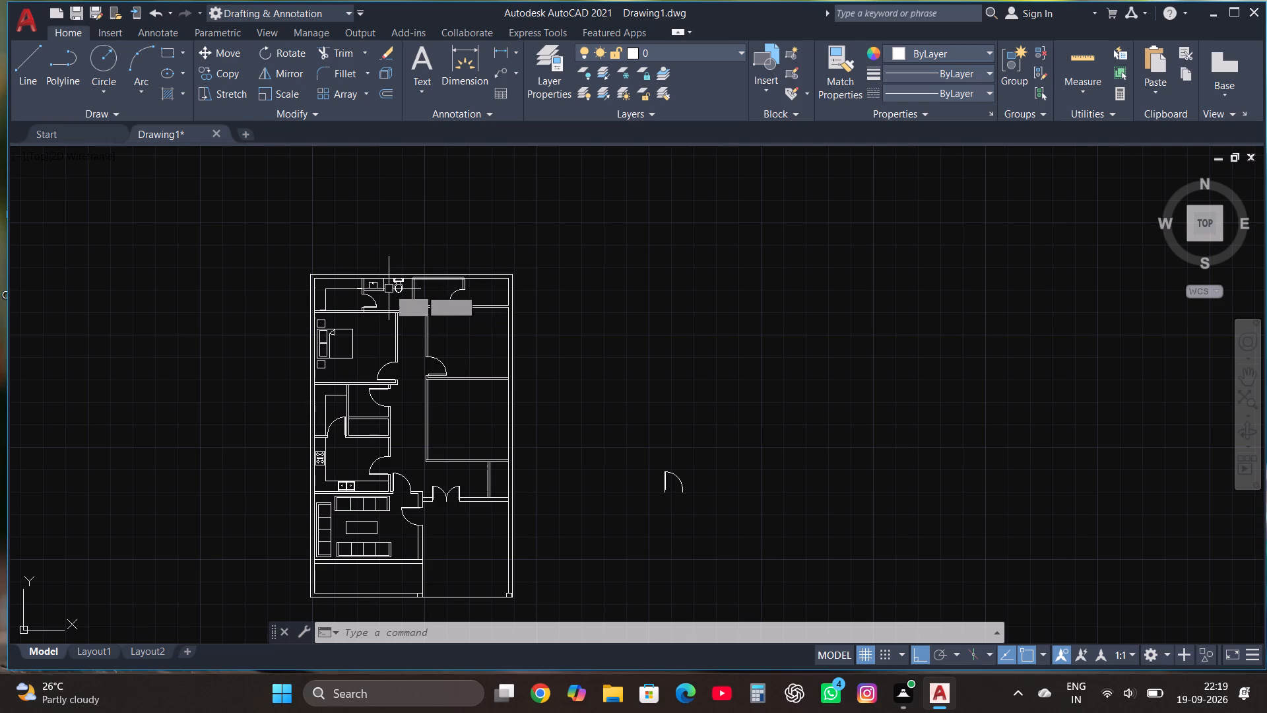
{"action": "scroll", "coordinate": [378, 294], "scroll_direction": "up", "scroll_amount": 3}
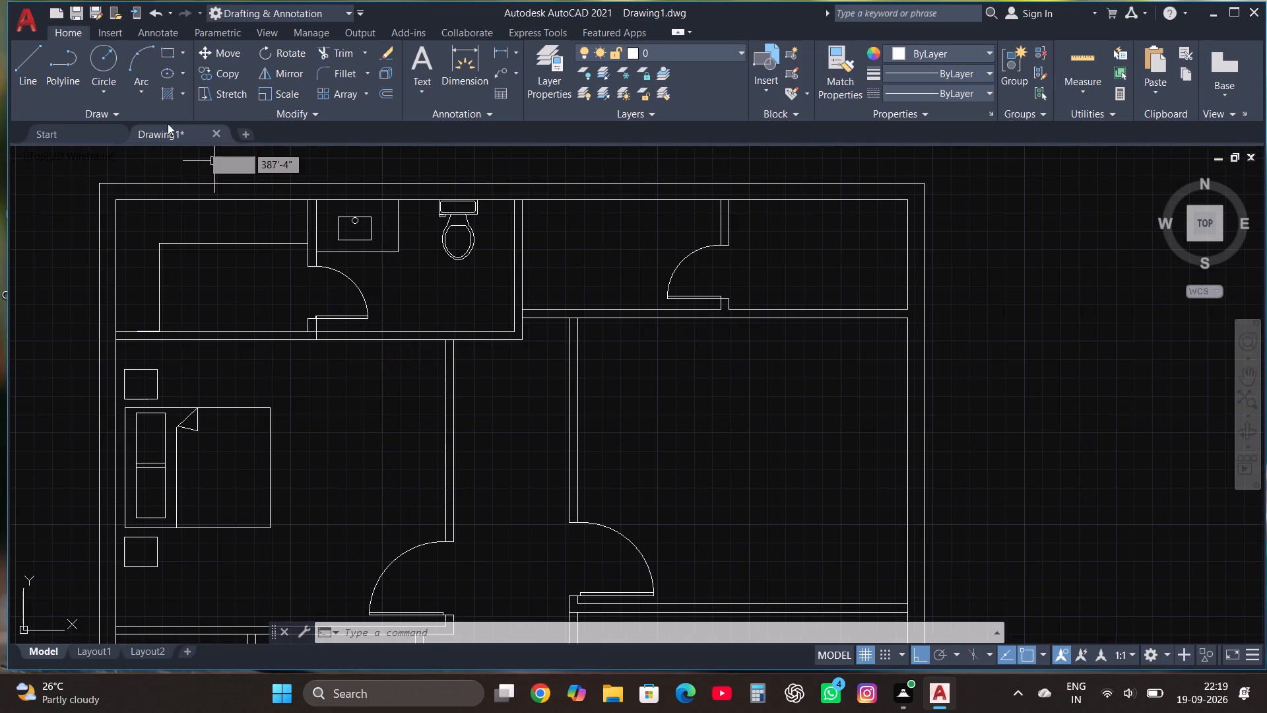
{"action": "left_click", "coordinate": [168, 53]}
{"action": "scroll", "coordinate": [315, 255], "scroll_direction": "up", "scroll_amount": 2}
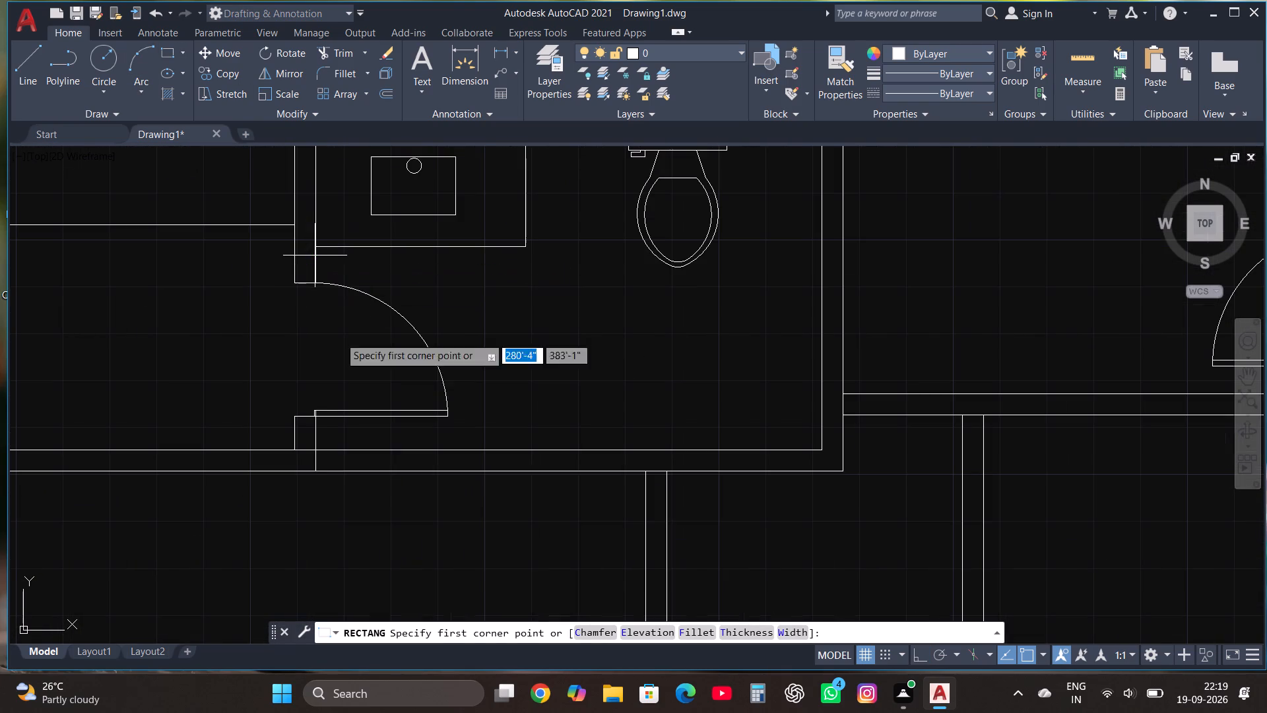
{"action": "left_click", "coordinate": [395, 513]}
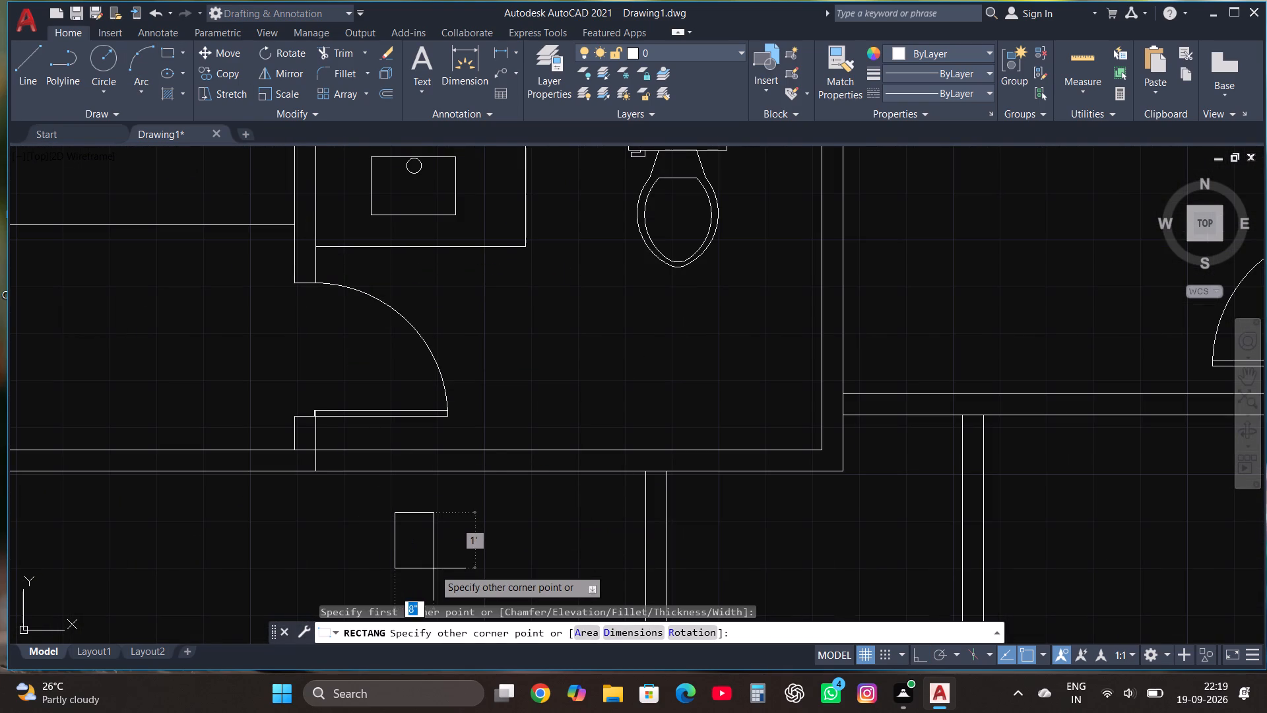
{"action": "left_click", "coordinate": [459, 584]}
Draw the chair's back and arms as lines around the seat, about 1'-8" wide and 1'-3" deep, open at the bottom.
{"action": "scroll", "coordinate": [464, 483], "scroll_direction": "down", "scroll_amount": 2}
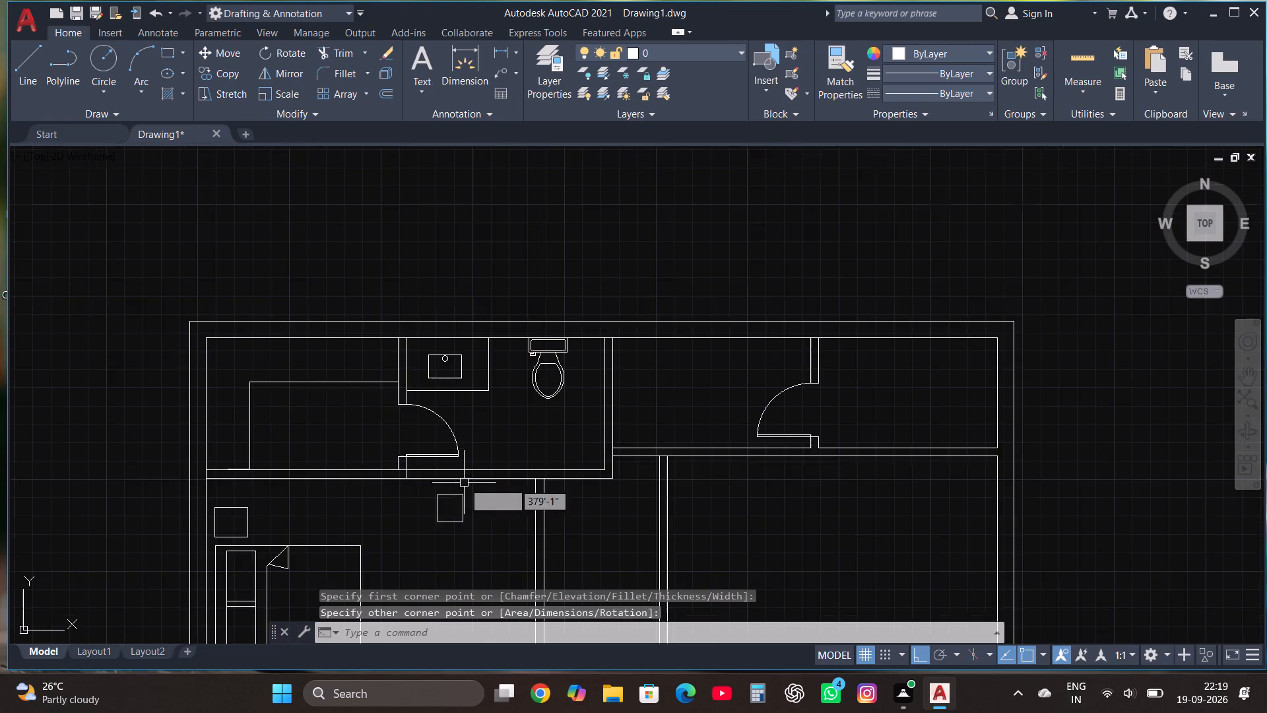
{"action": "scroll", "coordinate": [477, 516], "scroll_direction": "up", "scroll_amount": 2}
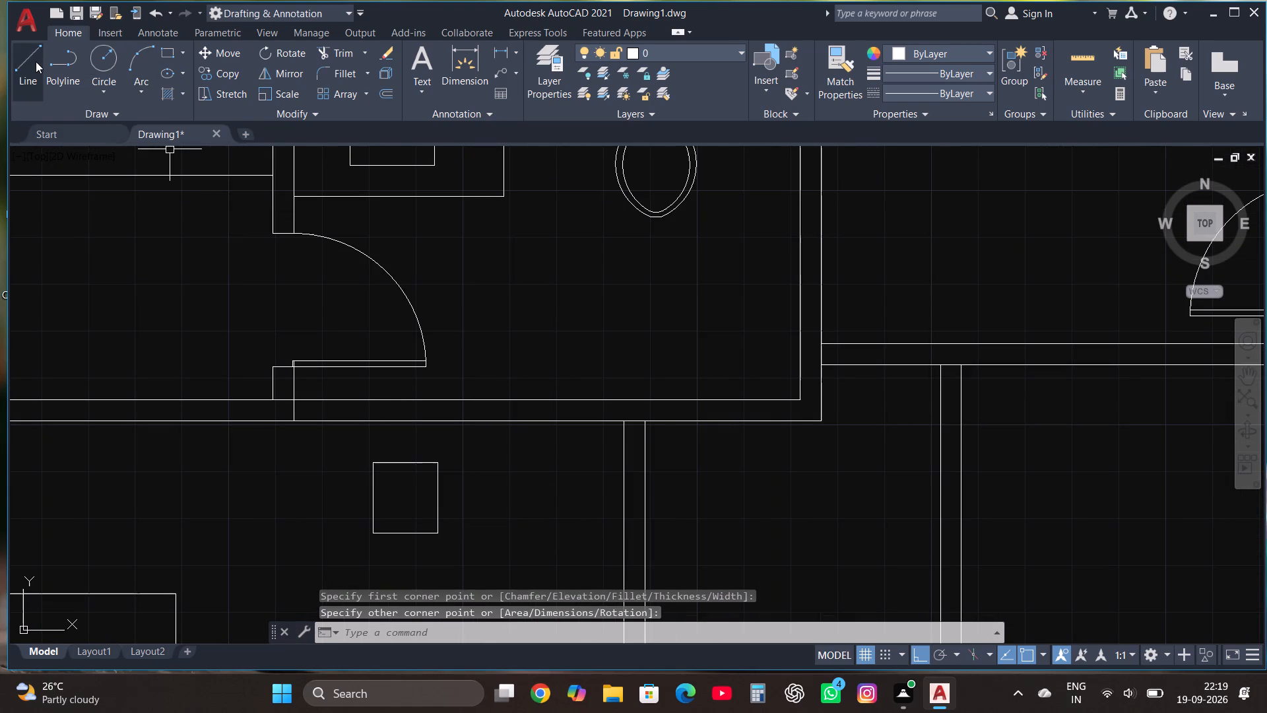
{"action": "left_click", "coordinate": [36, 61]}
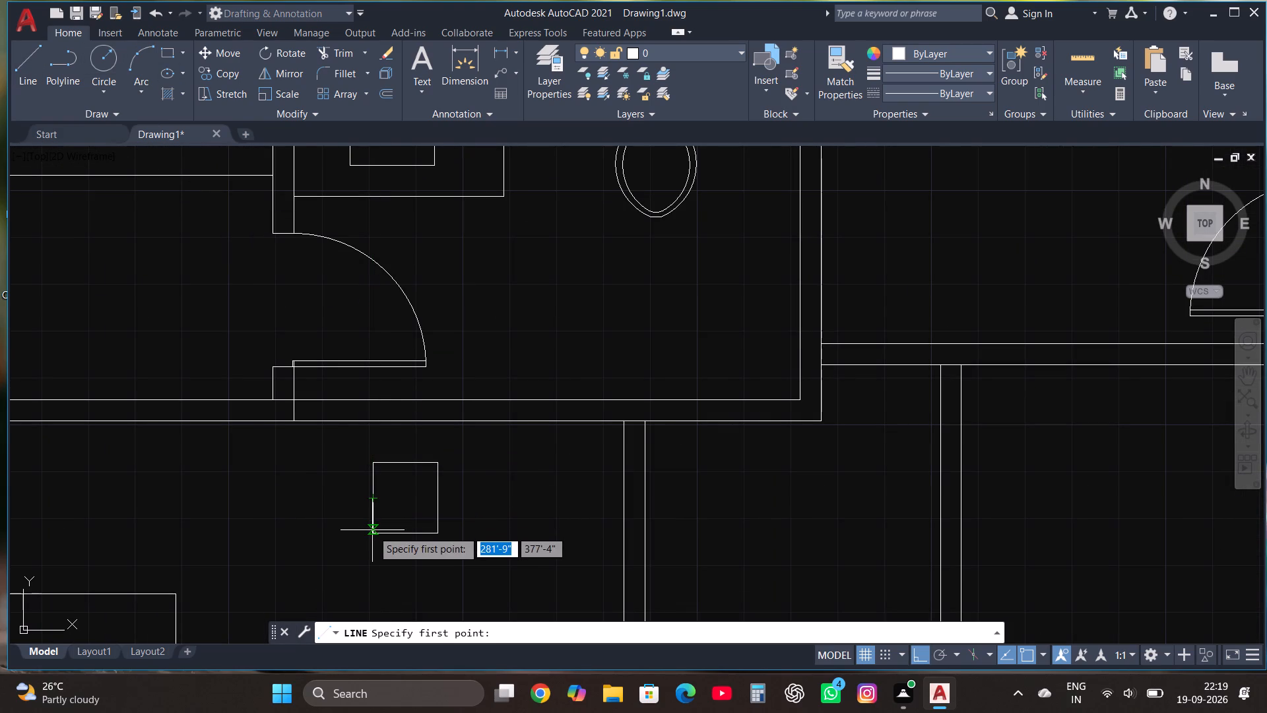
{"action": "left_click", "coordinate": [372, 522]}
{"action": "left_click", "coordinate": [358, 520]}
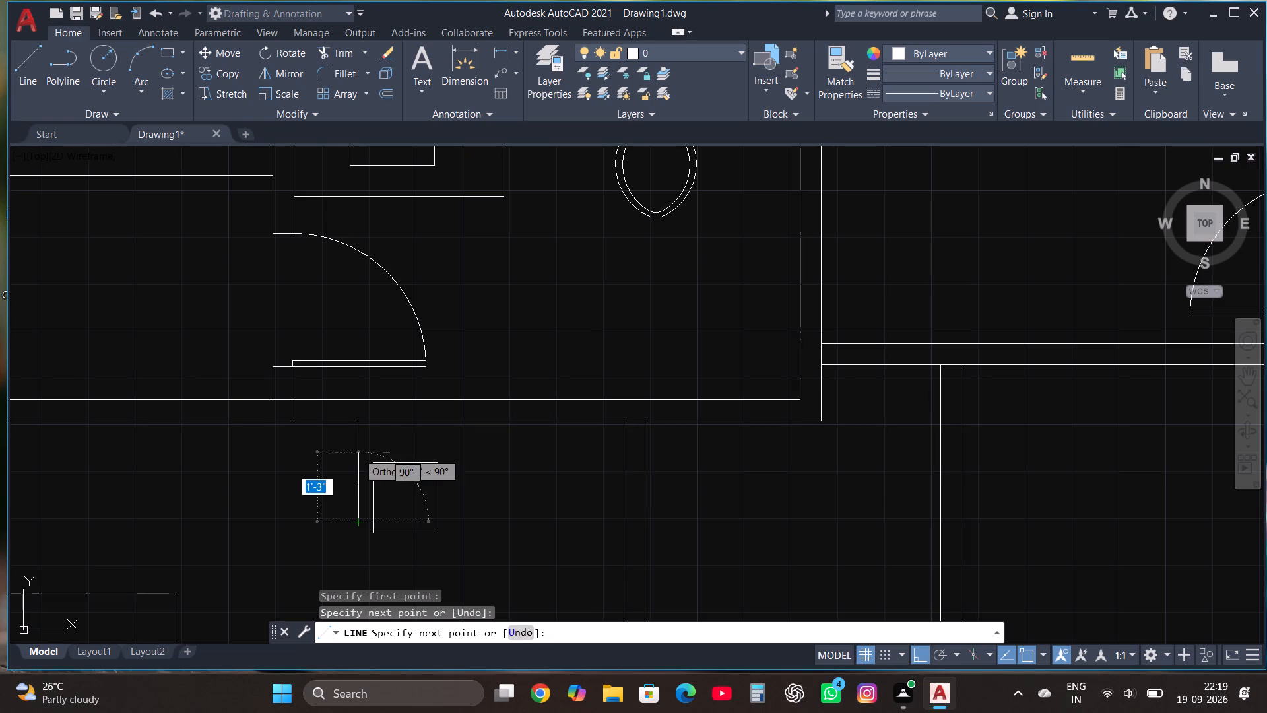
{"action": "left_click", "coordinate": [358, 451]}
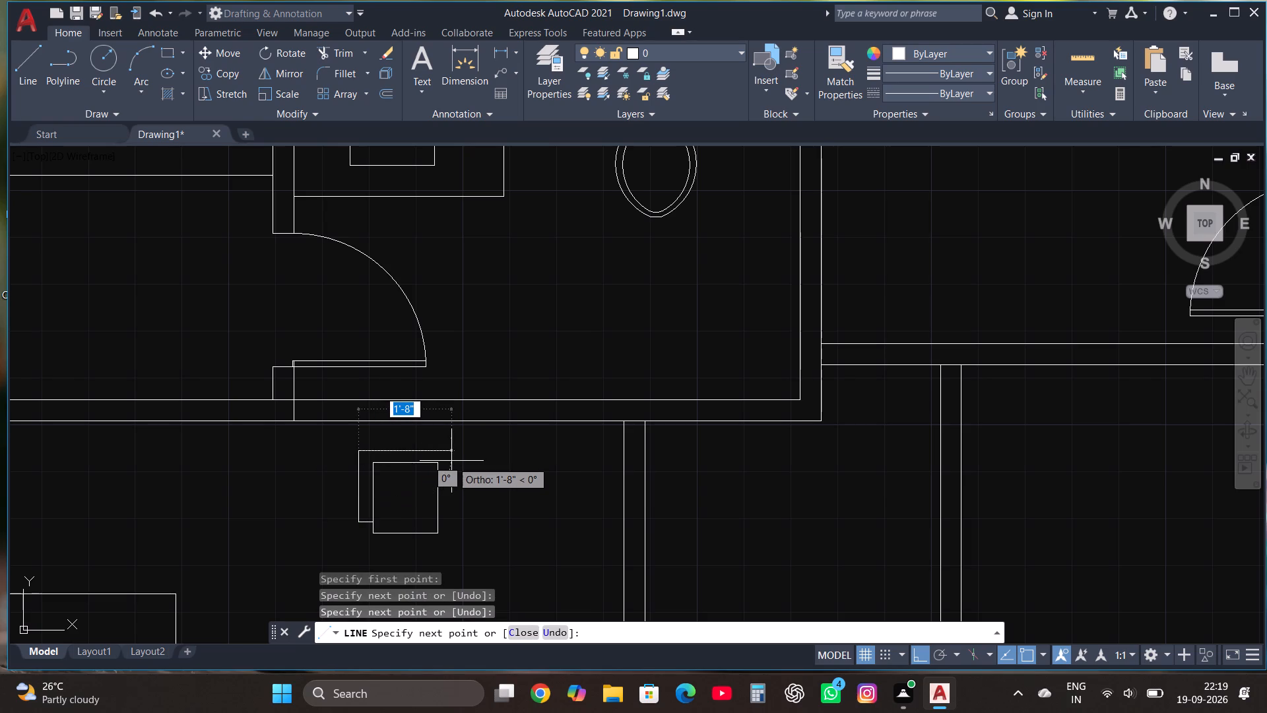
{"action": "left_click", "coordinate": [451, 461]}
{"action": "scroll", "coordinate": [445, 526], "scroll_direction": "up", "scroll_amount": 1}
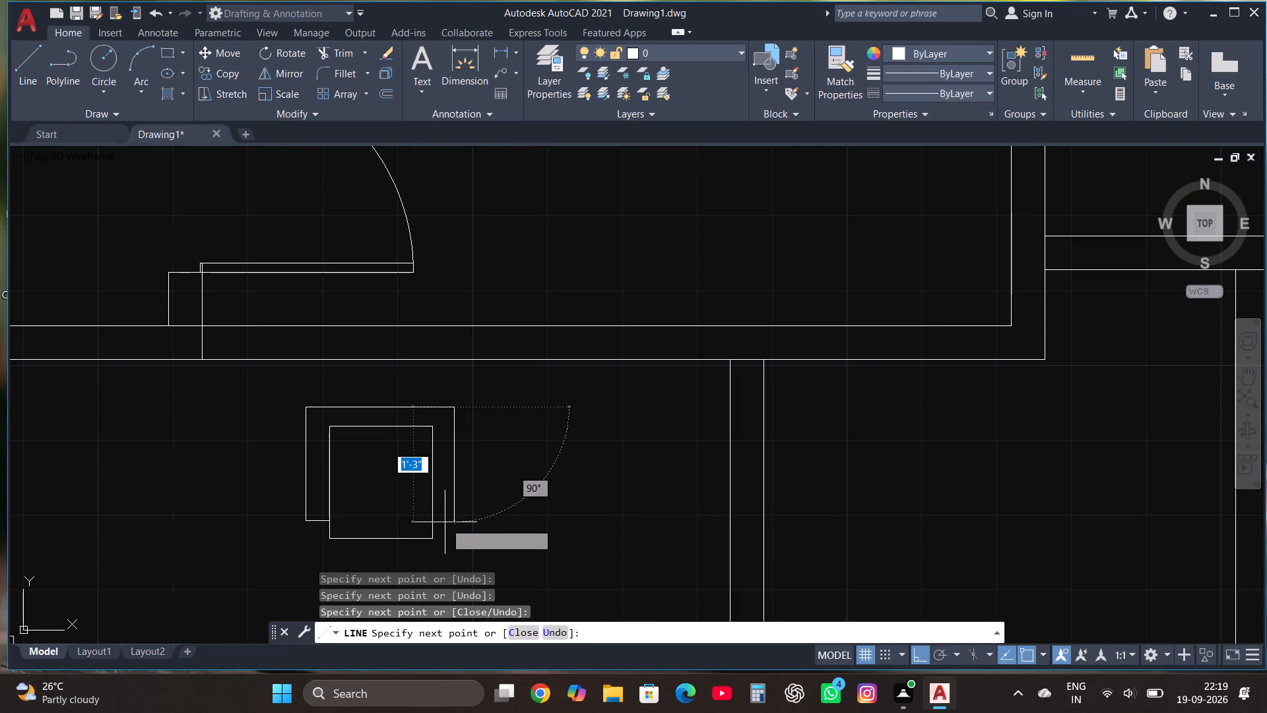
{"action": "left_click", "coordinate": [445, 521]}
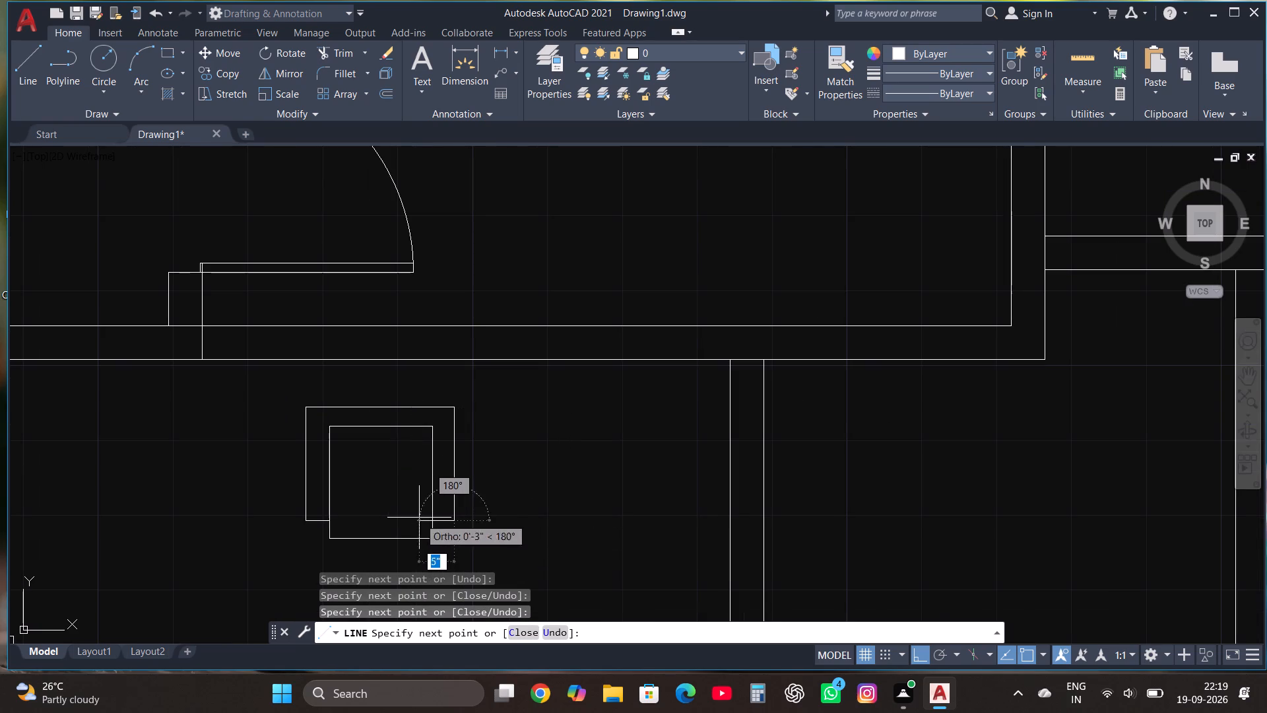
{"action": "left_click", "coordinate": [419, 518]}
Trim the end of the right arm line that crosses into the chair seat.
{"action": "left_click", "coordinate": [325, 54]}
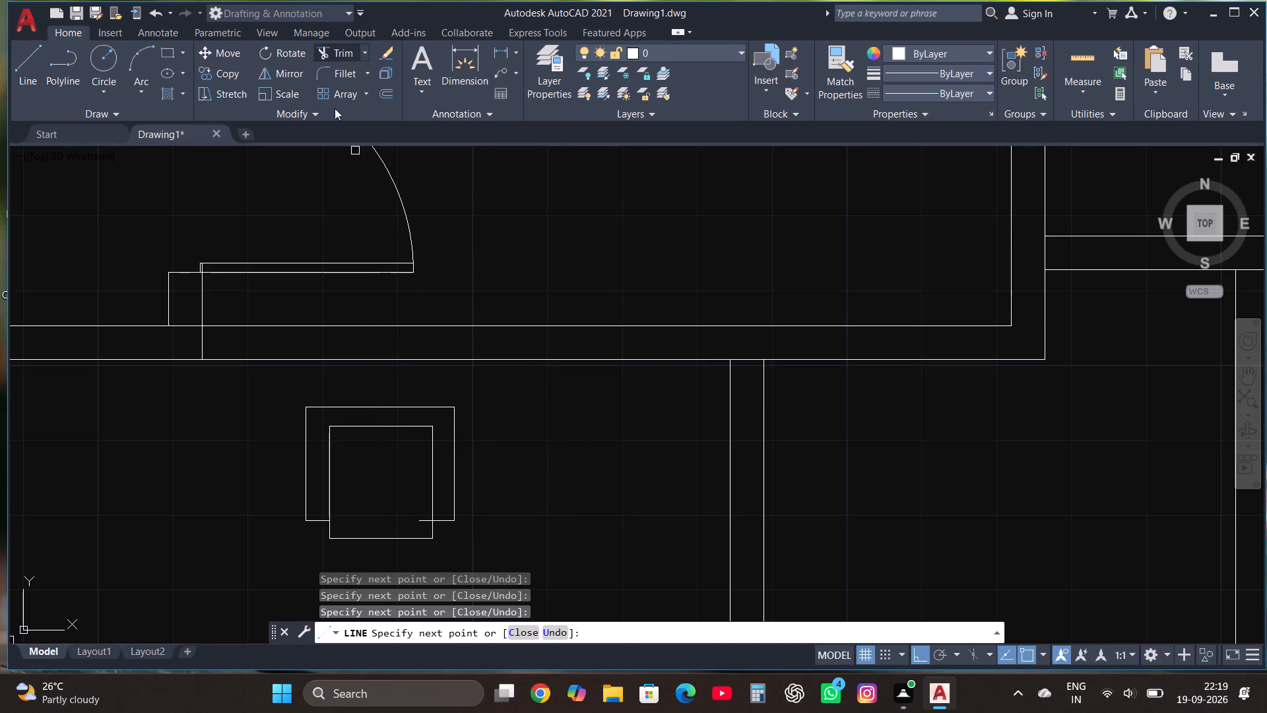
{"action": "left_click", "coordinate": [424, 522]}
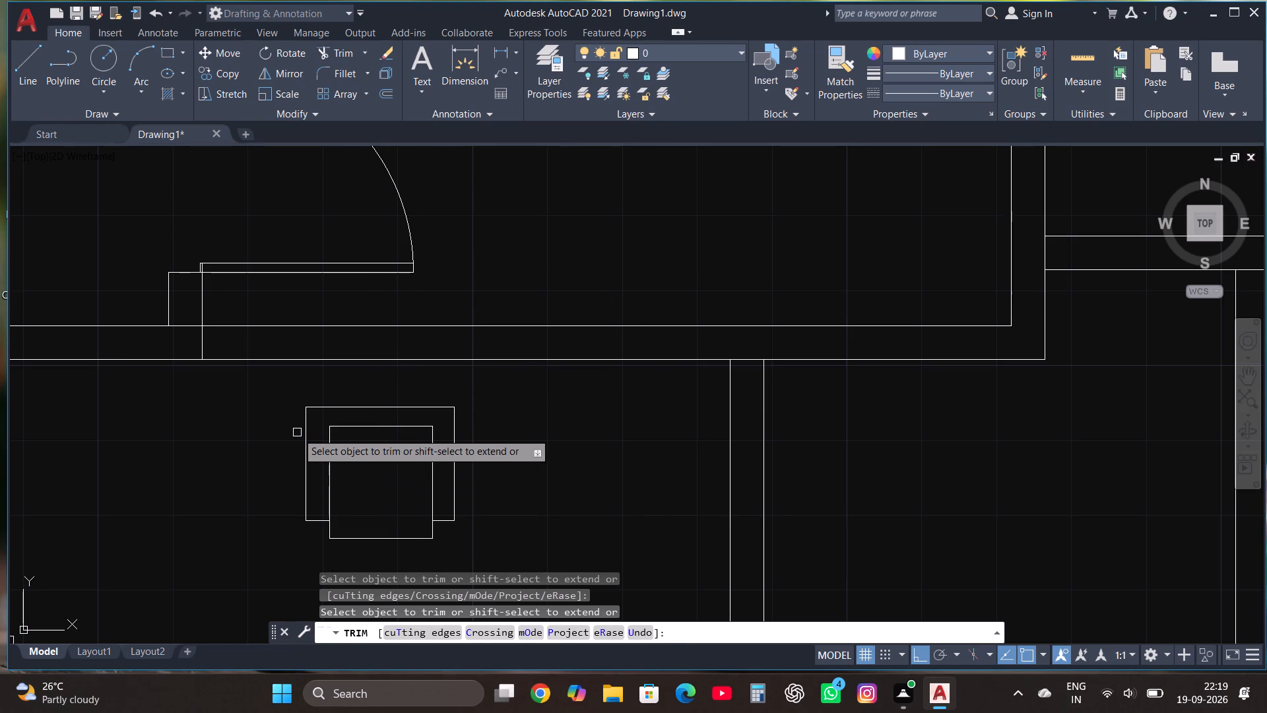
{"action": "scroll", "coordinate": [299, 431], "scroll_direction": "down", "scroll_amount": 1}
{"action": "key", "text": "Escape"}
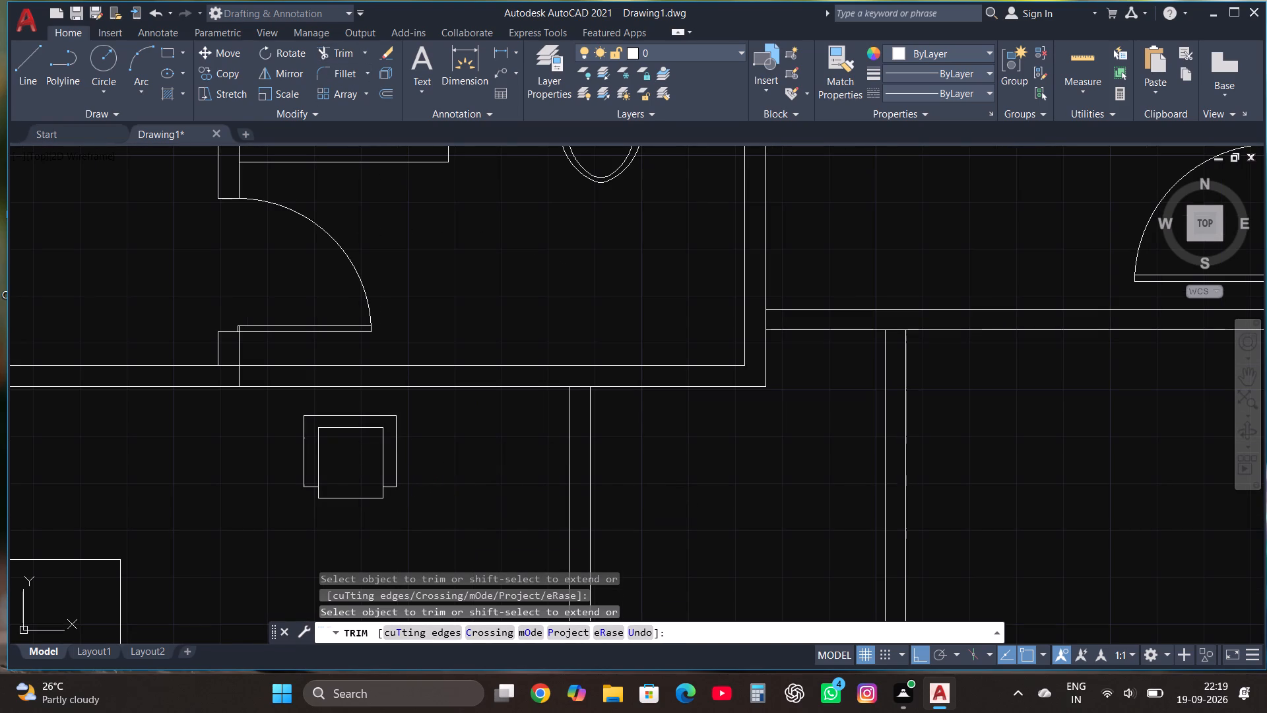
Copy the whole chair horizontally to the right, leaving a small gap between the two chairs.
{"action": "left_click_drag", "start_coordinate": [276, 522], "coordinate": [283, 506]}
{"action": "left_click", "coordinate": [436, 408]}
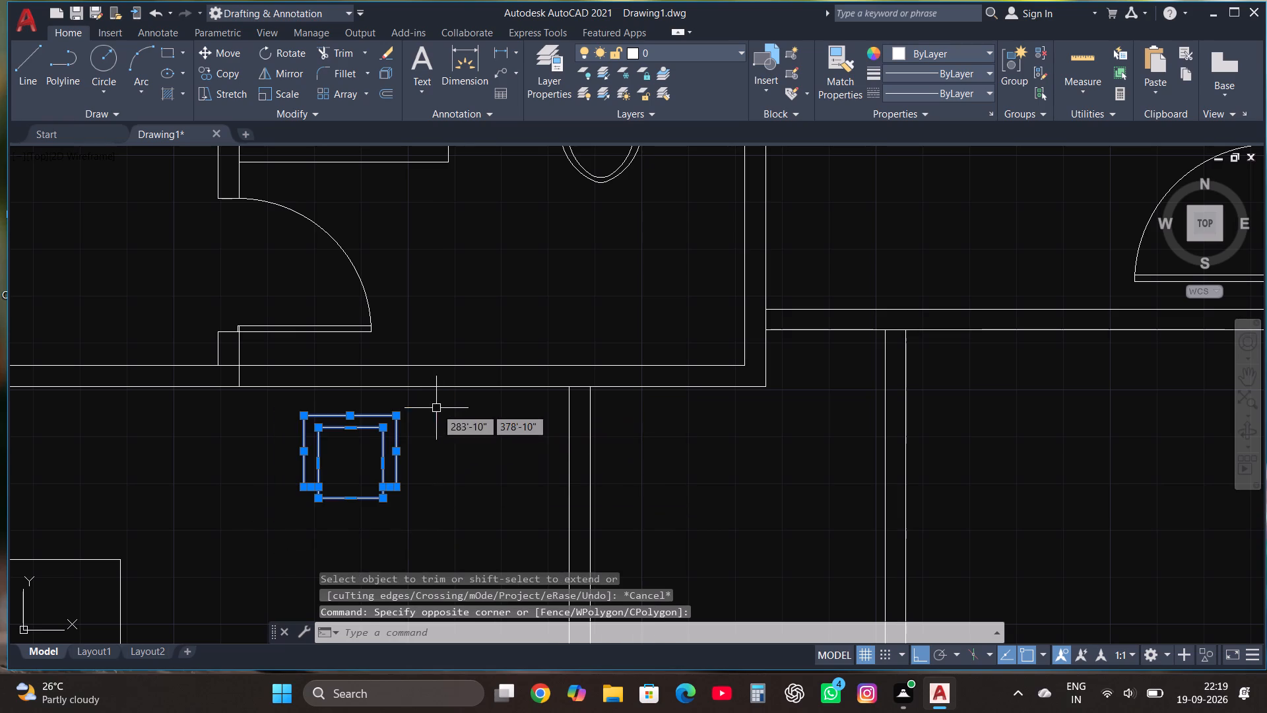
{"action": "left_click", "coordinate": [235, 77]}
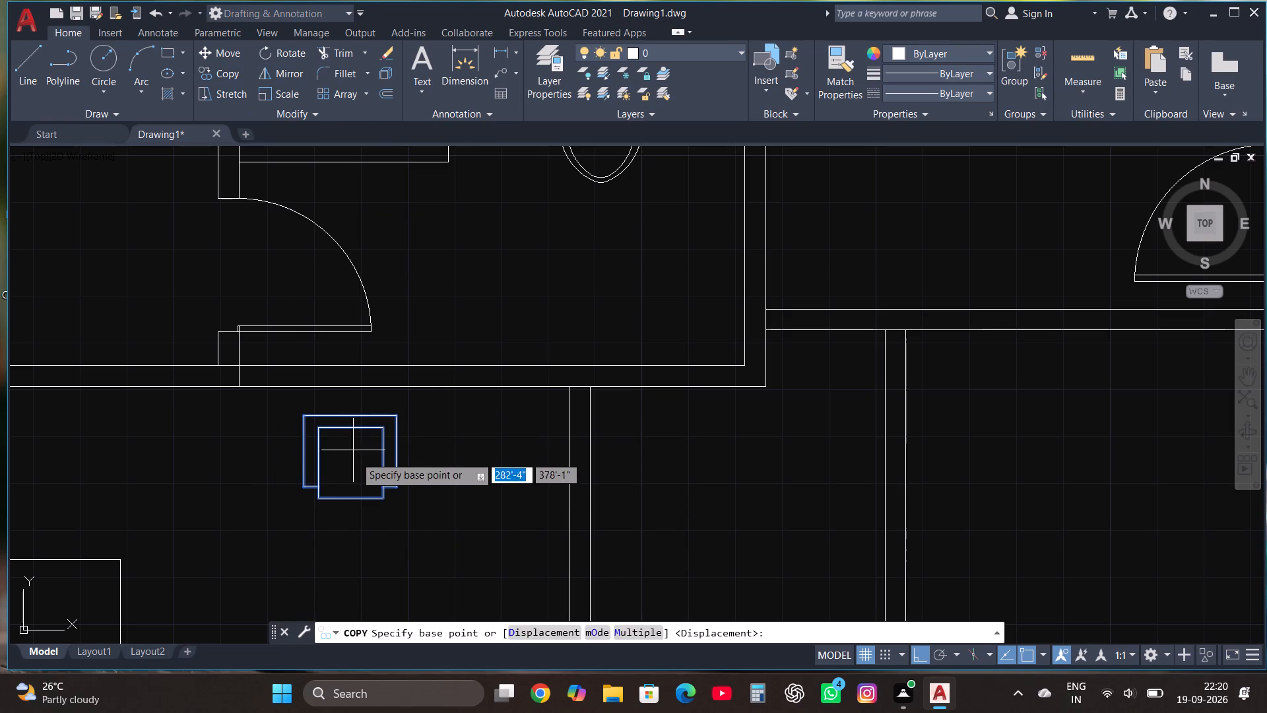
{"action": "left_click", "coordinate": [361, 467]}
{"action": "left_click", "coordinate": [473, 469]}
{"action": "key", "text": "Escape"}
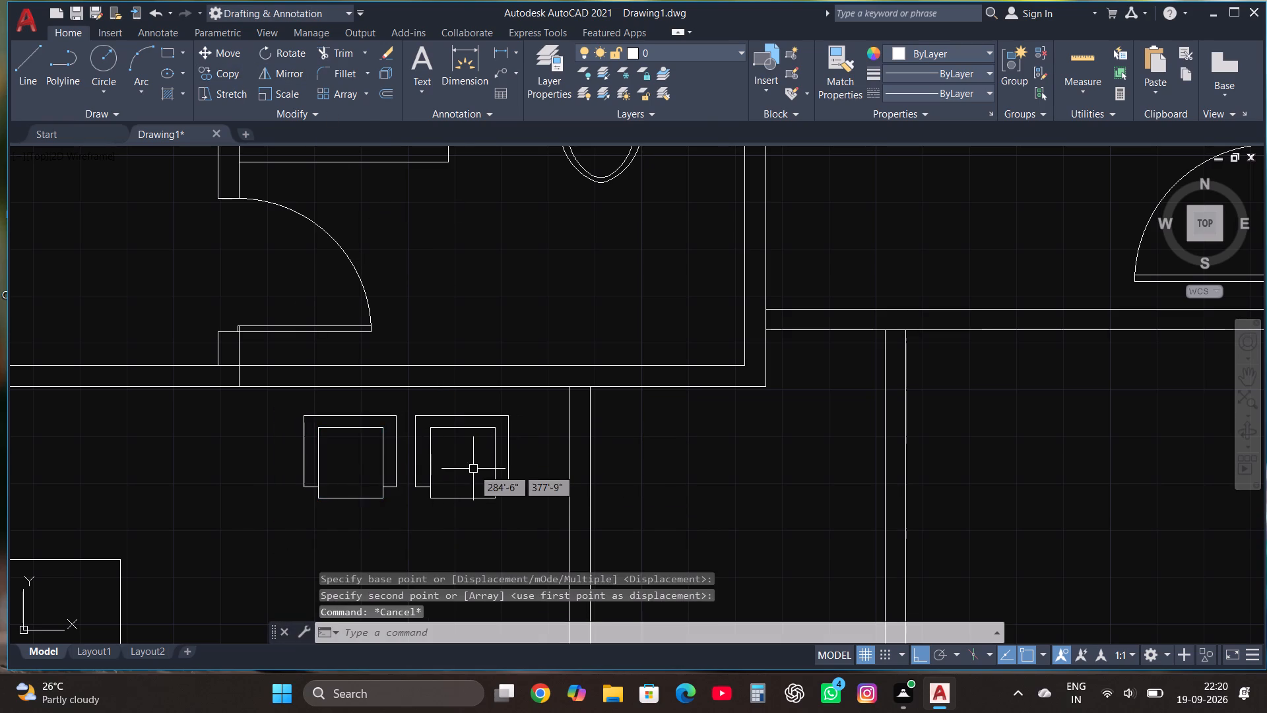
Move both chairs about 10" left along the bedroom's top wall.
{"action": "scroll", "coordinate": [453, 462], "scroll_direction": "down", "scroll_amount": 3}
{"action": "scroll", "coordinate": [427, 479], "scroll_direction": "up", "scroll_amount": 2}
{"action": "left_click", "coordinate": [376, 481]}
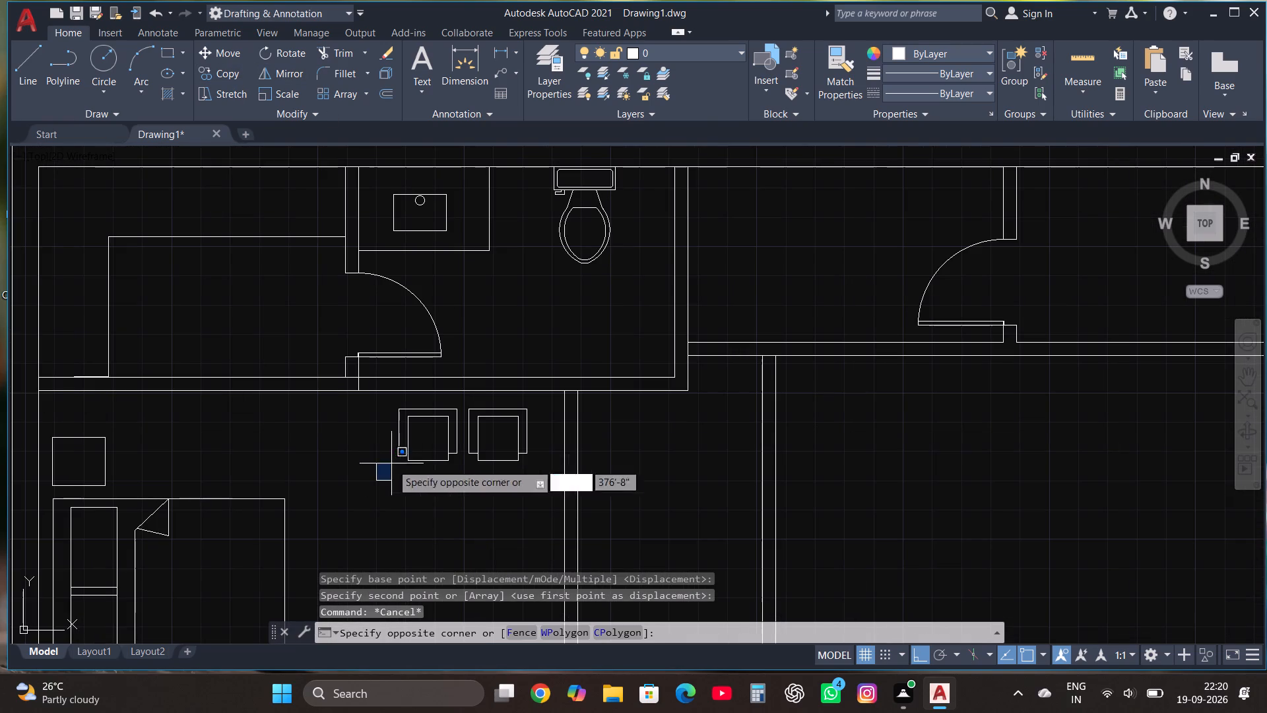
{"action": "left_click", "coordinate": [540, 399]}
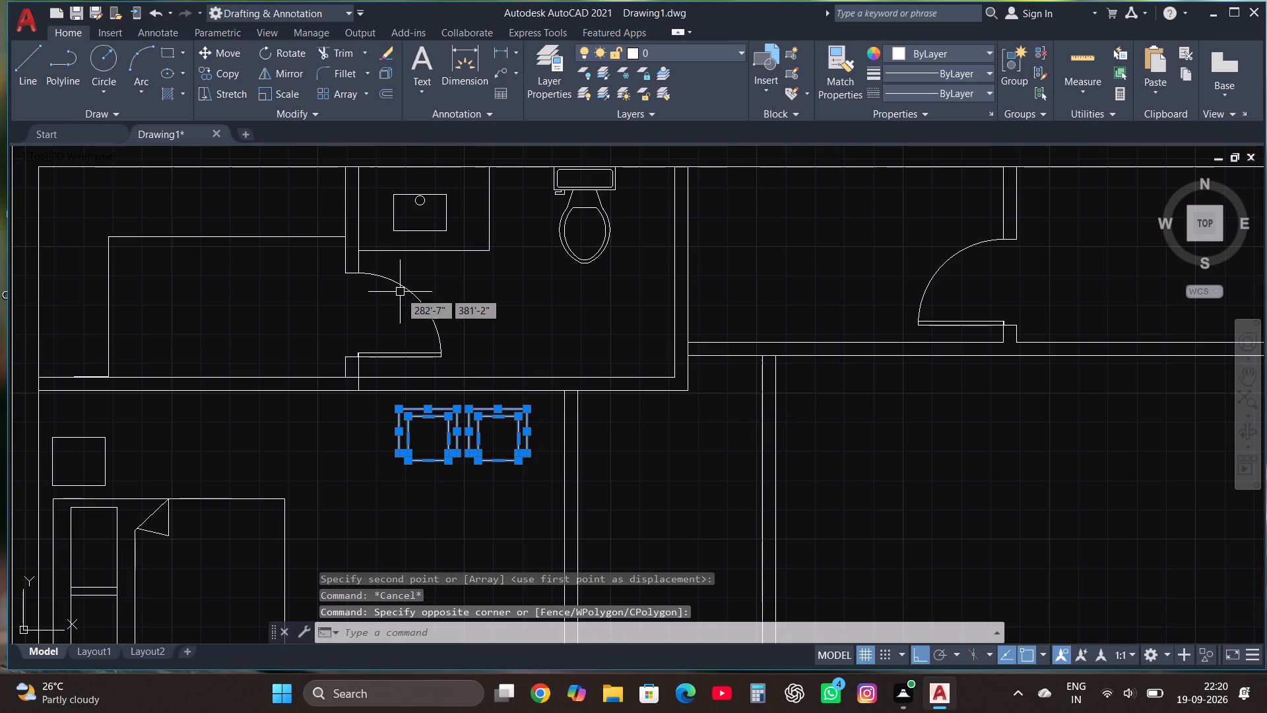
{"action": "left_click", "coordinate": [239, 51]}
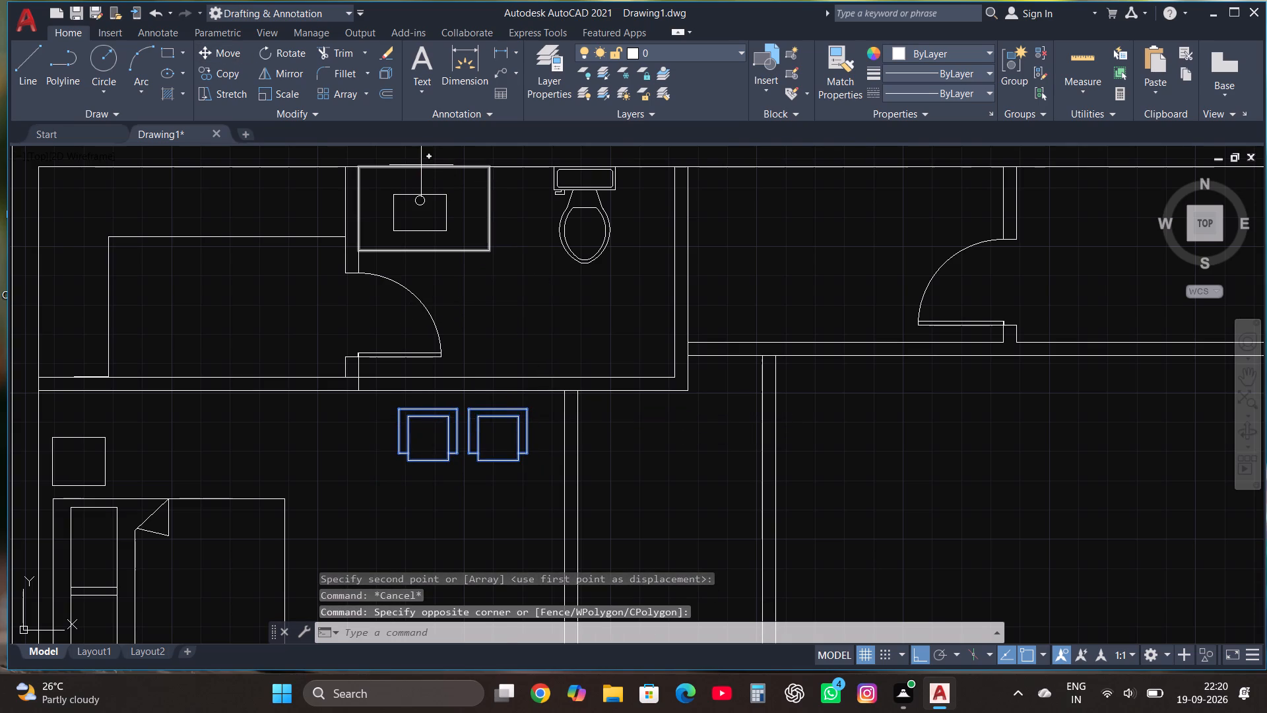
{"action": "left_click", "coordinate": [465, 459]}
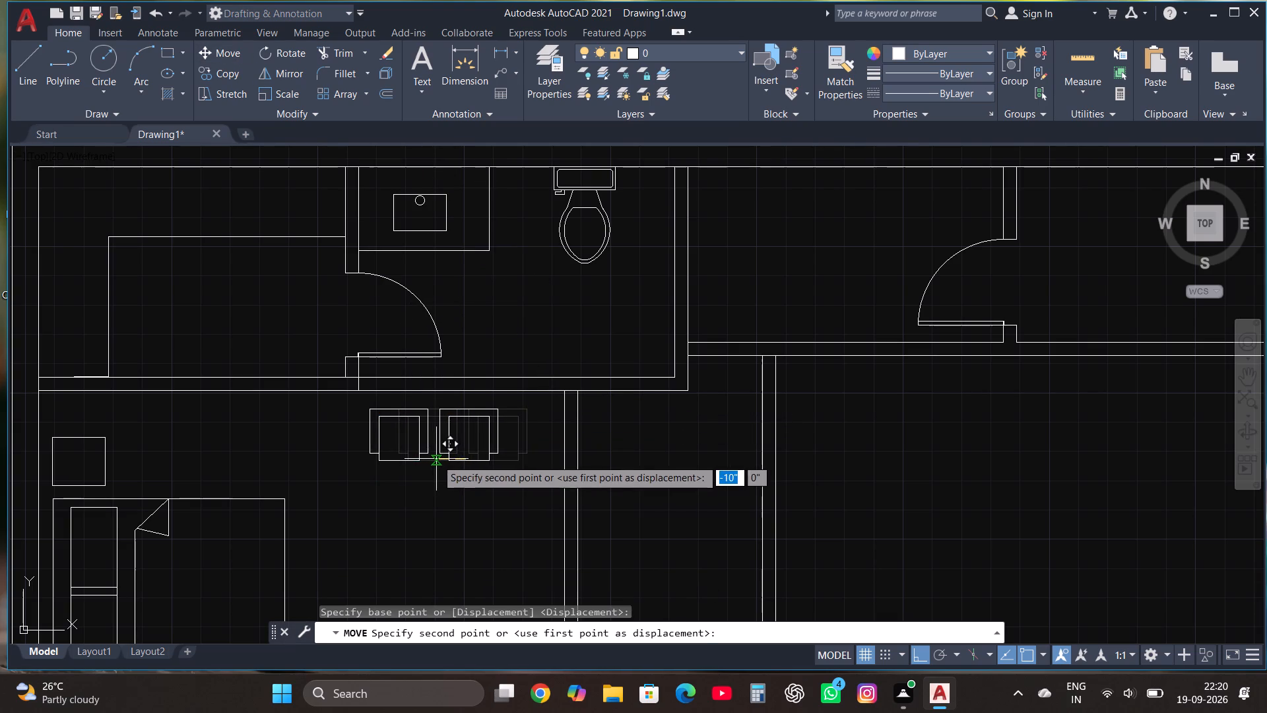
{"action": "left_click", "coordinate": [436, 459]}
Draw two concentric circles for a round plant beside the second chair, with radii of about 6" and 4".
{"action": "left_click", "coordinate": [103, 55]}
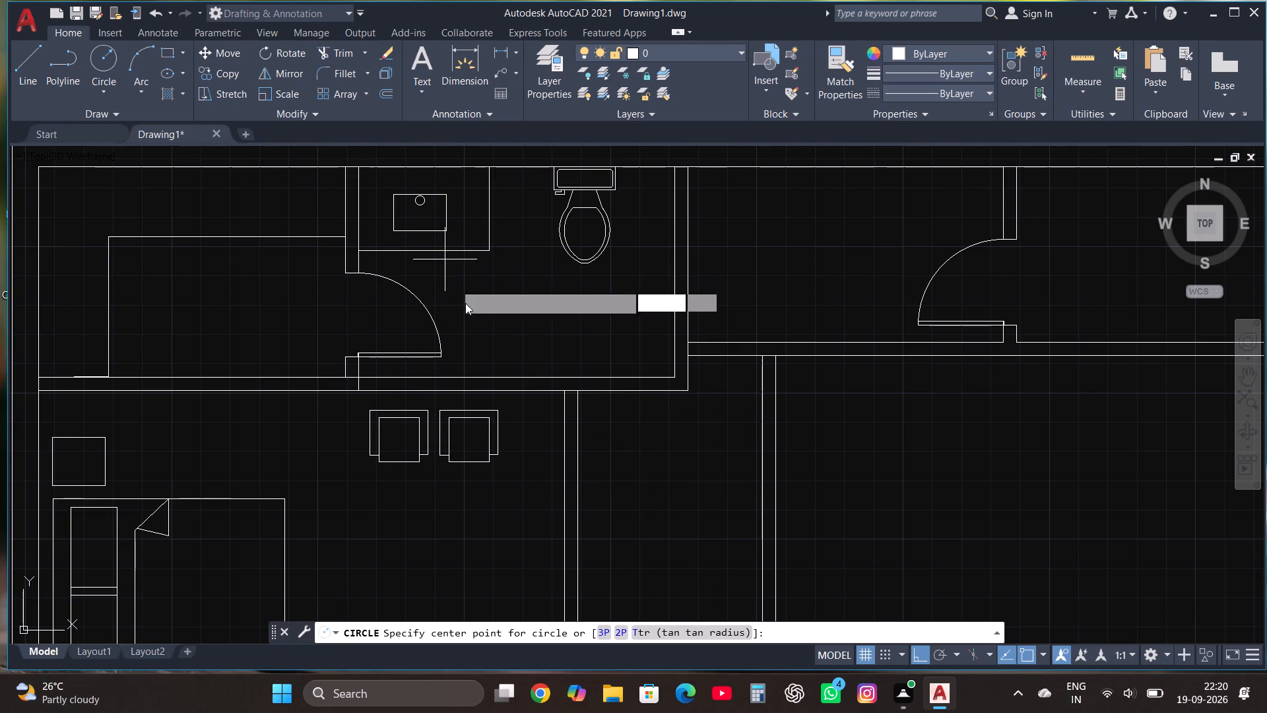
{"action": "scroll", "coordinate": [524, 432], "scroll_direction": "up", "scroll_amount": 3}
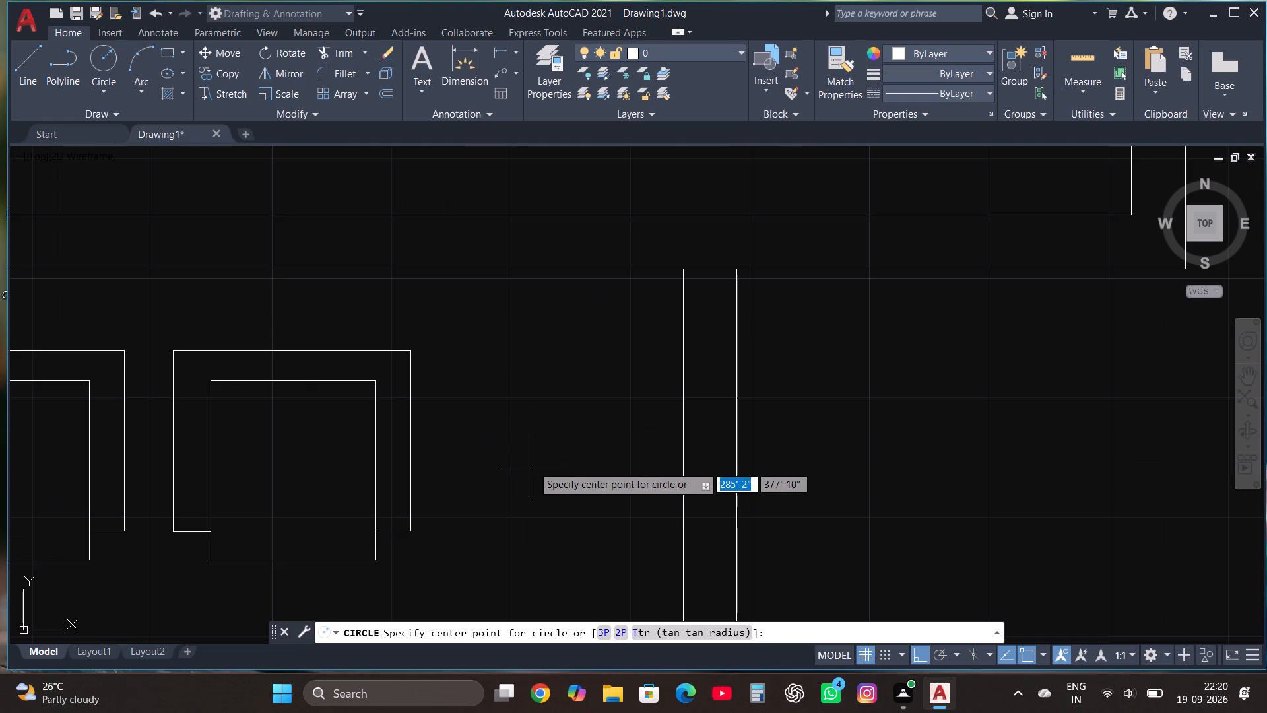
{"action": "left_click", "coordinate": [554, 443]}
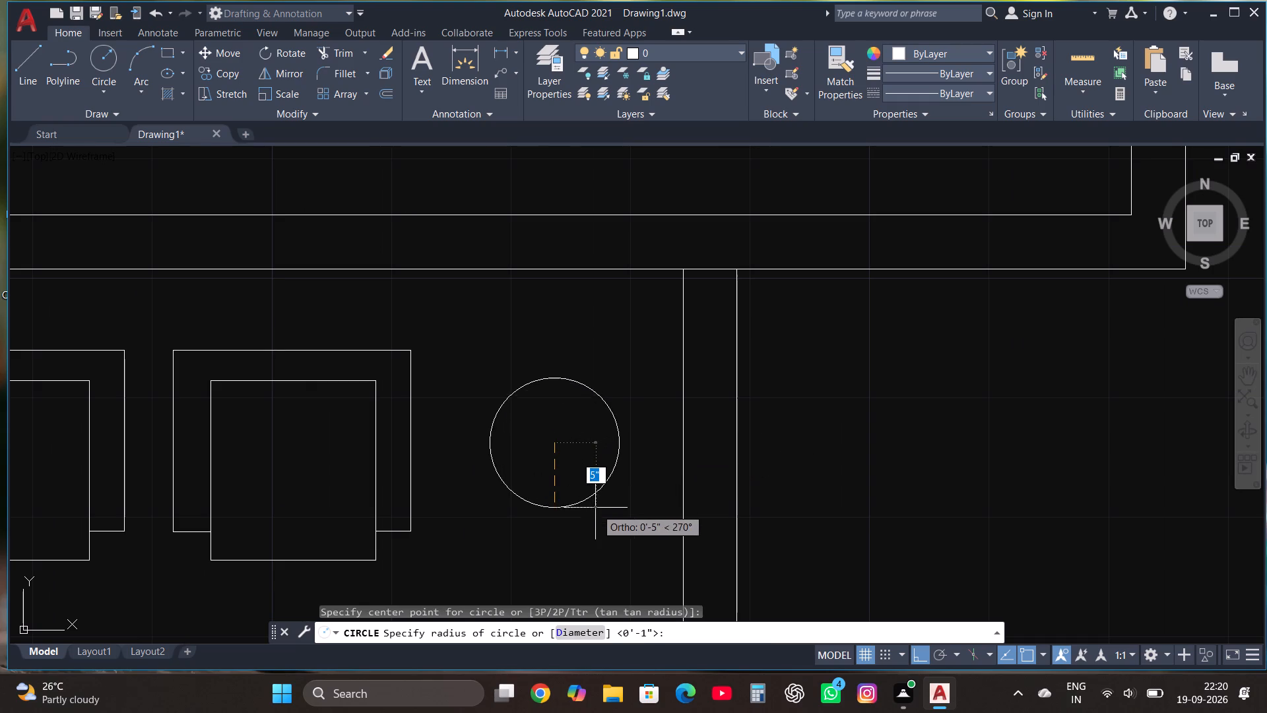
{"action": "left_click", "coordinate": [597, 511]}
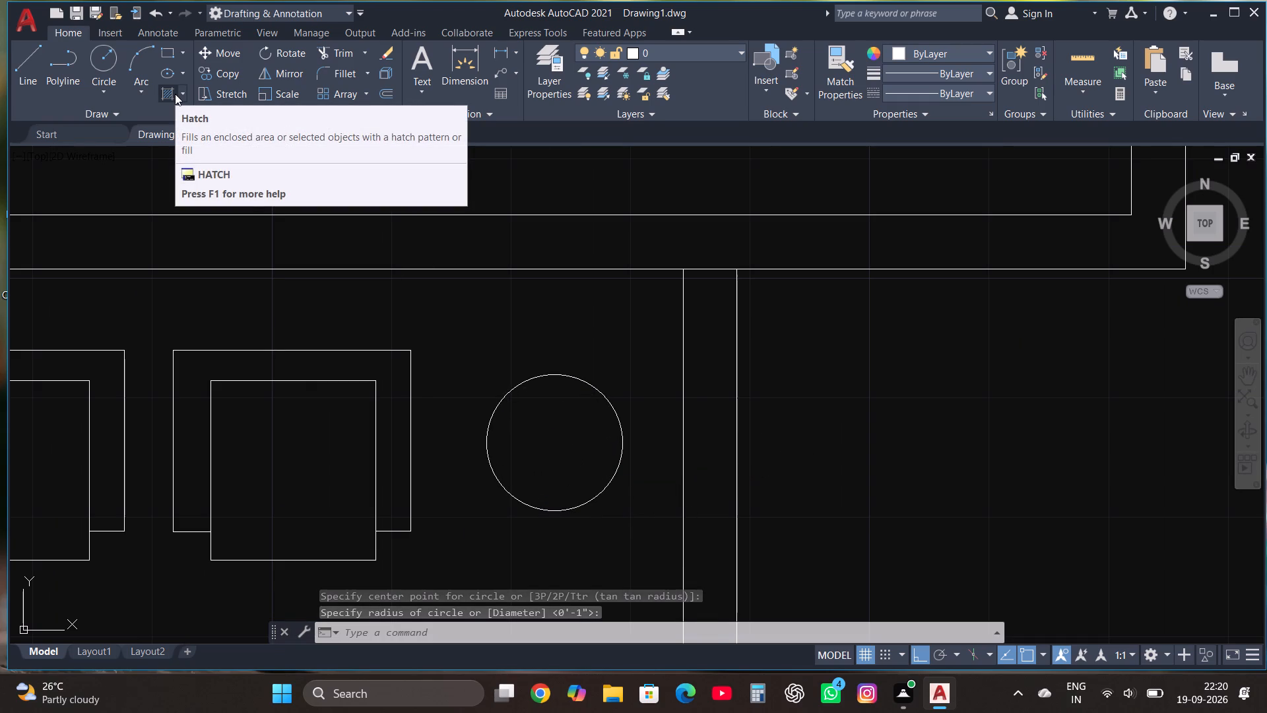
{"action": "left_click", "coordinate": [100, 62]}
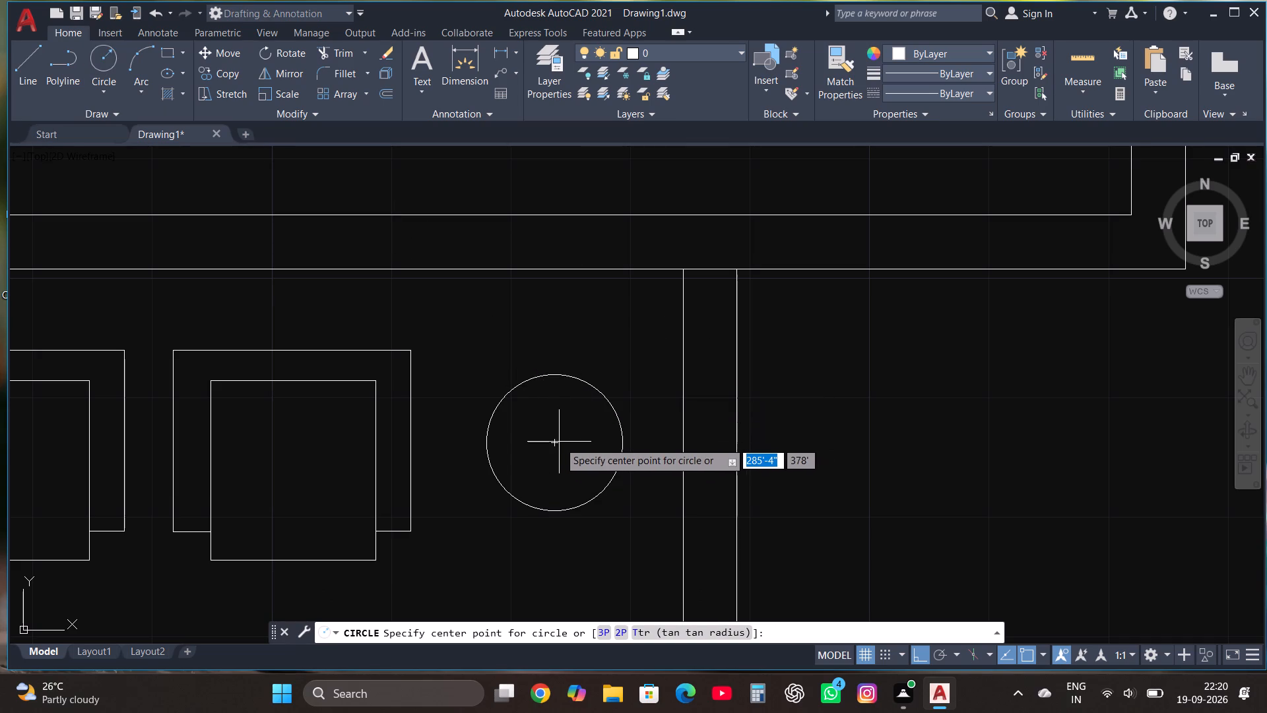
{"action": "left_click", "coordinate": [556, 442]}
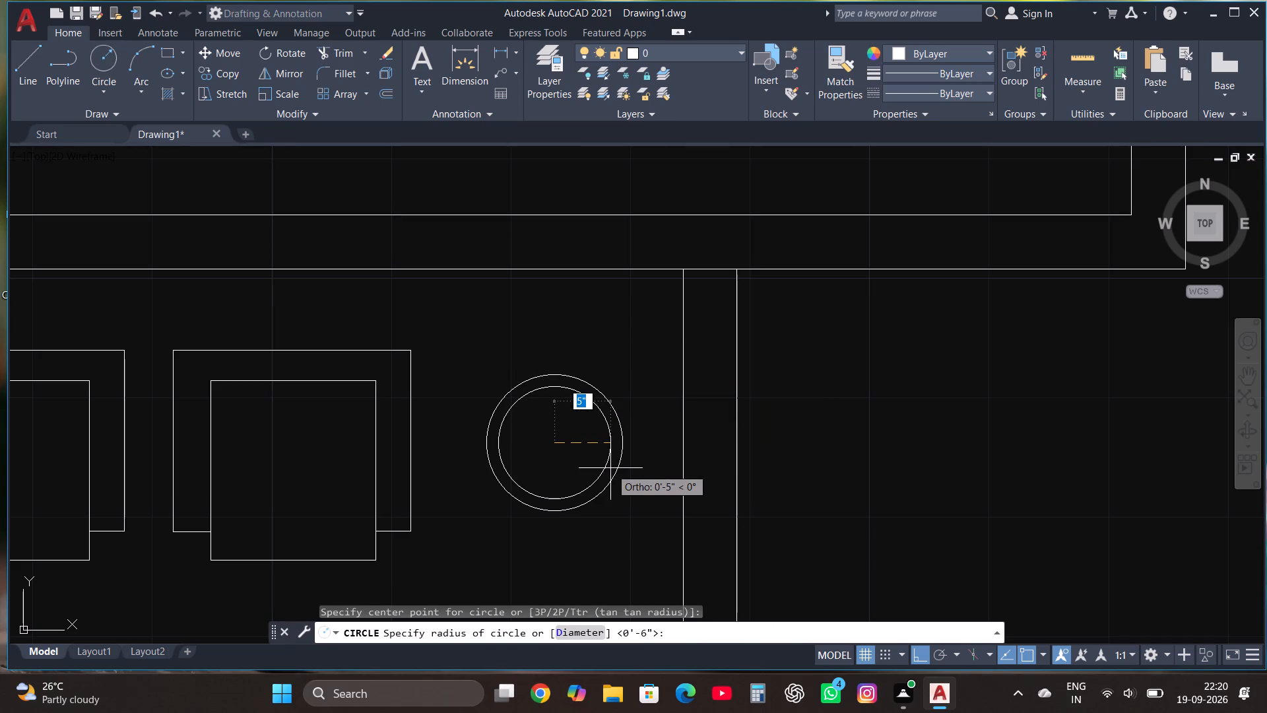
{"action": "left_click", "coordinate": [604, 460]}
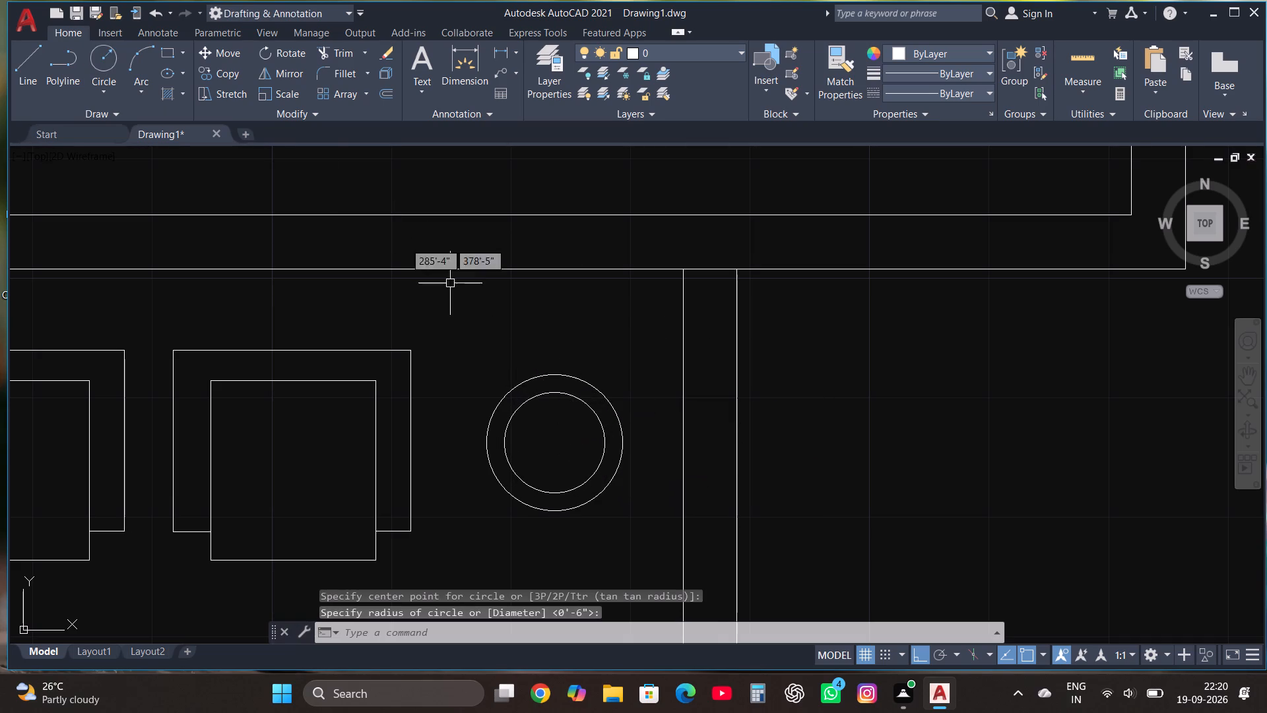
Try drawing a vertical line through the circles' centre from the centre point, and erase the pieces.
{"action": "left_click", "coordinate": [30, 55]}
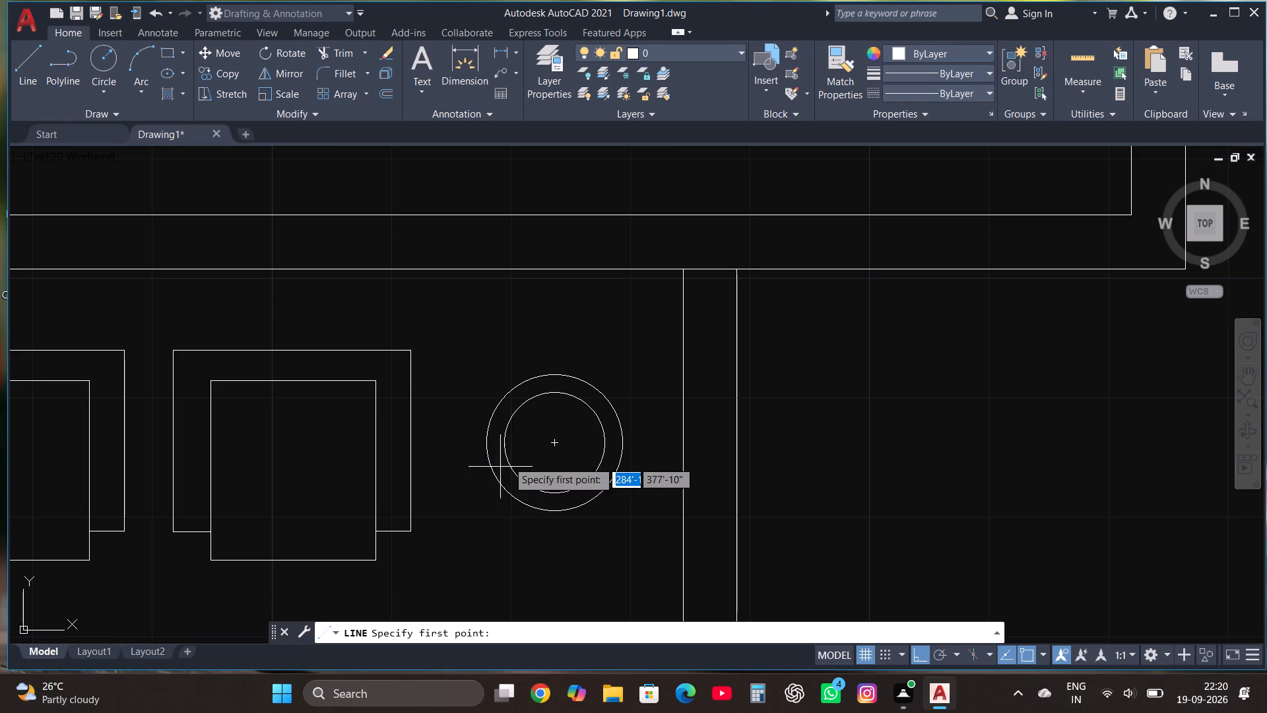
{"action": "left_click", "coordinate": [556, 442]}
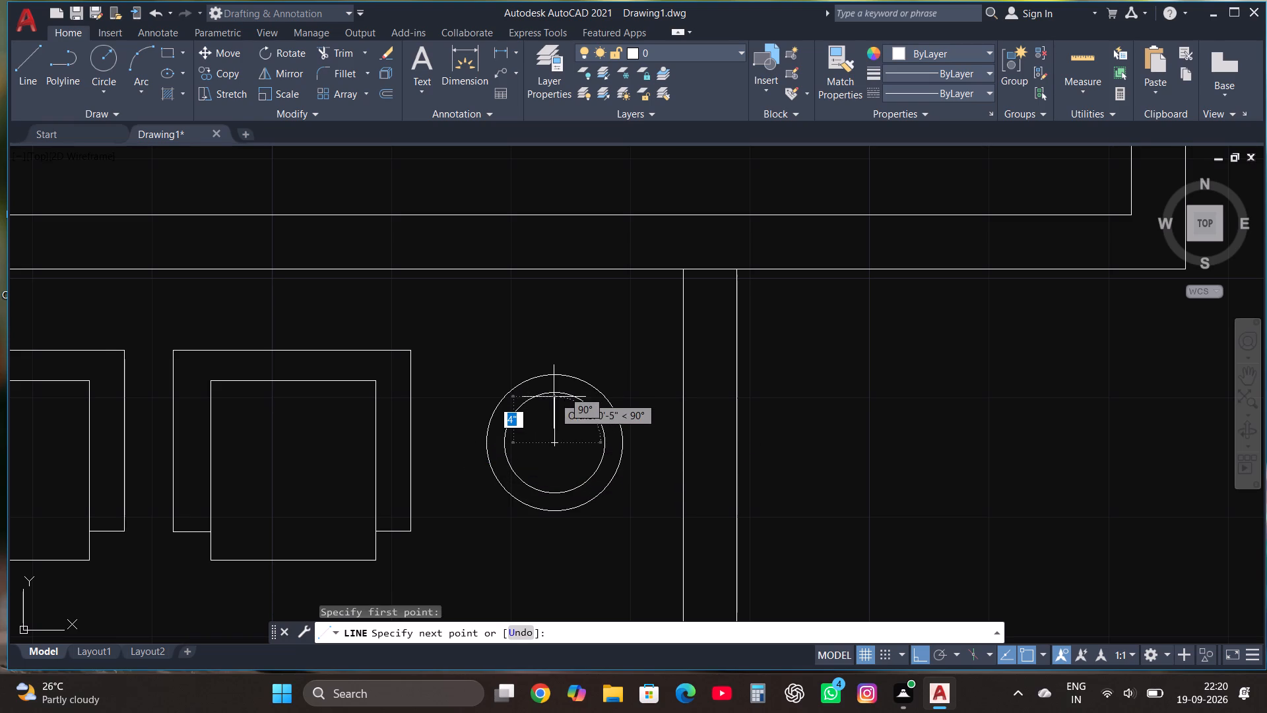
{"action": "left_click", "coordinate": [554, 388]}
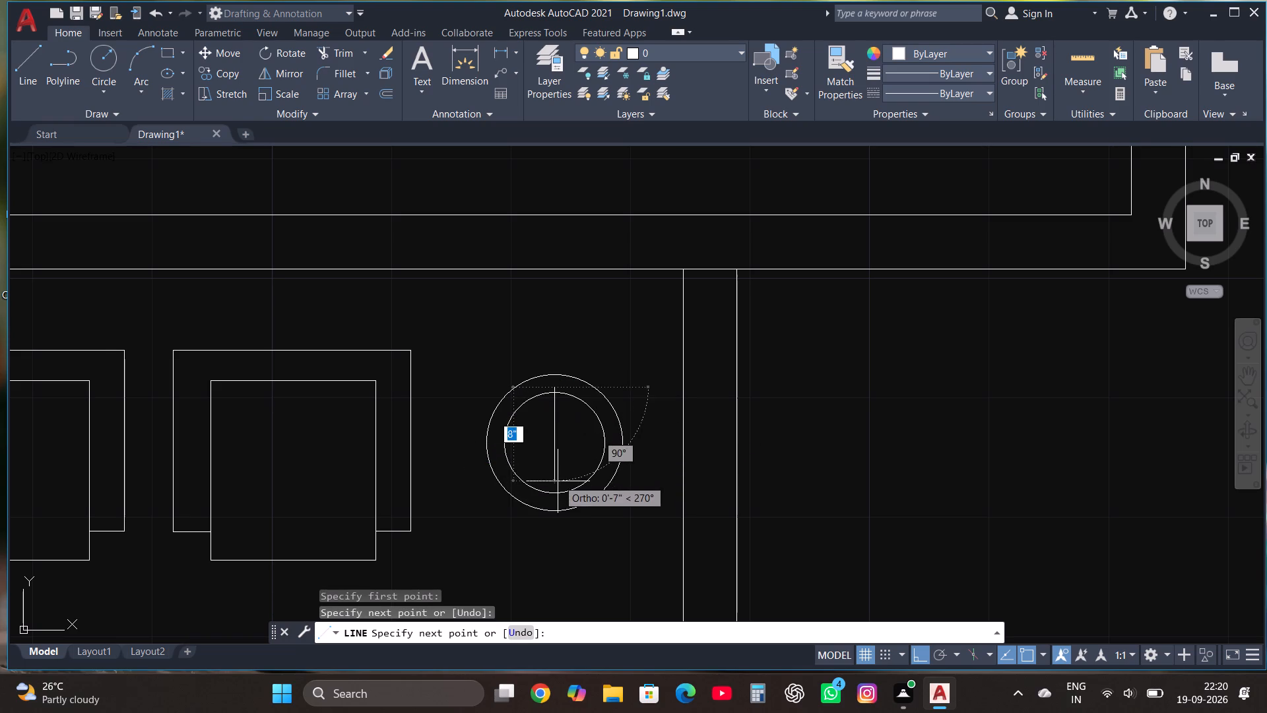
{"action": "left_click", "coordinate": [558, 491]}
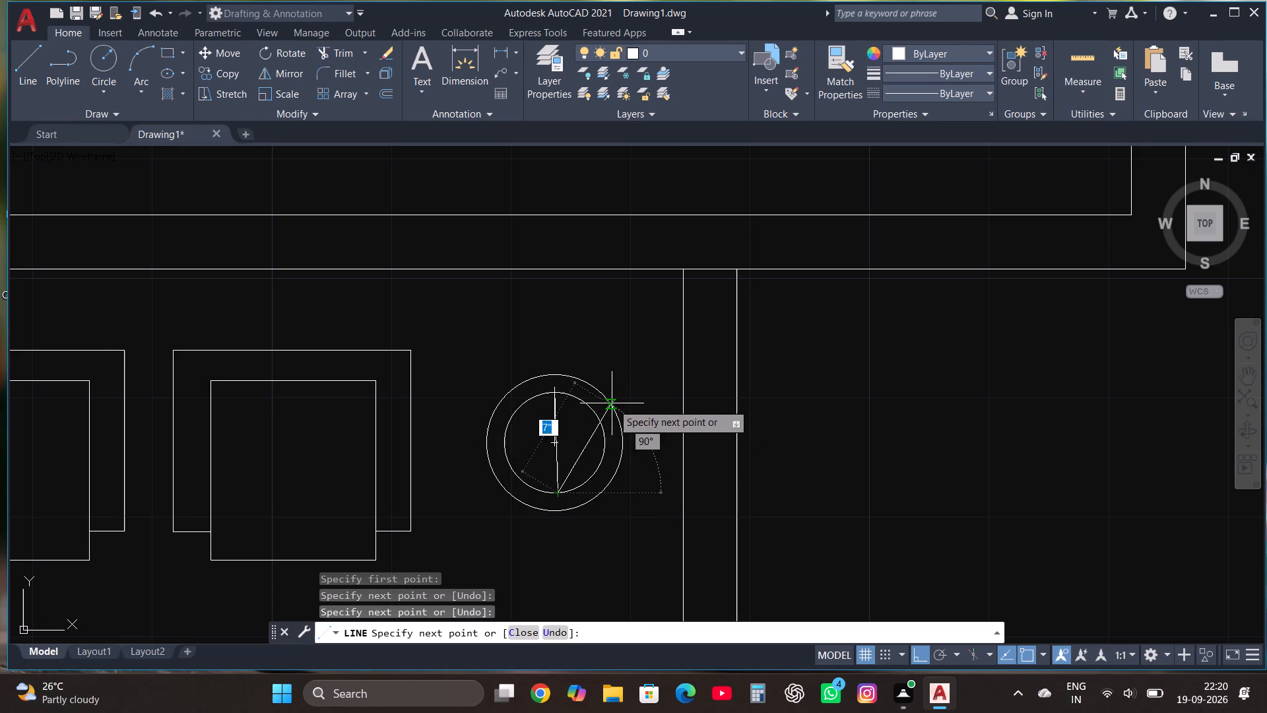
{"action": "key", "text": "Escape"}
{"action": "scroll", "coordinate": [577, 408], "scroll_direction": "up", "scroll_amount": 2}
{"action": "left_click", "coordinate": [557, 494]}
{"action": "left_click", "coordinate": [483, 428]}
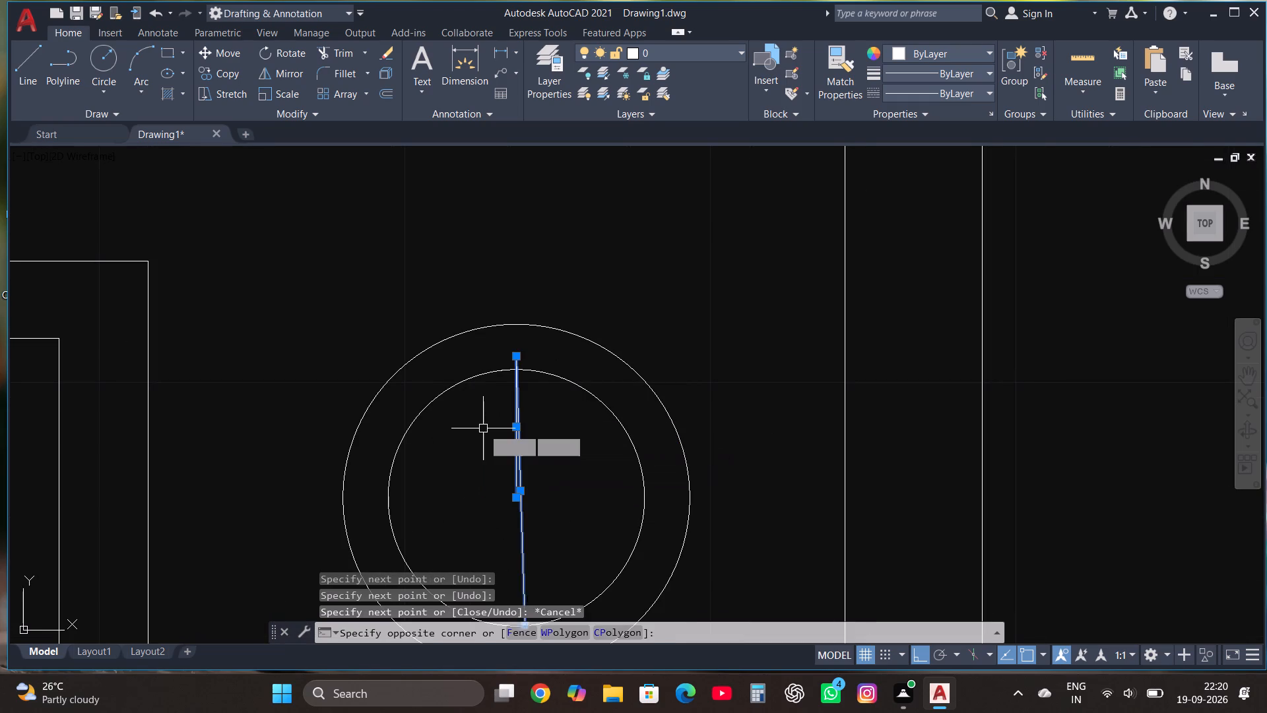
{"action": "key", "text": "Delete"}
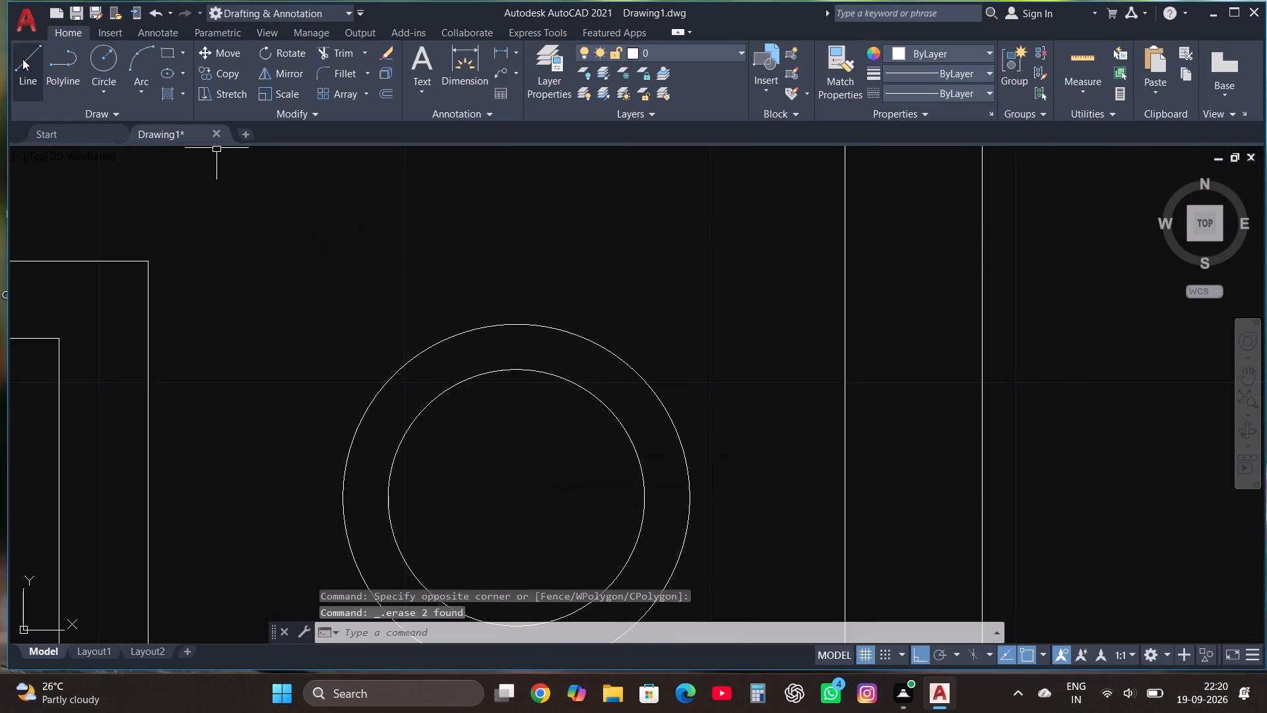
Draw a vertical line from the inner circle's top through its centre and trim the lower end to that circle.
{"action": "left_click", "coordinate": [22, 59]}
{"action": "left_click", "coordinate": [516, 372]}
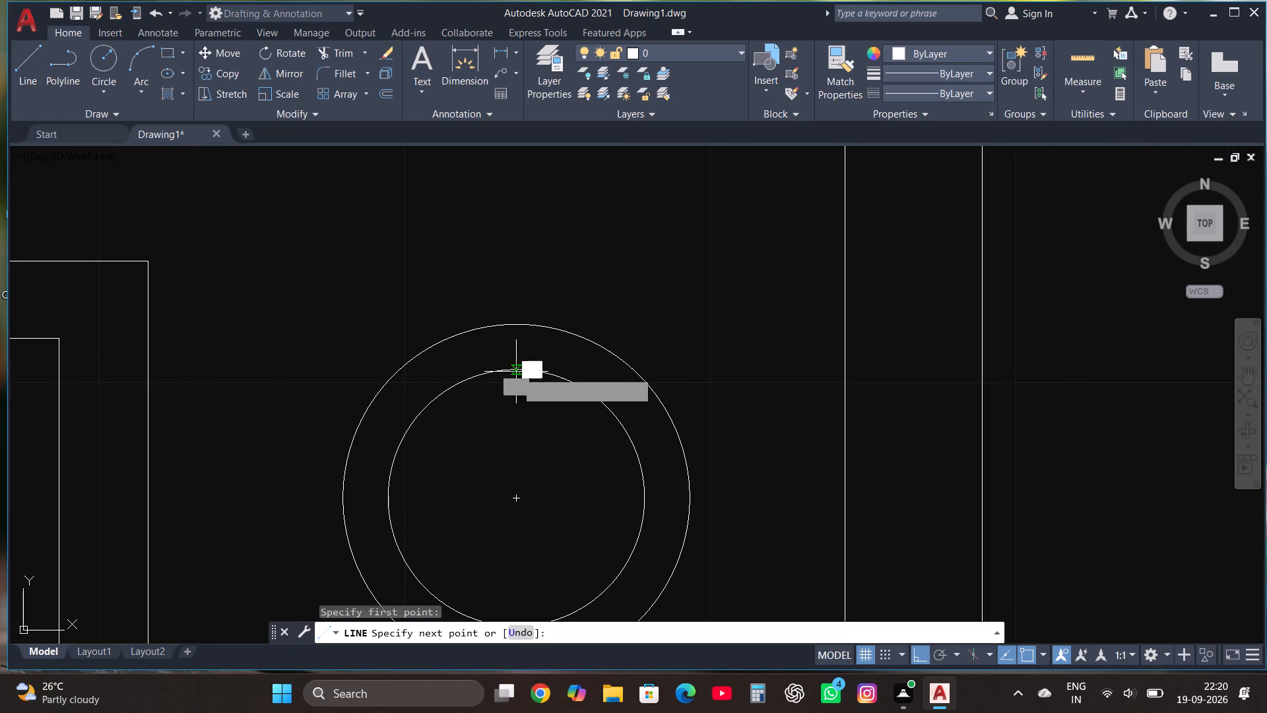
{"action": "scroll", "coordinate": [516, 537], "scroll_direction": "down", "scroll_amount": 1}
{"action": "scroll", "coordinate": [509, 603], "scroll_direction": "up", "scroll_amount": 2}
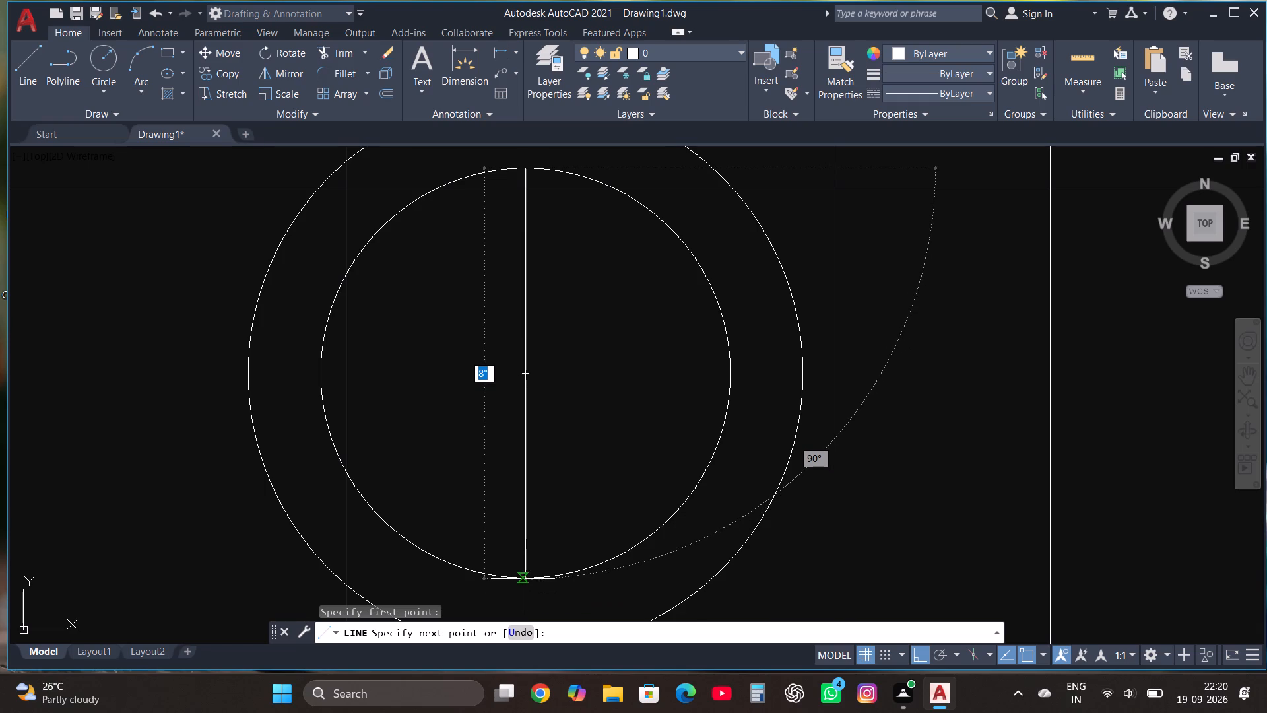
{"action": "left_click", "coordinate": [525, 595]}
{"action": "left_click", "coordinate": [337, 51]}
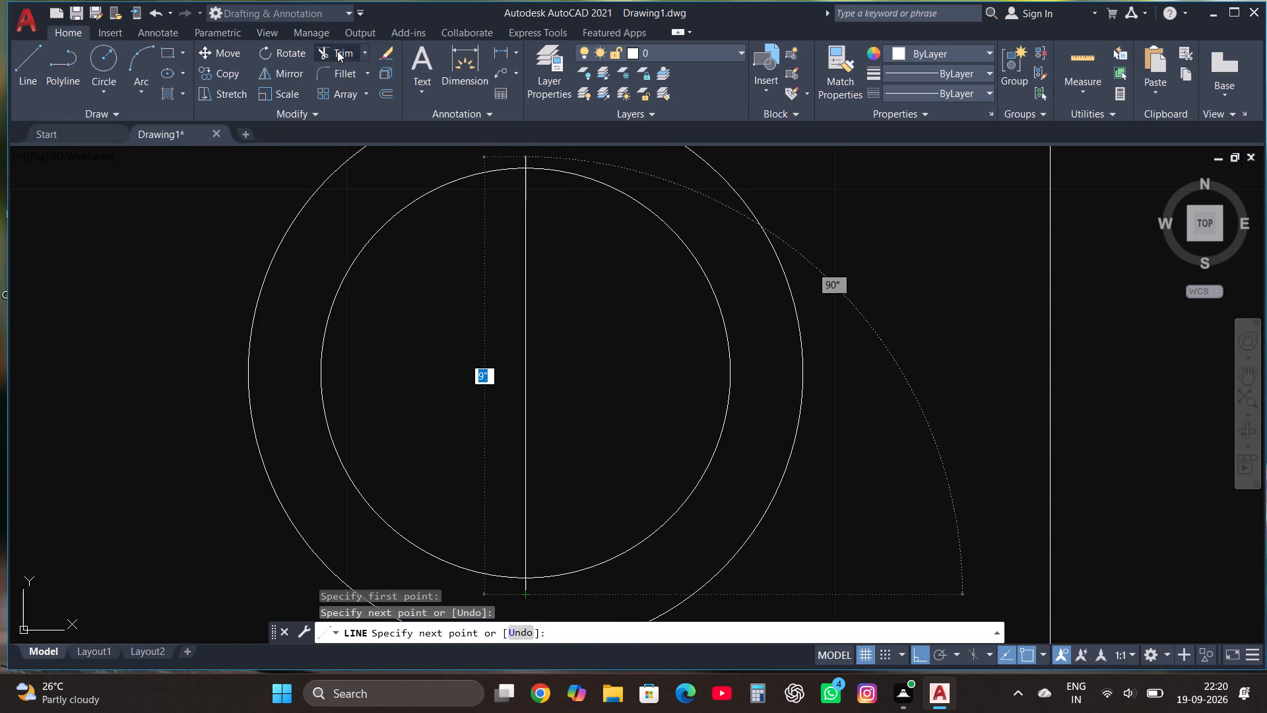
{"action": "left_click", "coordinate": [528, 591]}
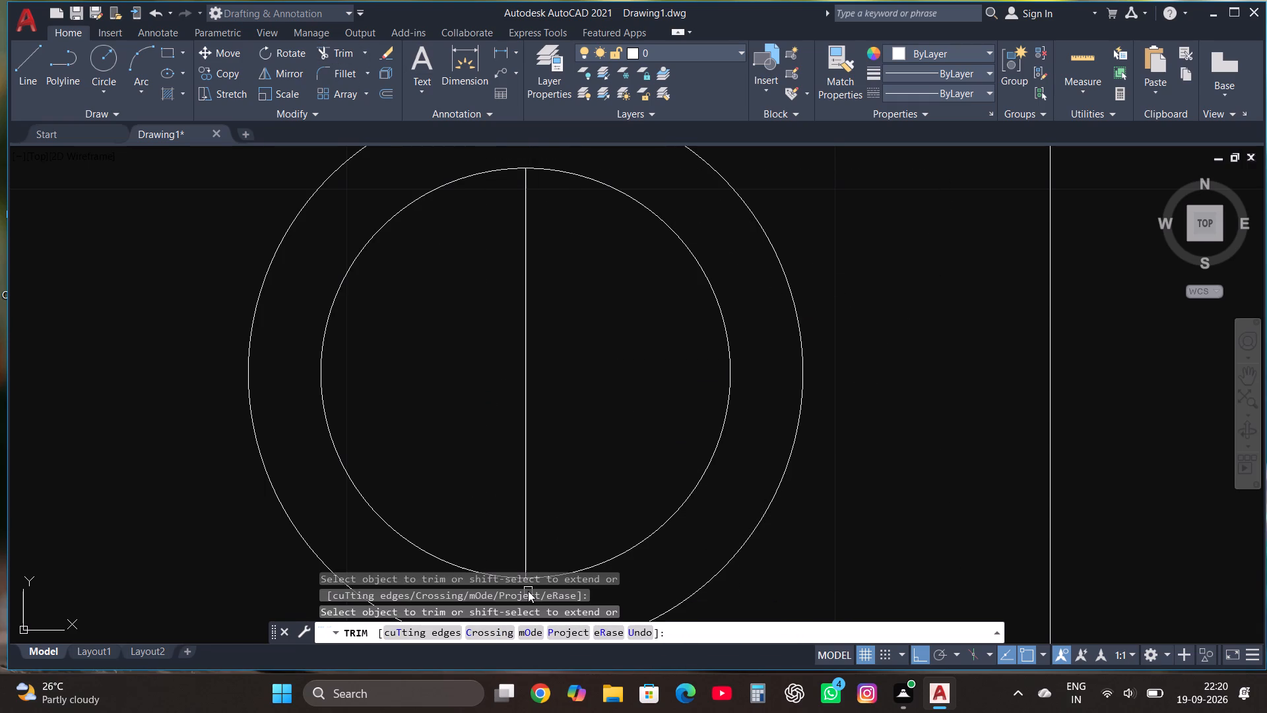
{"action": "key", "text": "Escape"}
Draw a horizontal line and two crossing diagonal lines through the centre, each spanning the inner circle.
{"action": "left_click", "coordinate": [18, 58]}
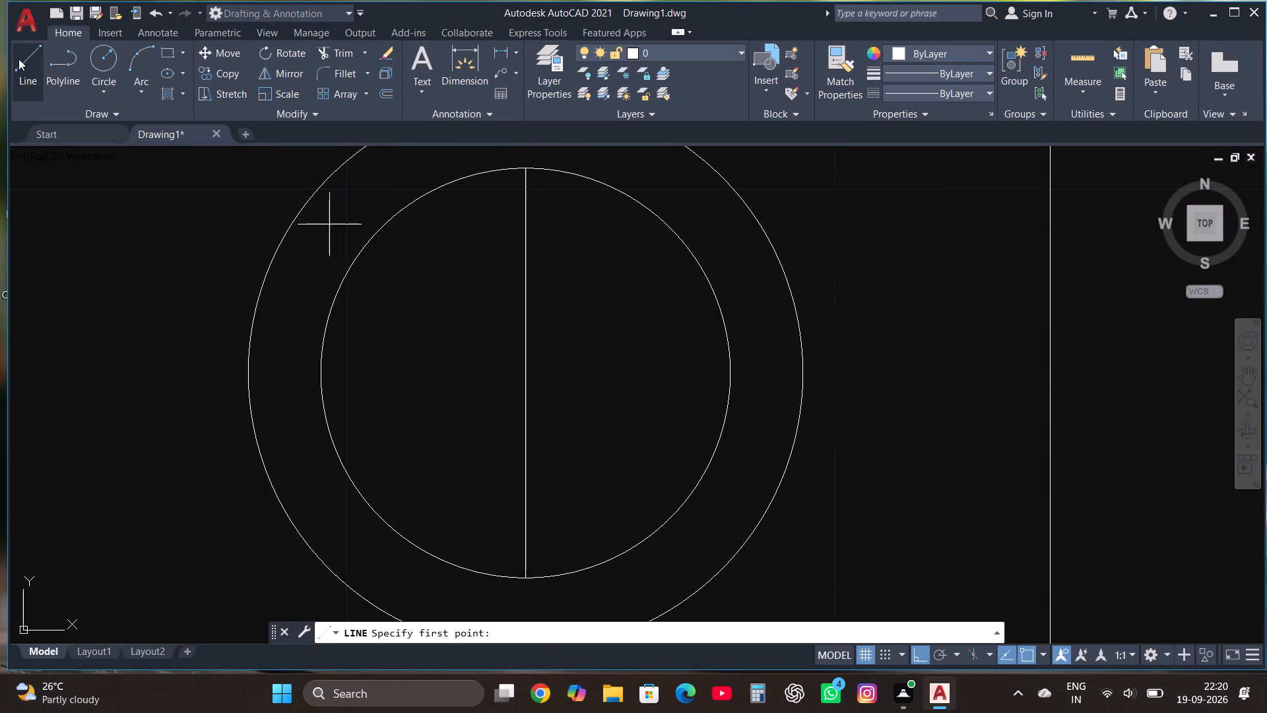
{"action": "left_click", "coordinate": [321, 372]}
{"action": "left_click", "coordinate": [745, 374]}
{"action": "key", "text": "Escape"}
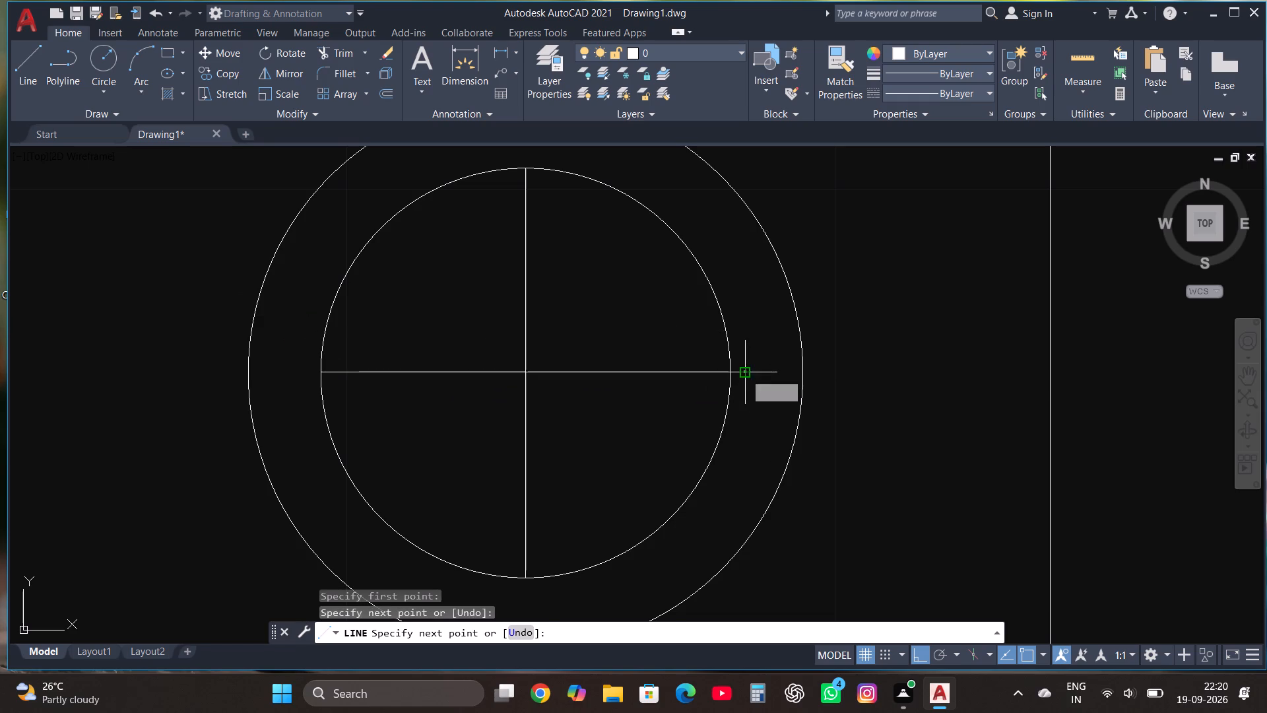
{"action": "left_click", "coordinate": [21, 65]}
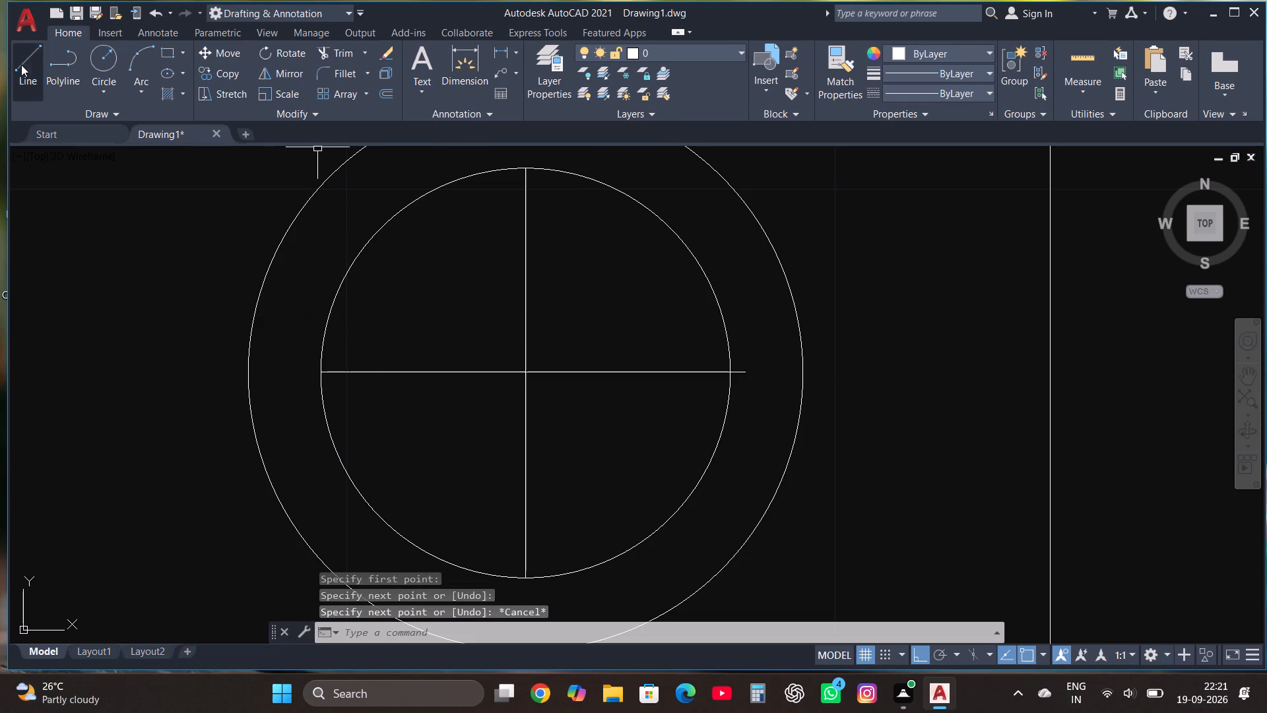
{"action": "left_click", "coordinate": [371, 507]}
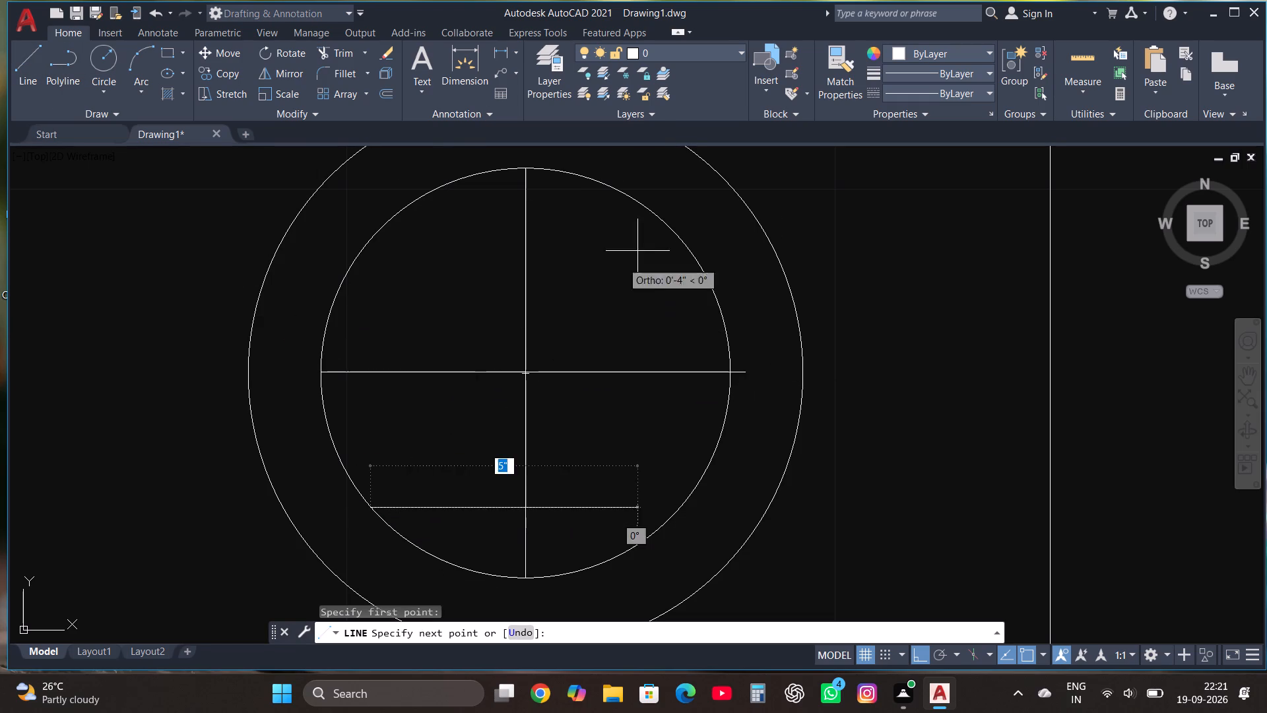
{"action": "key", "text": "F8"}
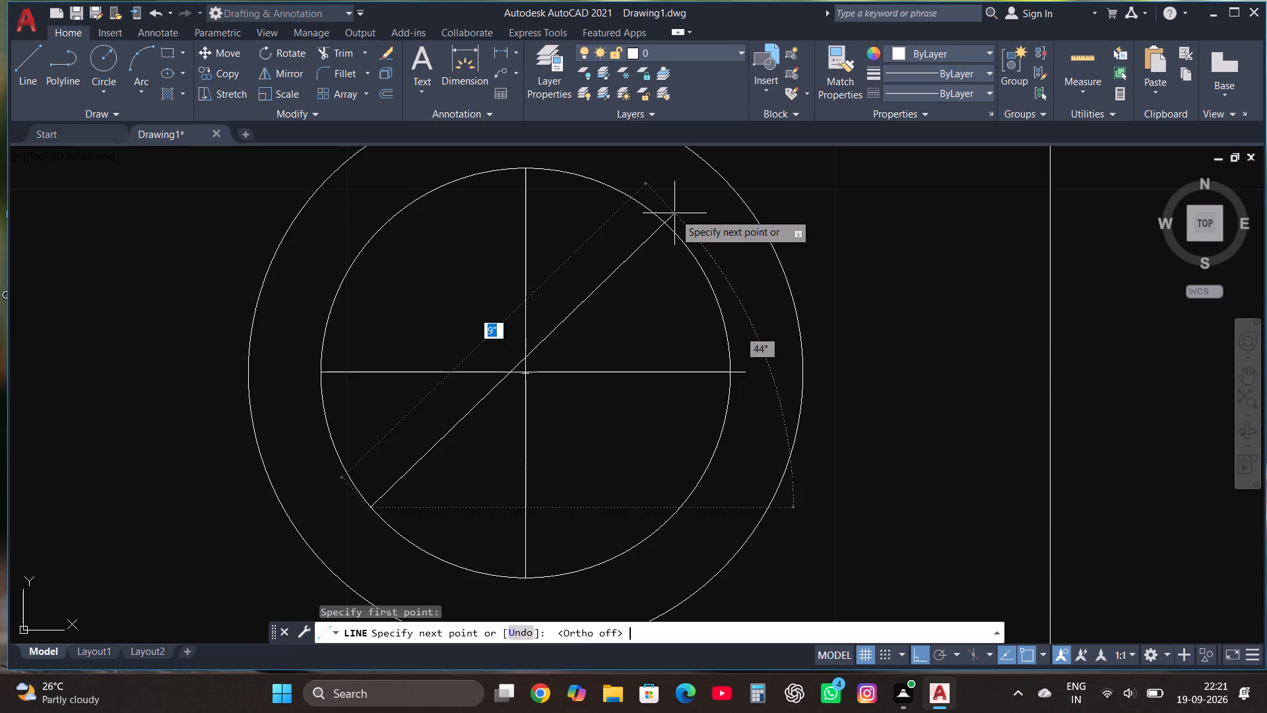
{"action": "left_click", "coordinate": [674, 213]}
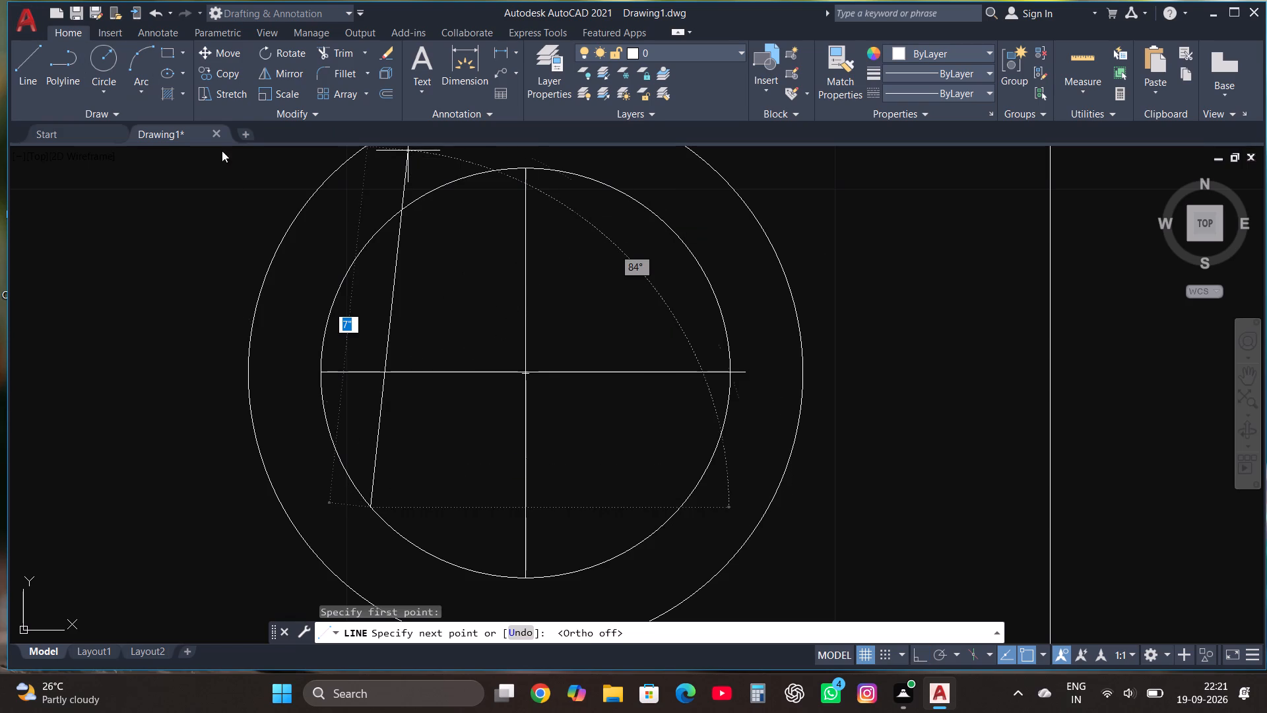
{"action": "left_click", "coordinate": [694, 224]}
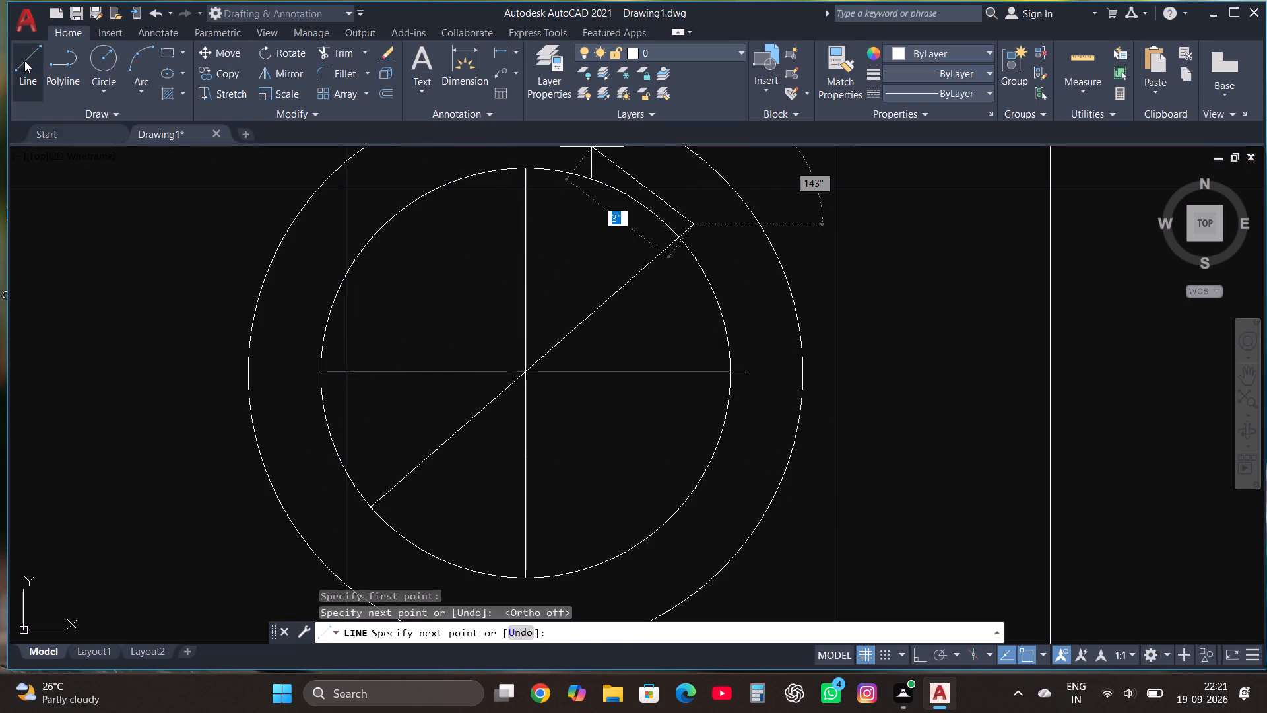
{"action": "left_click", "coordinate": [24, 61]}
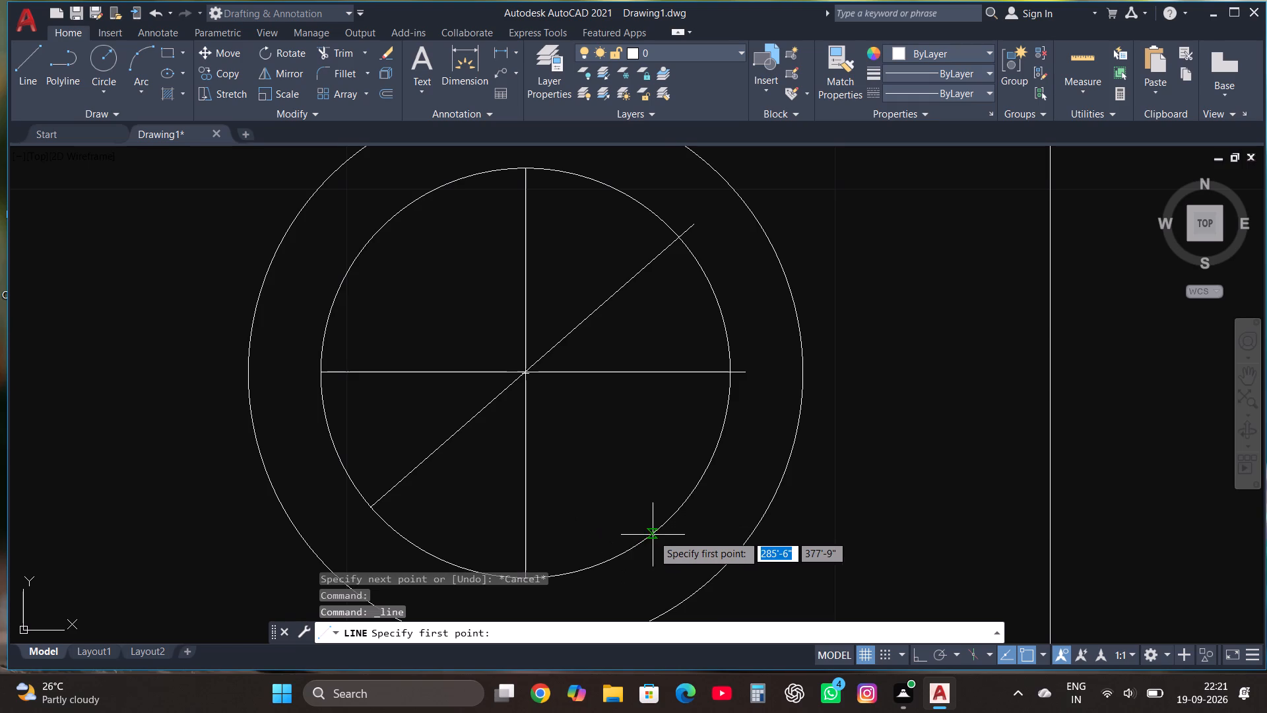
{"action": "left_click", "coordinate": [657, 532]}
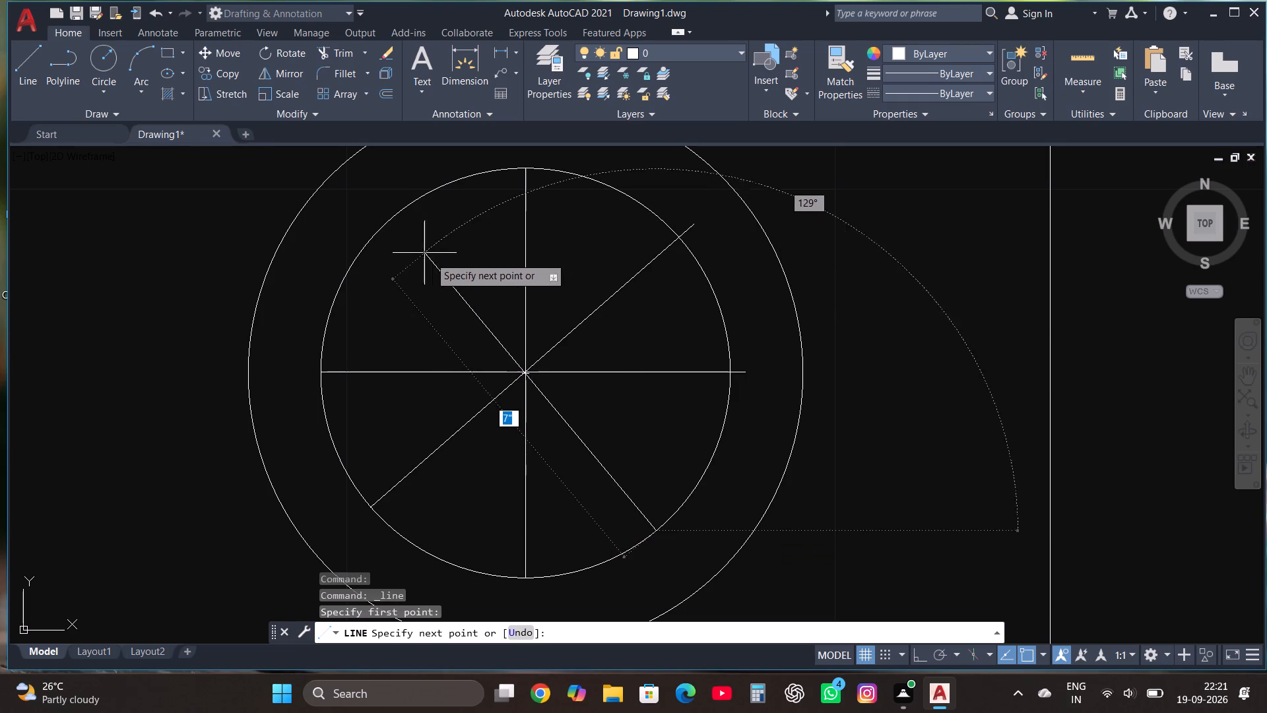
{"action": "left_click", "coordinate": [395, 205]}
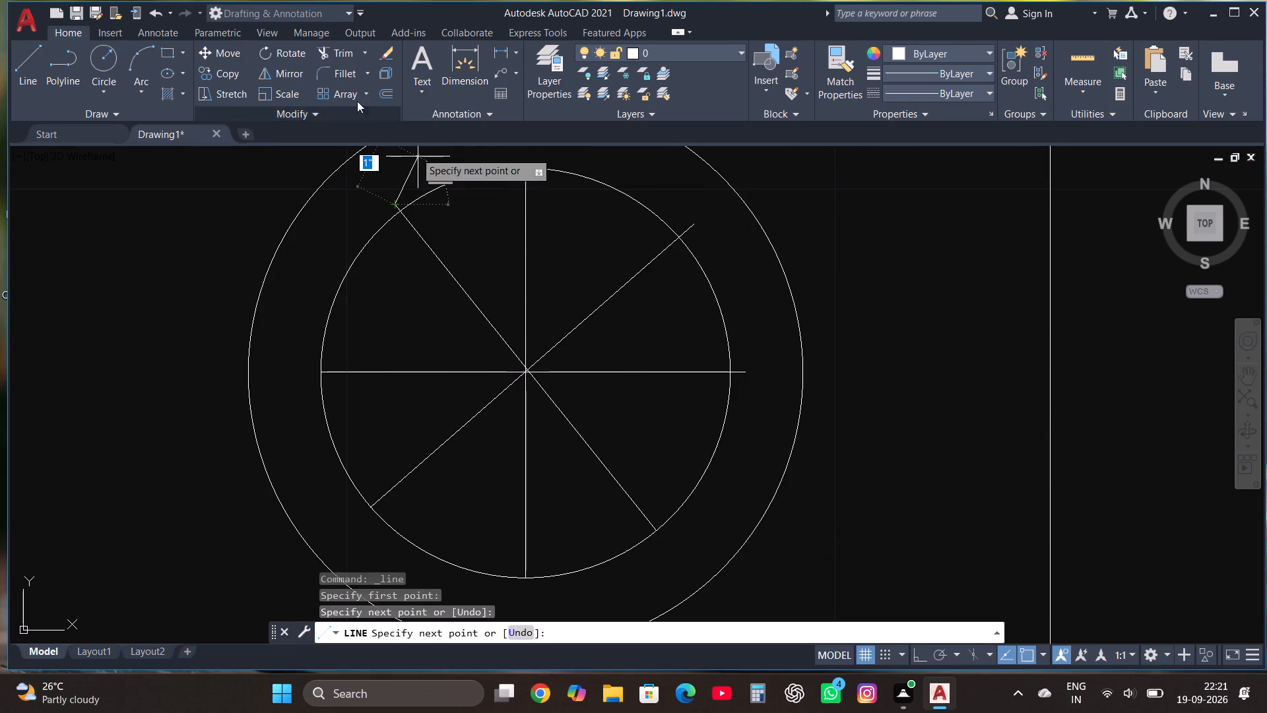
Trim the ends of the horizontal and diagonal lines that extend beyond the inner circle.
{"action": "left_click", "coordinate": [350, 53]}
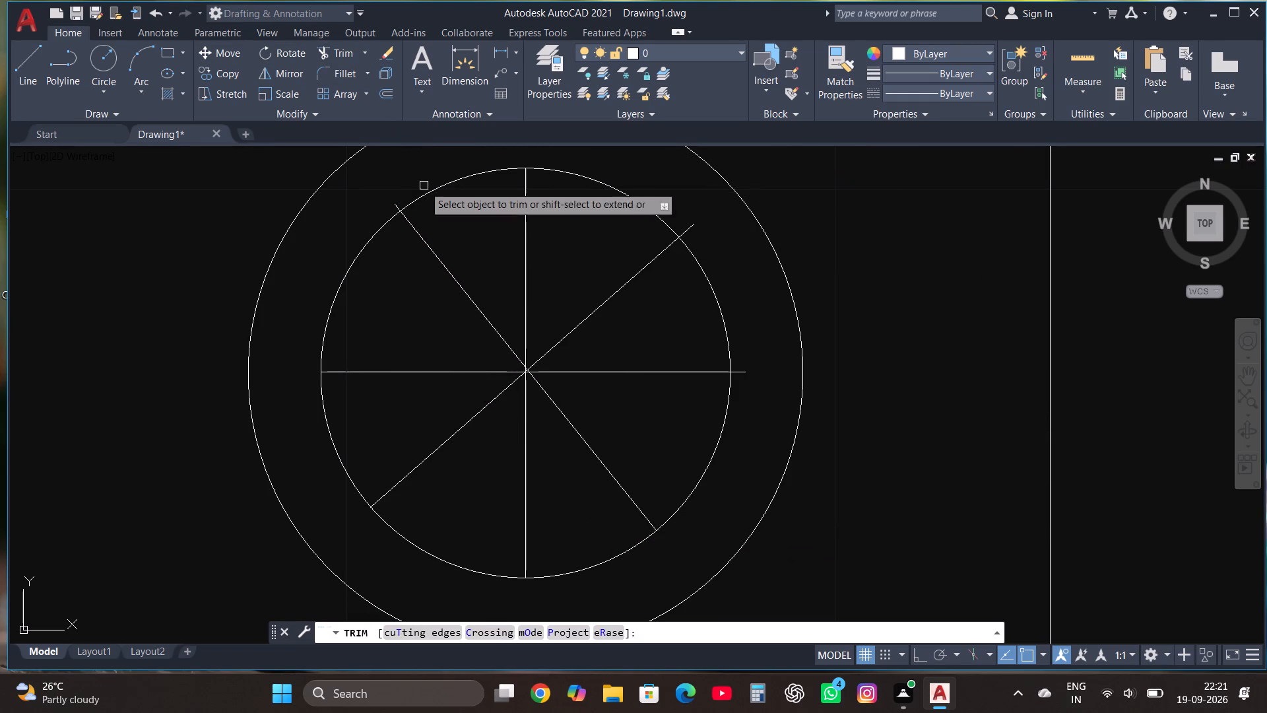
{"action": "left_click", "coordinate": [394, 205]}
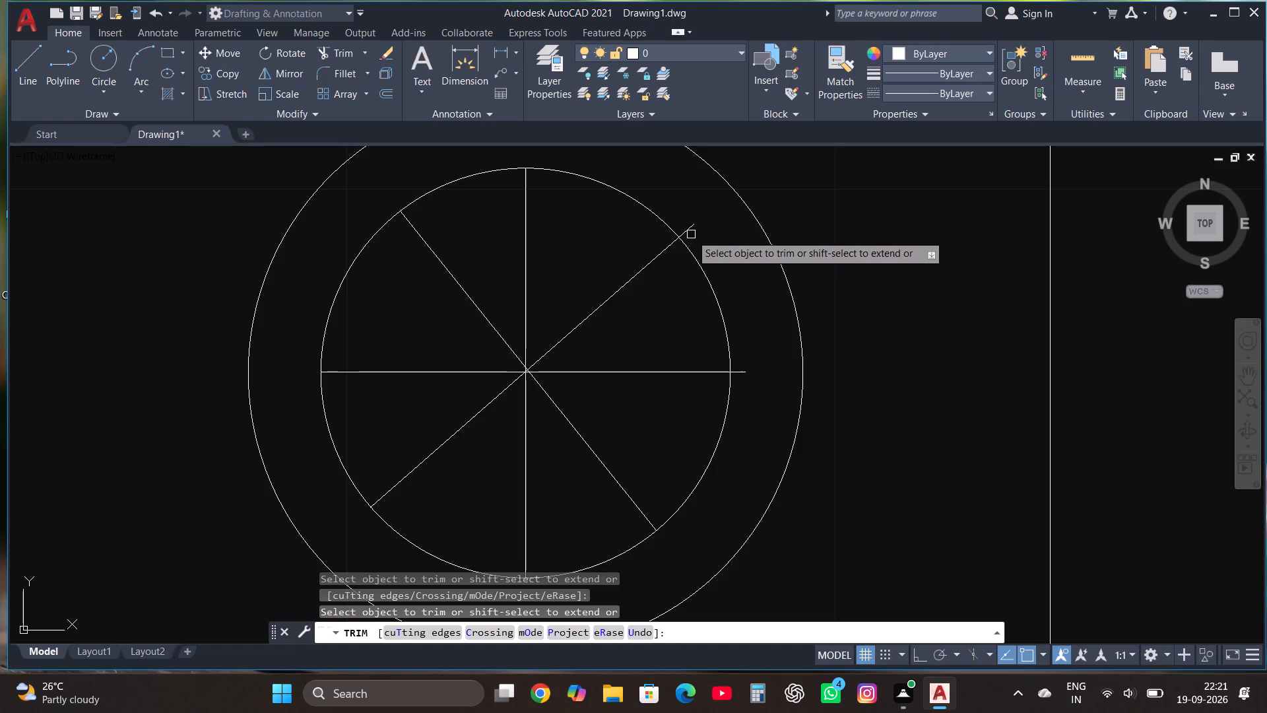
{"action": "left_click", "coordinate": [691, 228]}
{"action": "left_click", "coordinate": [748, 372]}
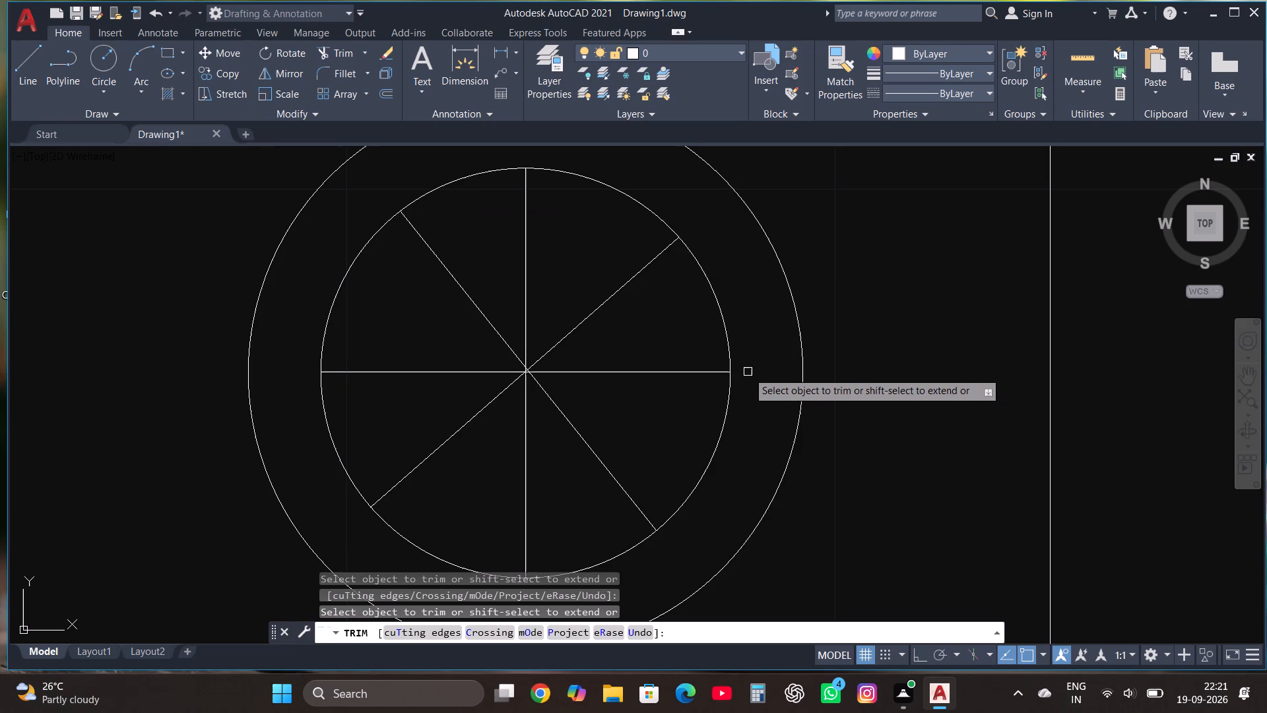
{"action": "scroll", "coordinate": [748, 372], "scroll_direction": "down", "scroll_amount": 2}
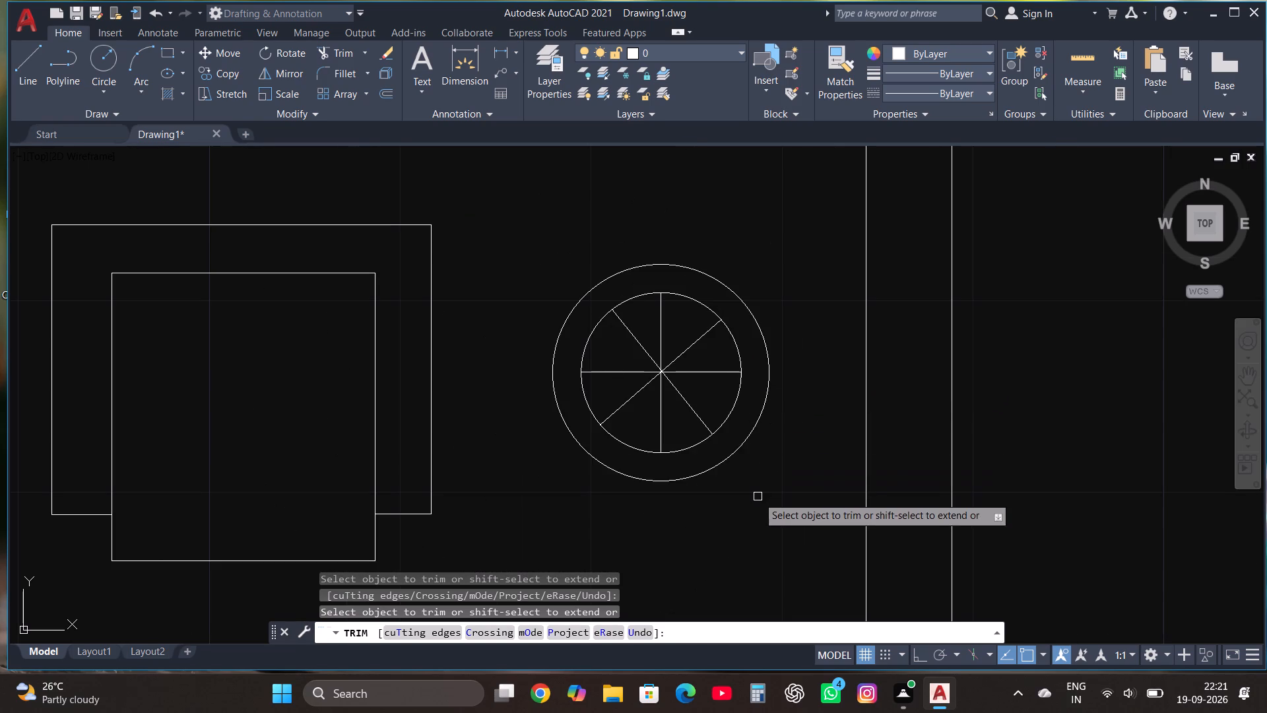
{"action": "key", "text": "Escape"}
Draw a diagonal line joining the L-shaped counter's corner to the inner wall corner in the plan's top-left room.
{"action": "scroll", "coordinate": [626, 434], "scroll_direction": "down", "scroll_amount": 6}
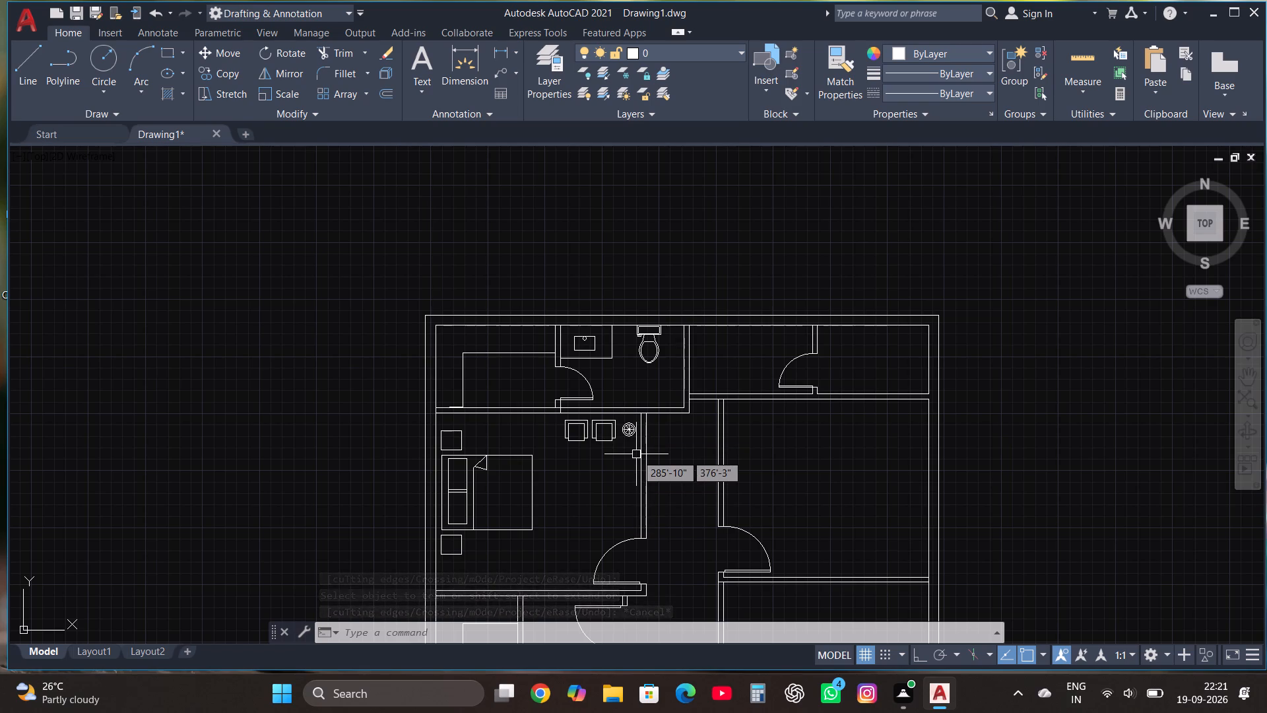
{"action": "scroll", "coordinate": [474, 333], "scroll_direction": "up", "scroll_amount": 2}
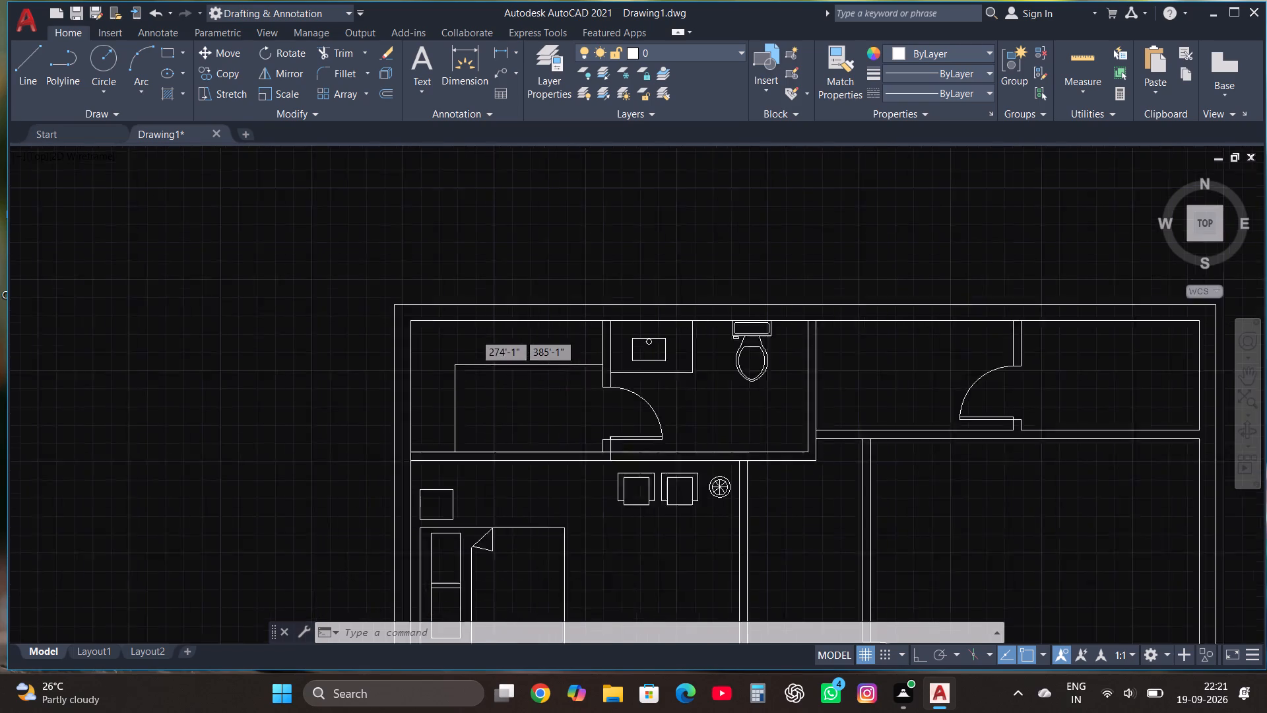
{"action": "scroll", "coordinate": [474, 333], "scroll_direction": "up", "scroll_amount": 1}
{"action": "left_click", "coordinate": [21, 51]}
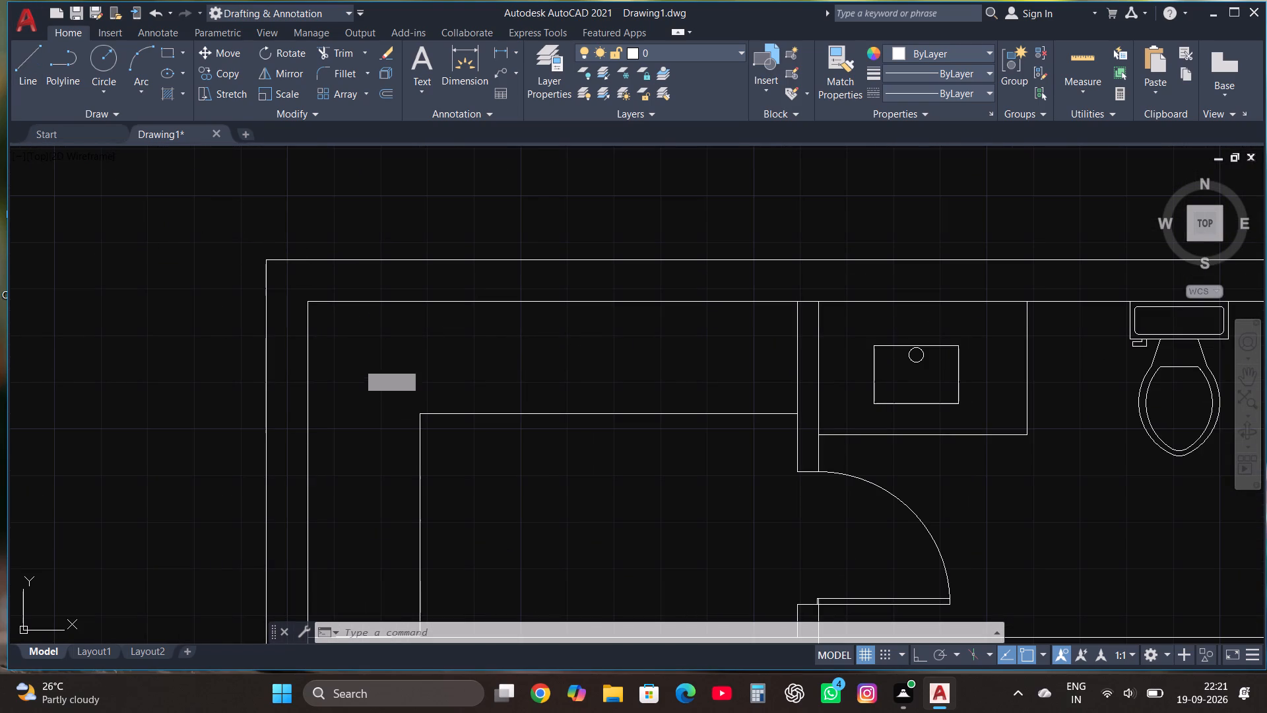
{"action": "left_click", "coordinate": [421, 413]}
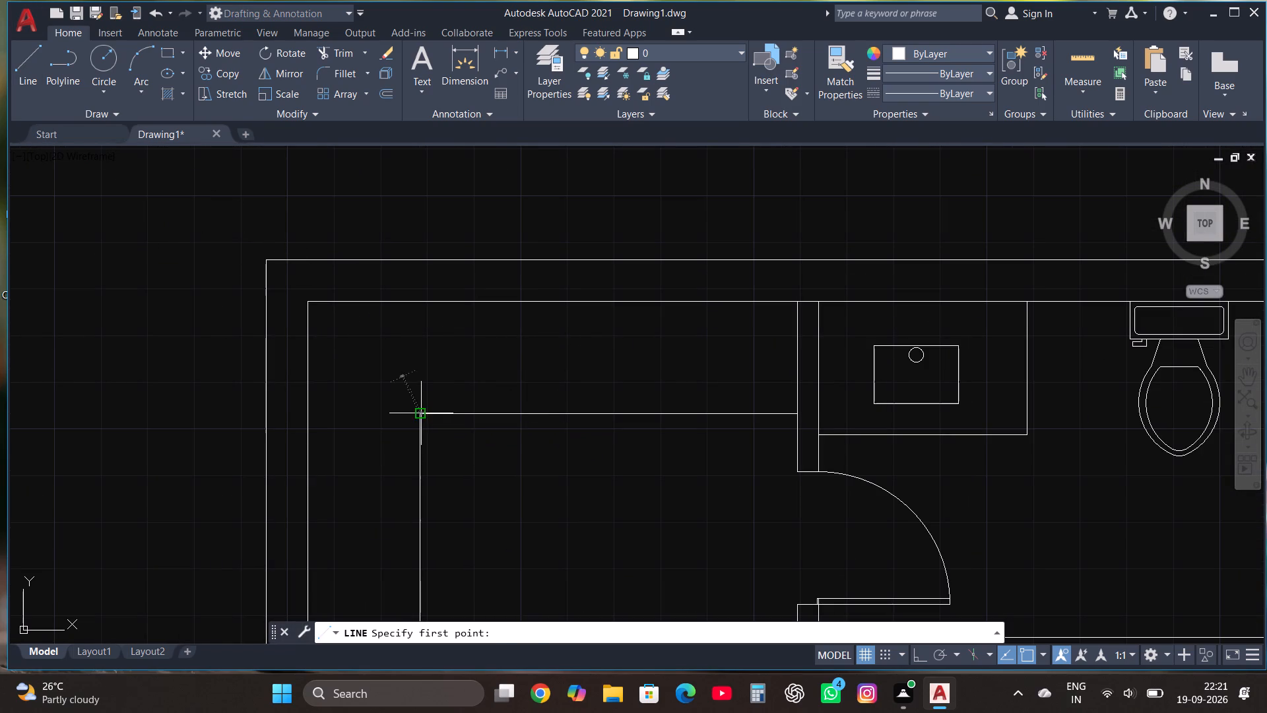
{"action": "left_click", "coordinate": [310, 302]}
{"action": "scroll", "coordinate": [310, 302], "scroll_direction": "down", "scroll_amount": 3}
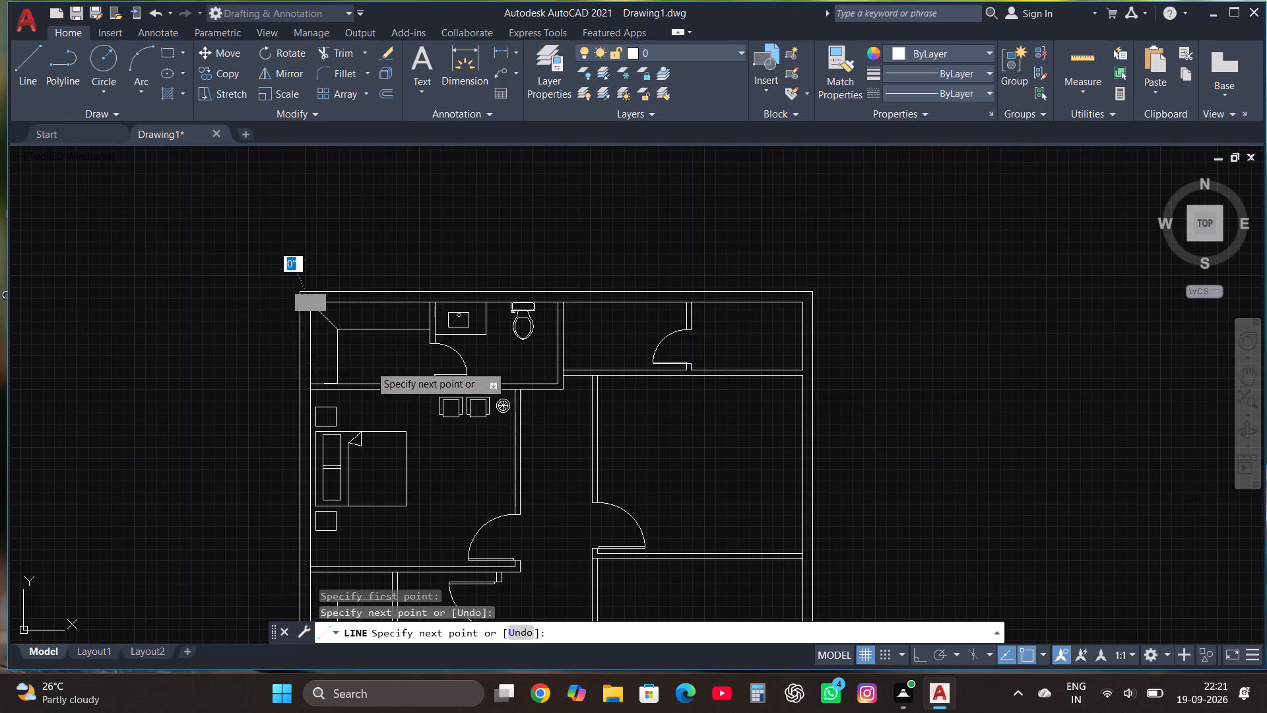
{"action": "key", "text": "Escape"}
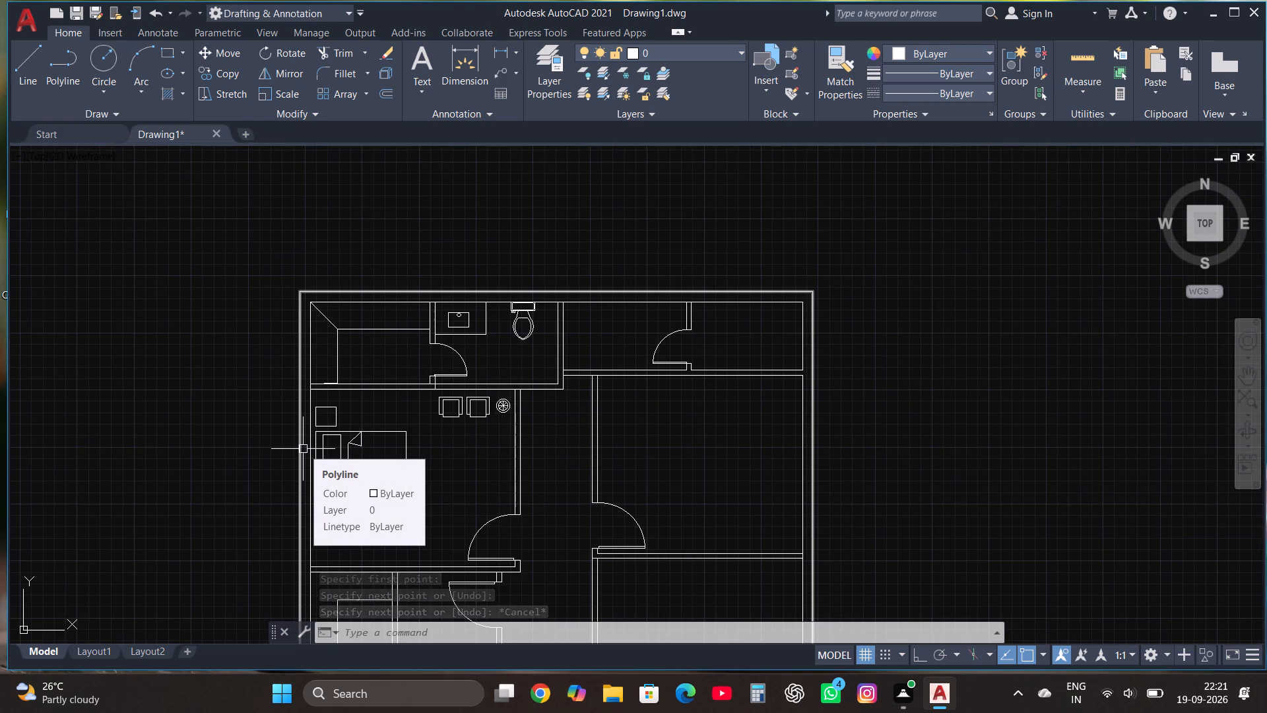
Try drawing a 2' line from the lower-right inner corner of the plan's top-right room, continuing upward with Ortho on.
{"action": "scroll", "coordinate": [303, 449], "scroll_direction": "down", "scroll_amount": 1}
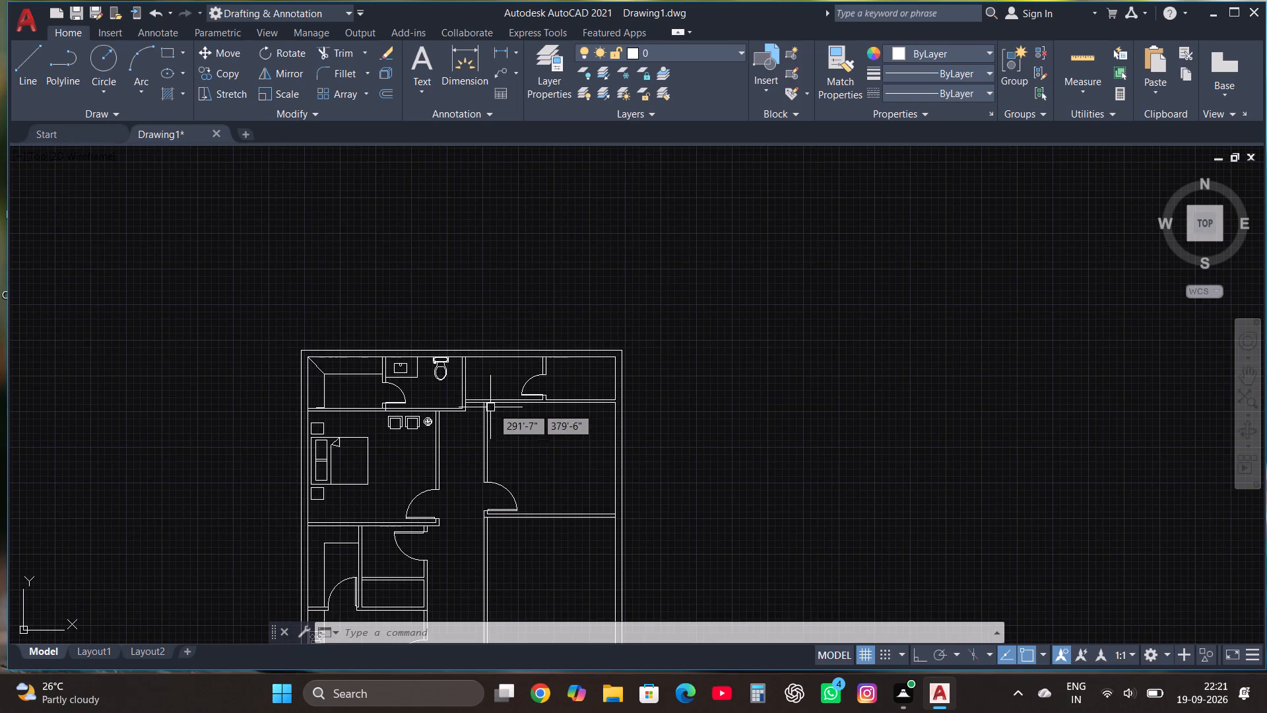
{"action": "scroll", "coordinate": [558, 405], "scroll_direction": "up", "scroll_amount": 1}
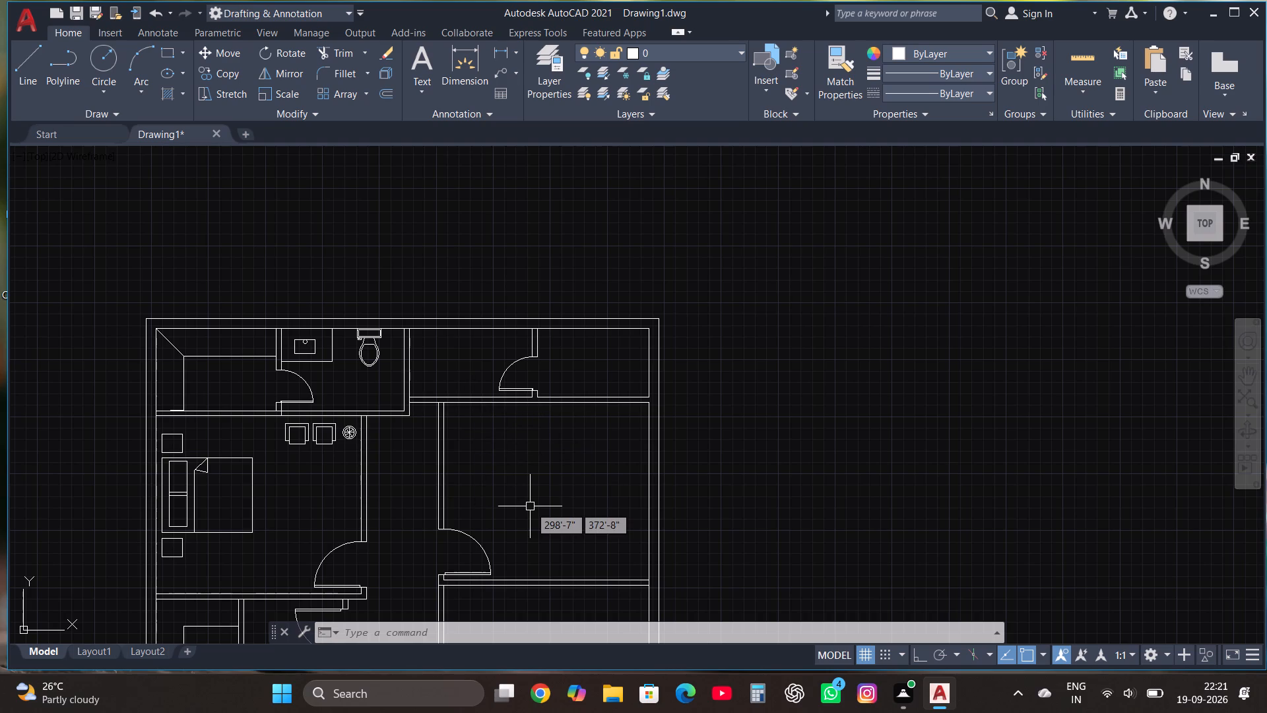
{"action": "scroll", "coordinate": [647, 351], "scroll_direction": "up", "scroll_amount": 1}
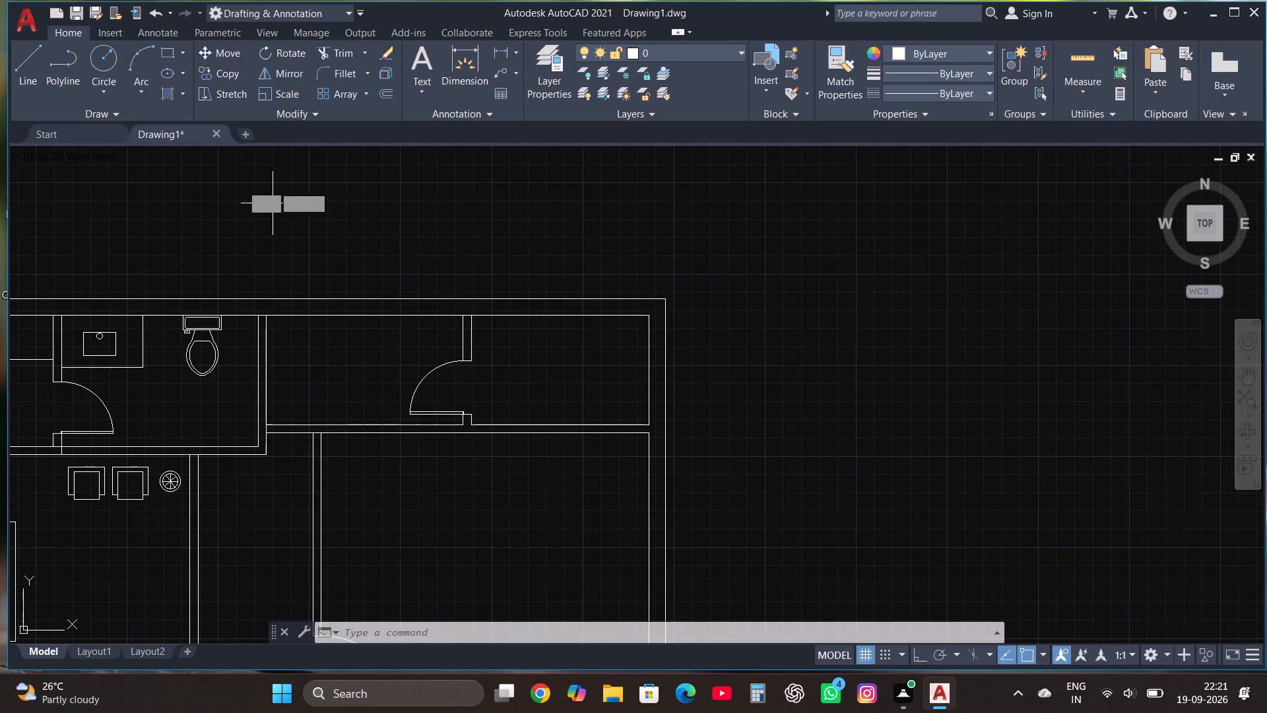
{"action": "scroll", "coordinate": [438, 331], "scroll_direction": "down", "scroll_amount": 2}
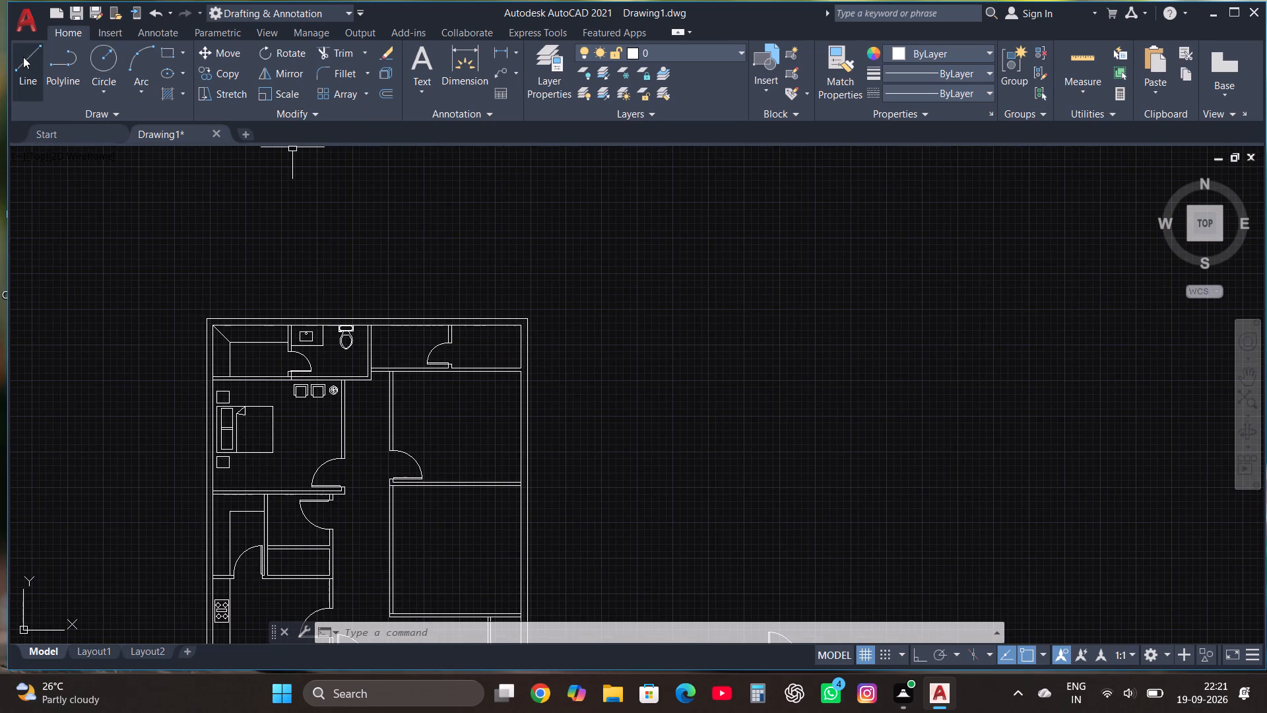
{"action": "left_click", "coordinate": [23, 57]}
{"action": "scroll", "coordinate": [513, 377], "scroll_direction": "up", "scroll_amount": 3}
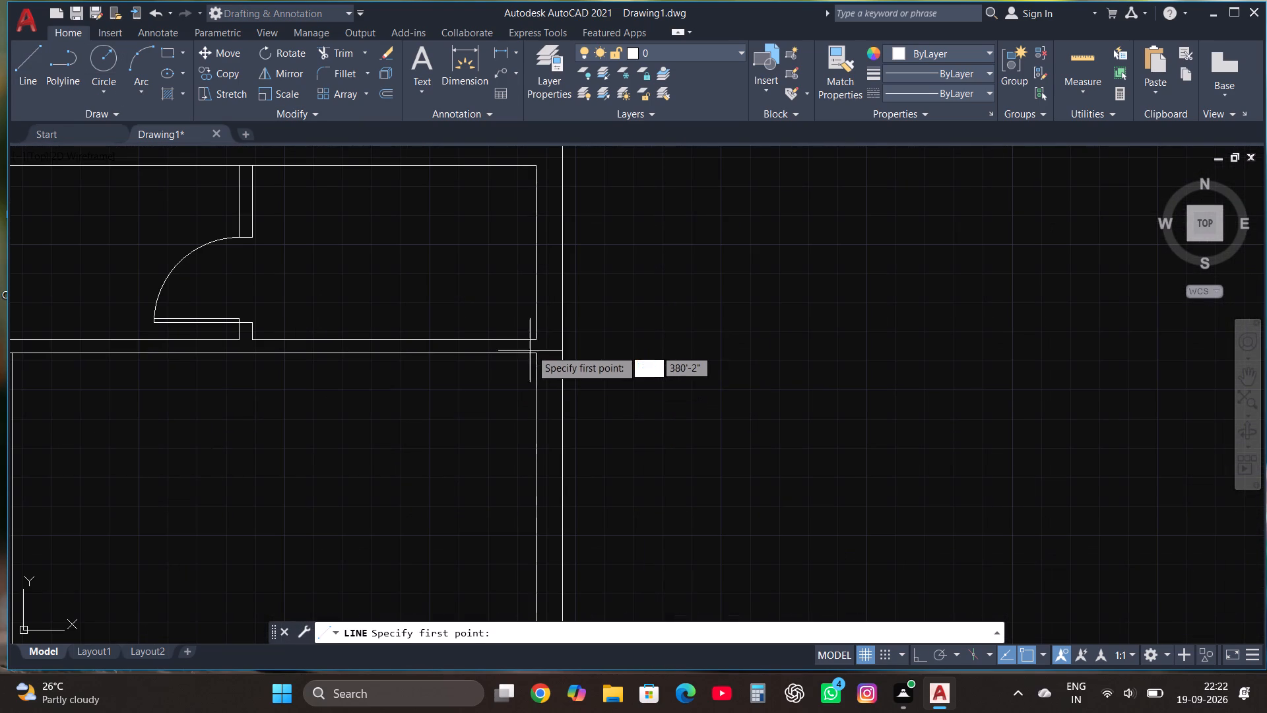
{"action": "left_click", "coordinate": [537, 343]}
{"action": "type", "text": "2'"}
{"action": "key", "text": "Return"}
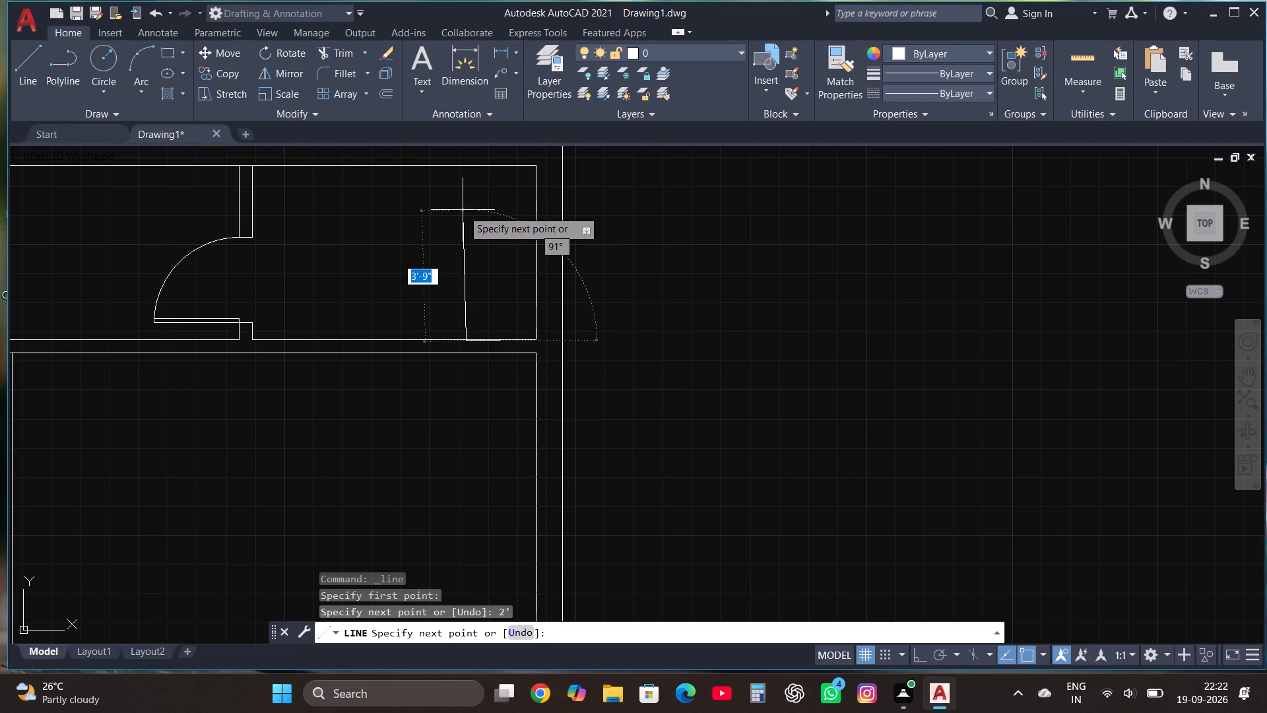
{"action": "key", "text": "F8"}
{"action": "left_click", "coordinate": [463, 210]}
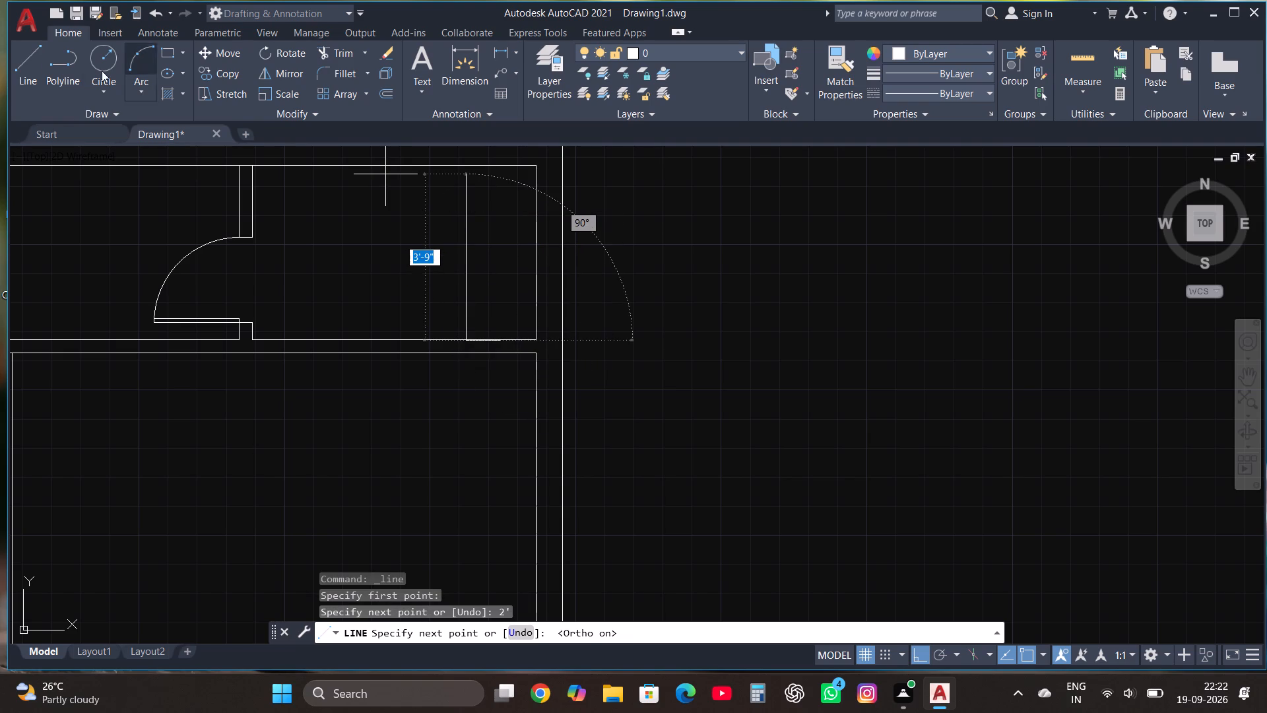
Draw a 2' line down the partition from the top-right room's upper-left corner, then a horizontal line across towards the outer wall.
{"action": "left_click", "coordinate": [25, 66]}
{"action": "scroll", "coordinate": [205, 406], "scroll_direction": "down", "scroll_amount": 1}
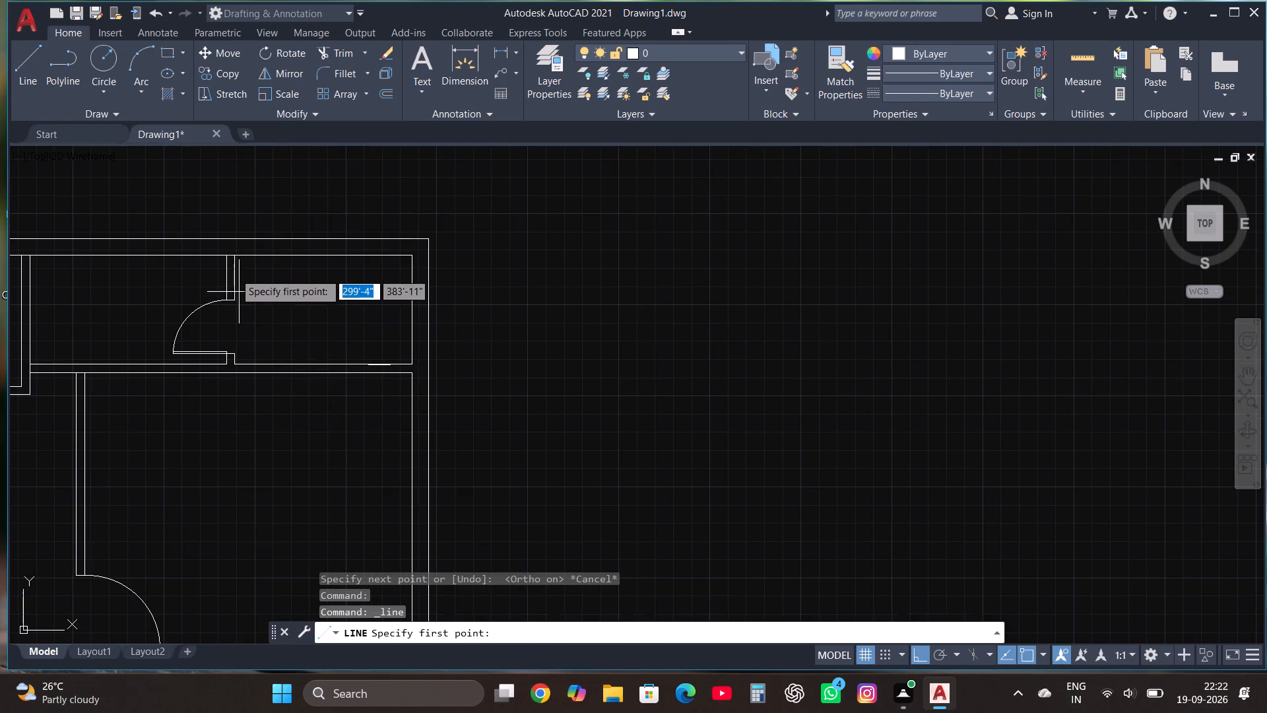
{"action": "scroll", "coordinate": [234, 262], "scroll_direction": "up", "scroll_amount": 2}
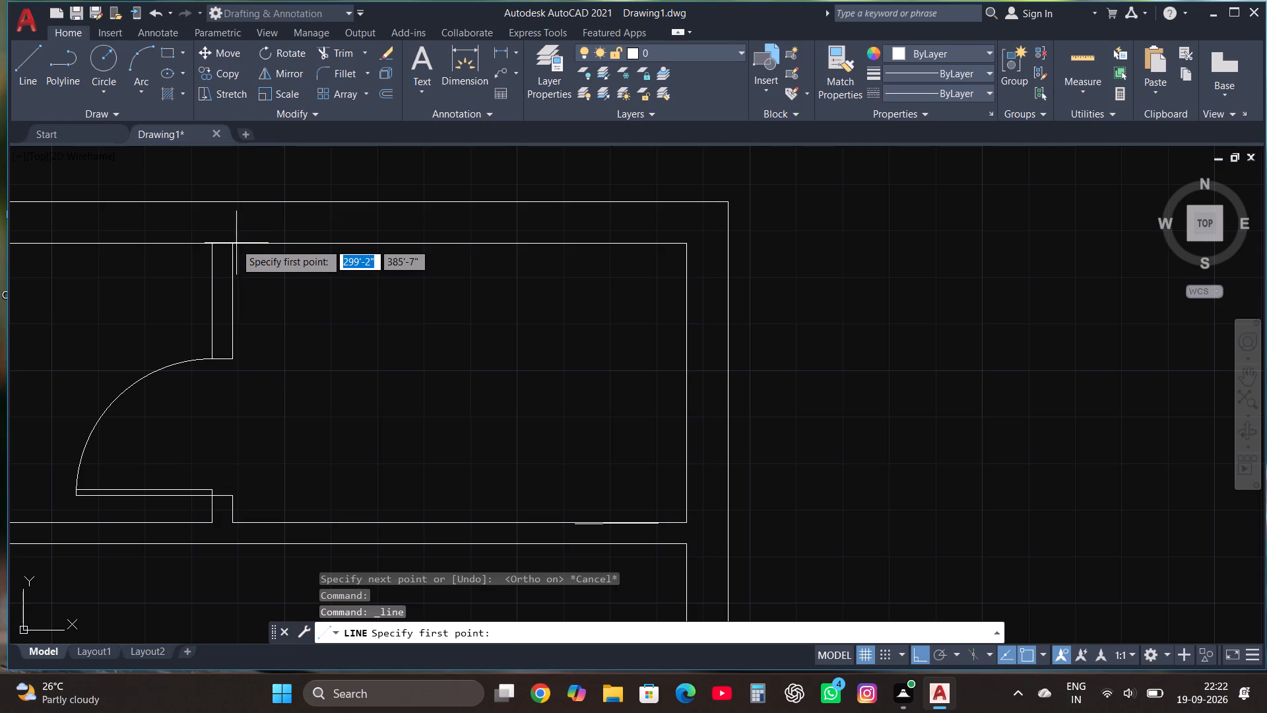
{"action": "left_click", "coordinate": [230, 243]}
{"action": "type", "text": "2'"}
{"action": "key", "text": "Return"}
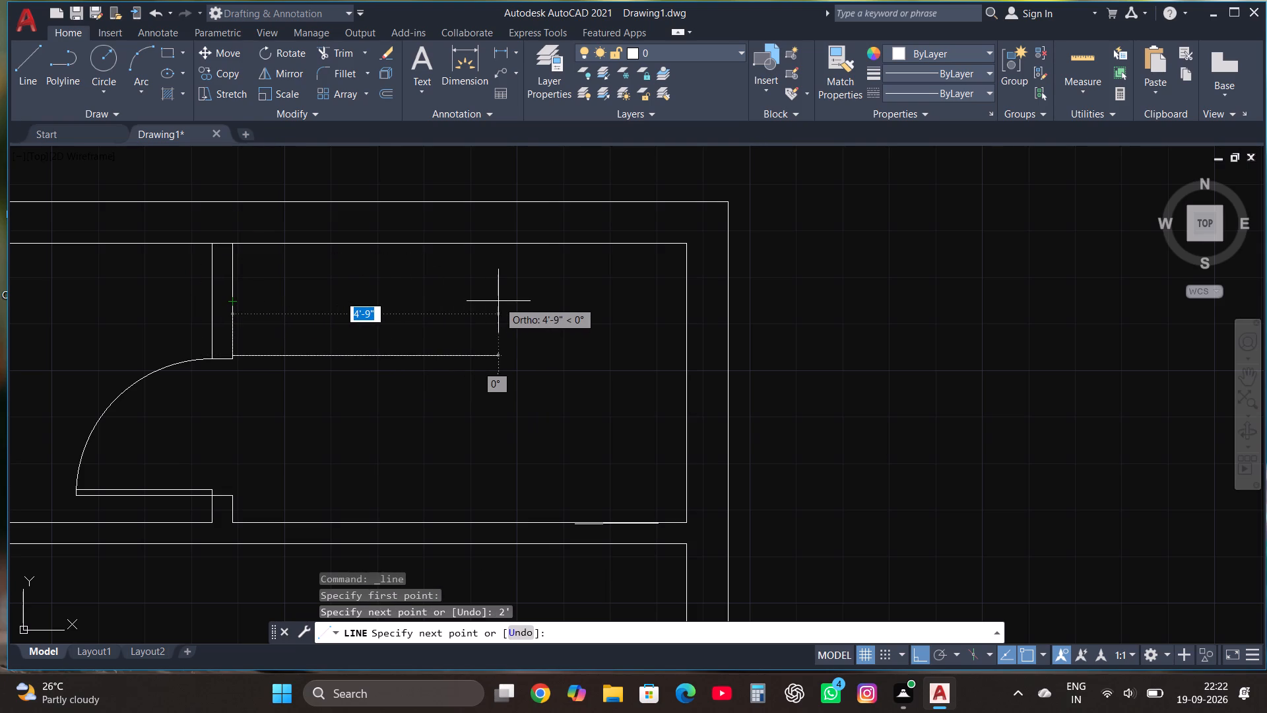
{"action": "left_click", "coordinate": [600, 342]}
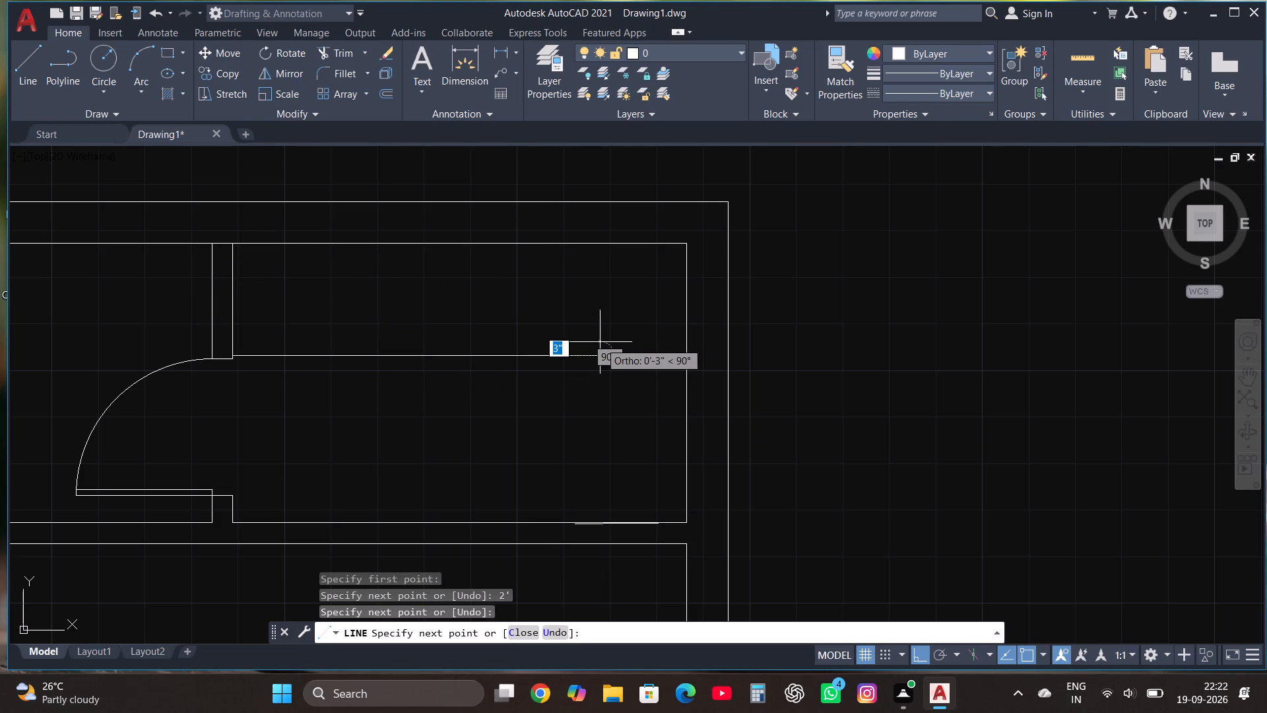
{"action": "key", "text": "space"}
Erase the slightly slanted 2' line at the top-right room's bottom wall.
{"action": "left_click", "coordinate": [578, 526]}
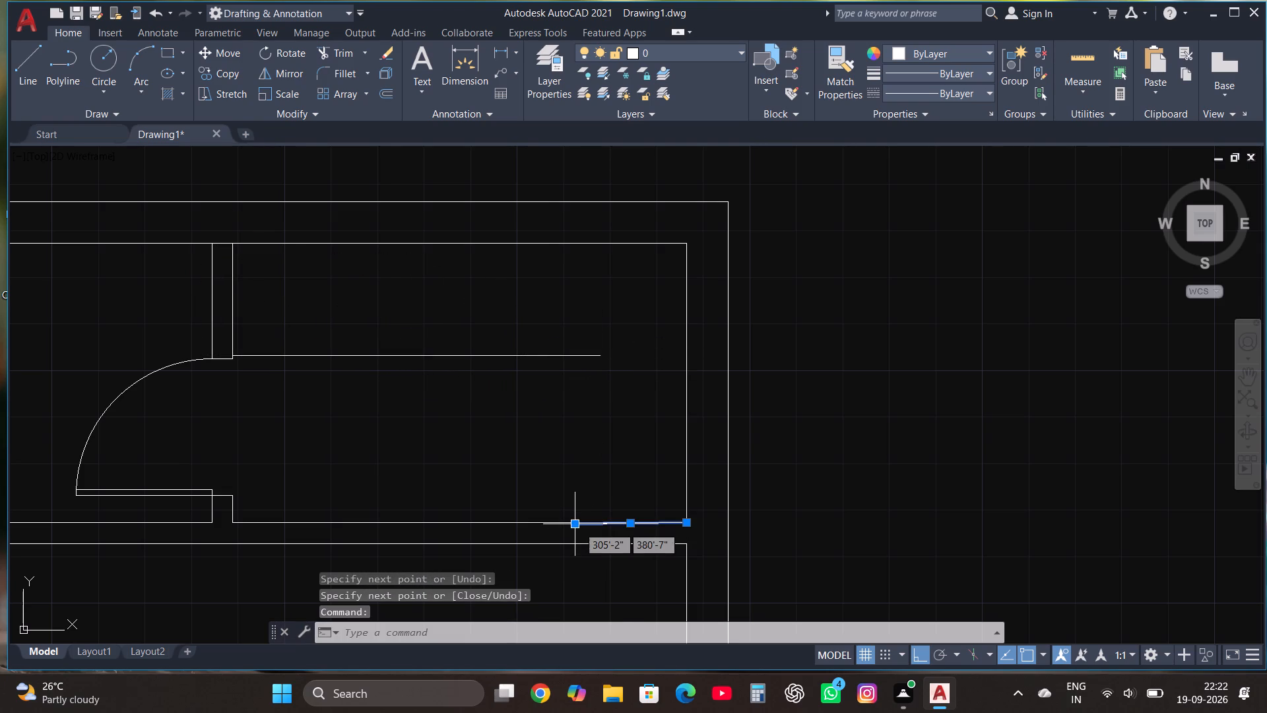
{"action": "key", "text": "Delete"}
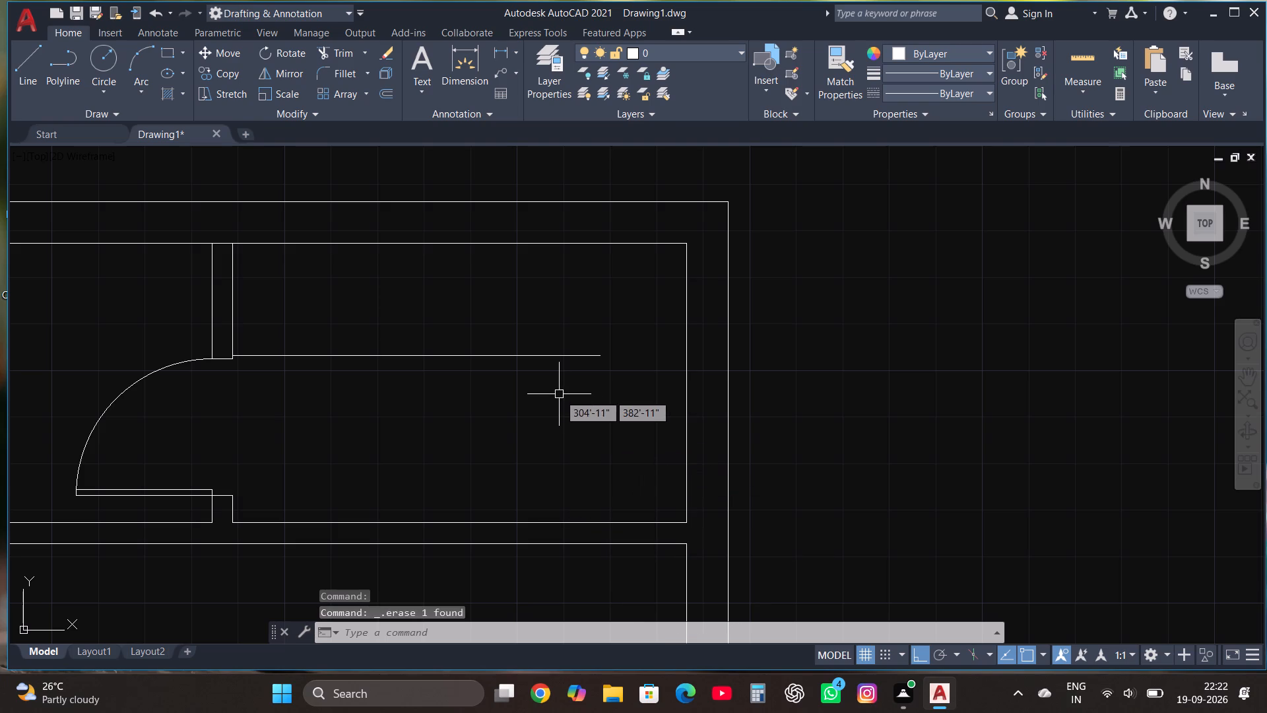
Draw a 2' line leftward from the top-right room's lower-right corner, then a vertical line up past the horizontal counter line.
{"action": "left_click", "coordinate": [13, 62]}
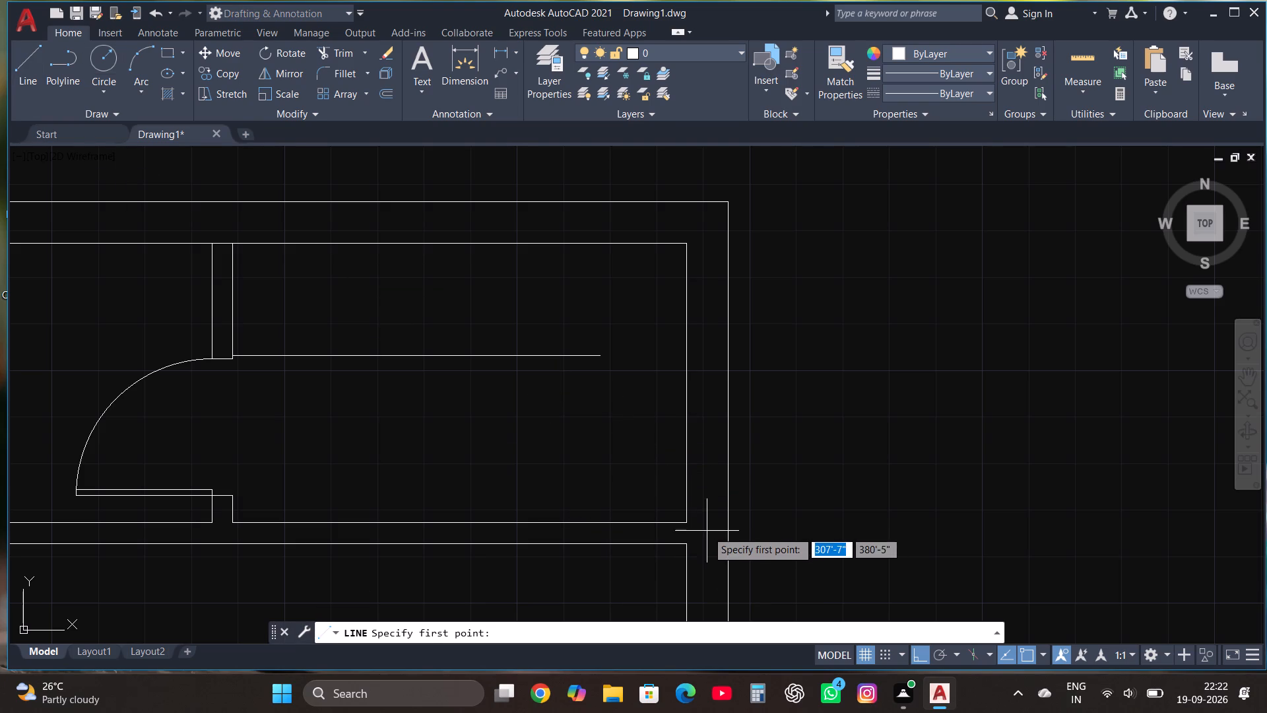
{"action": "left_click", "coordinate": [688, 525]}
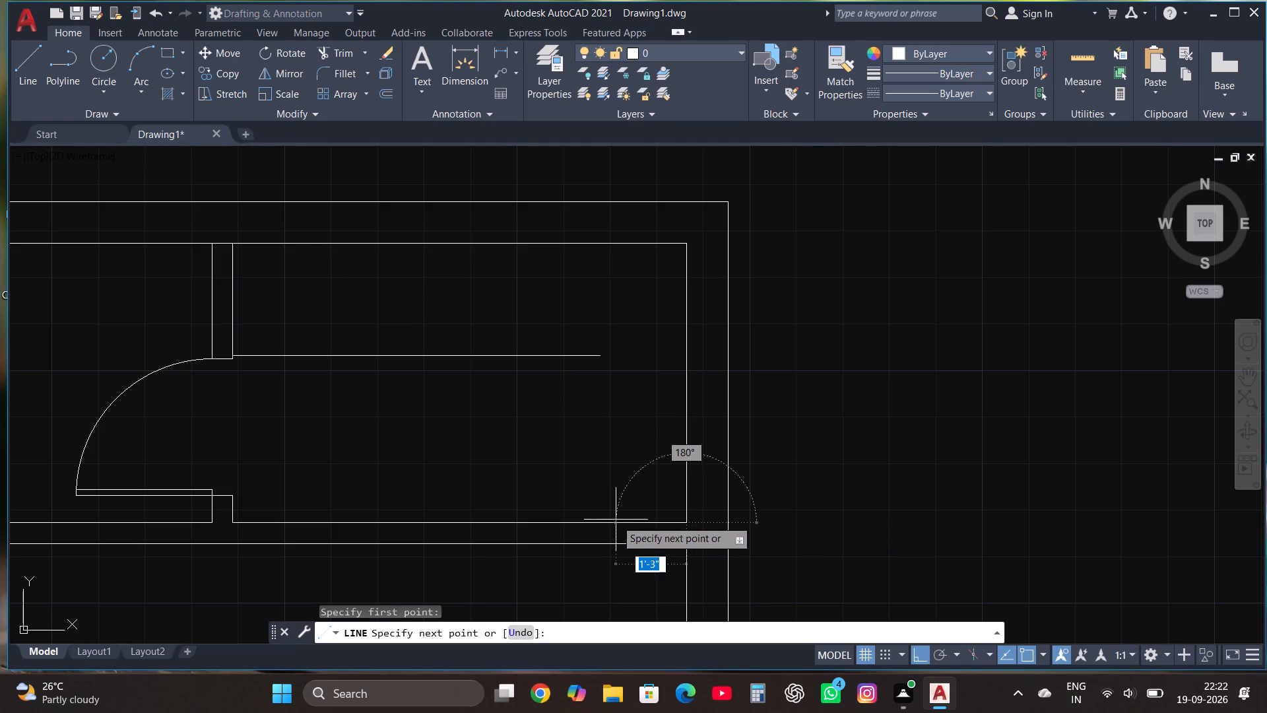
{"action": "type", "text": "2'"}
{"action": "key", "text": "Return"}
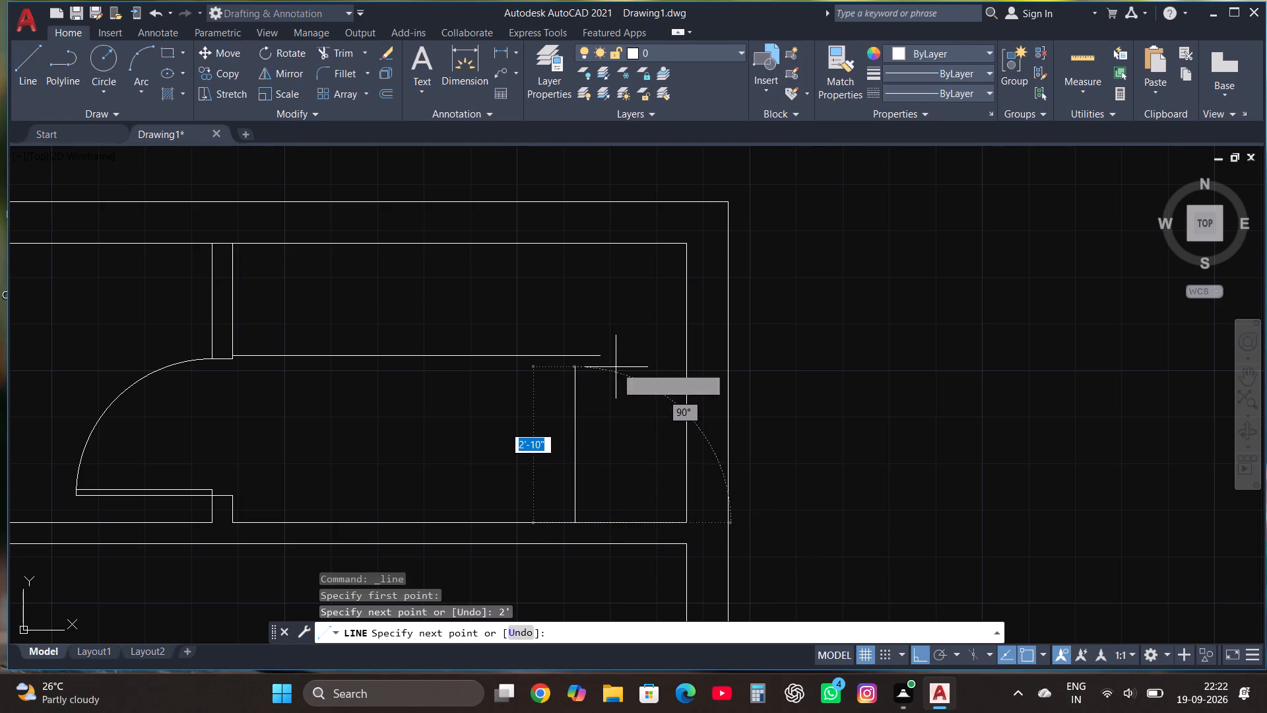
{"action": "left_click", "coordinate": [597, 340]}
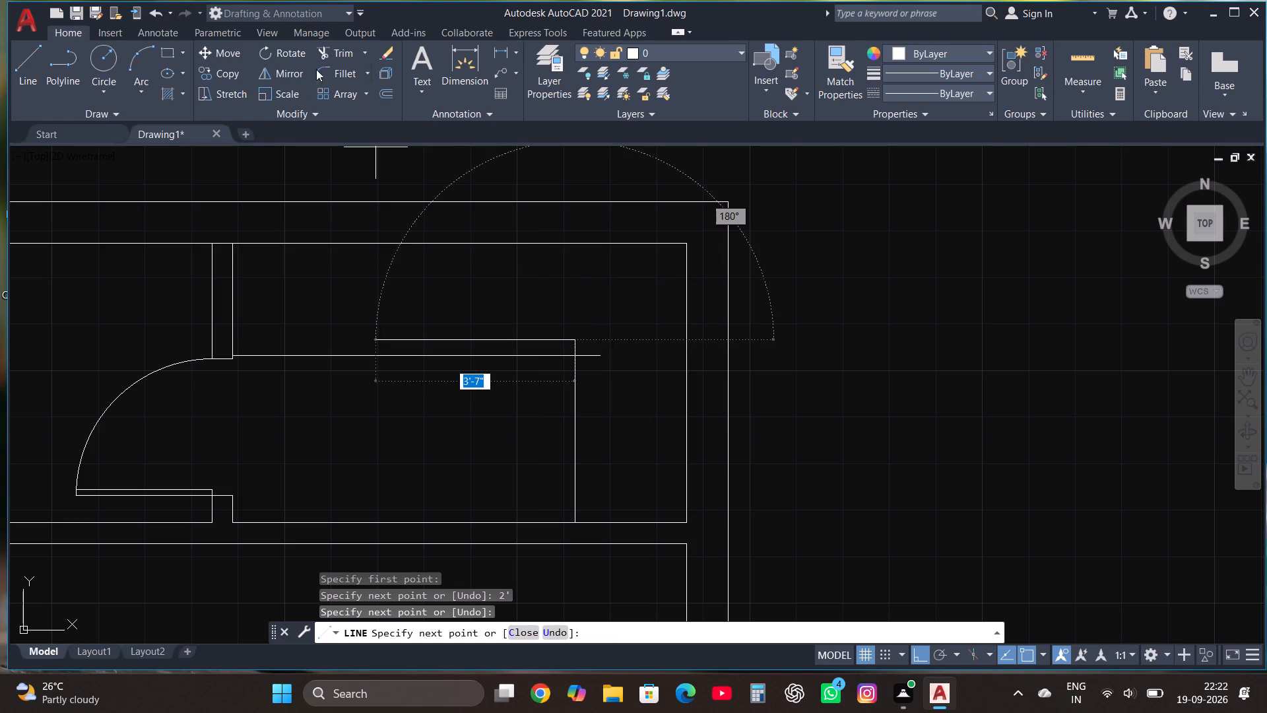
Fillet the horizontal and vertical counter lines in the top-right room into a square corner.
{"action": "left_click", "coordinate": [344, 71]}
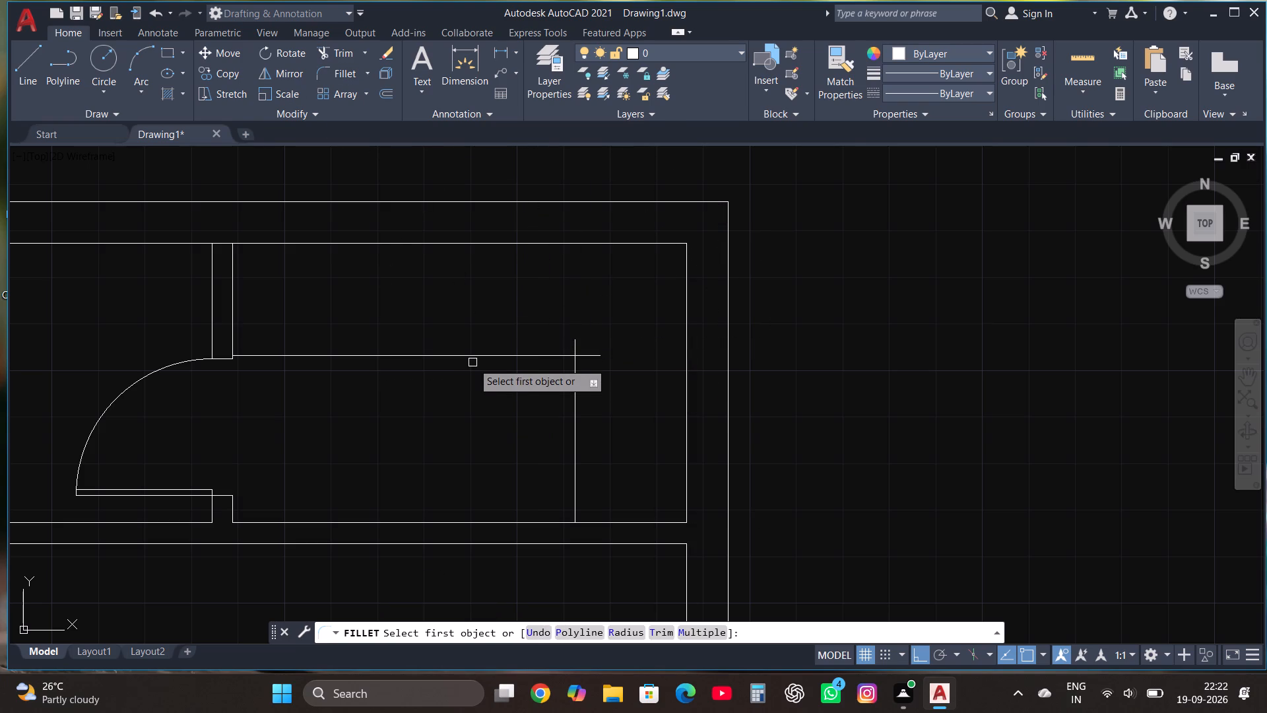
{"action": "left_click", "coordinate": [472, 356]}
{"action": "left_click", "coordinate": [571, 448]}
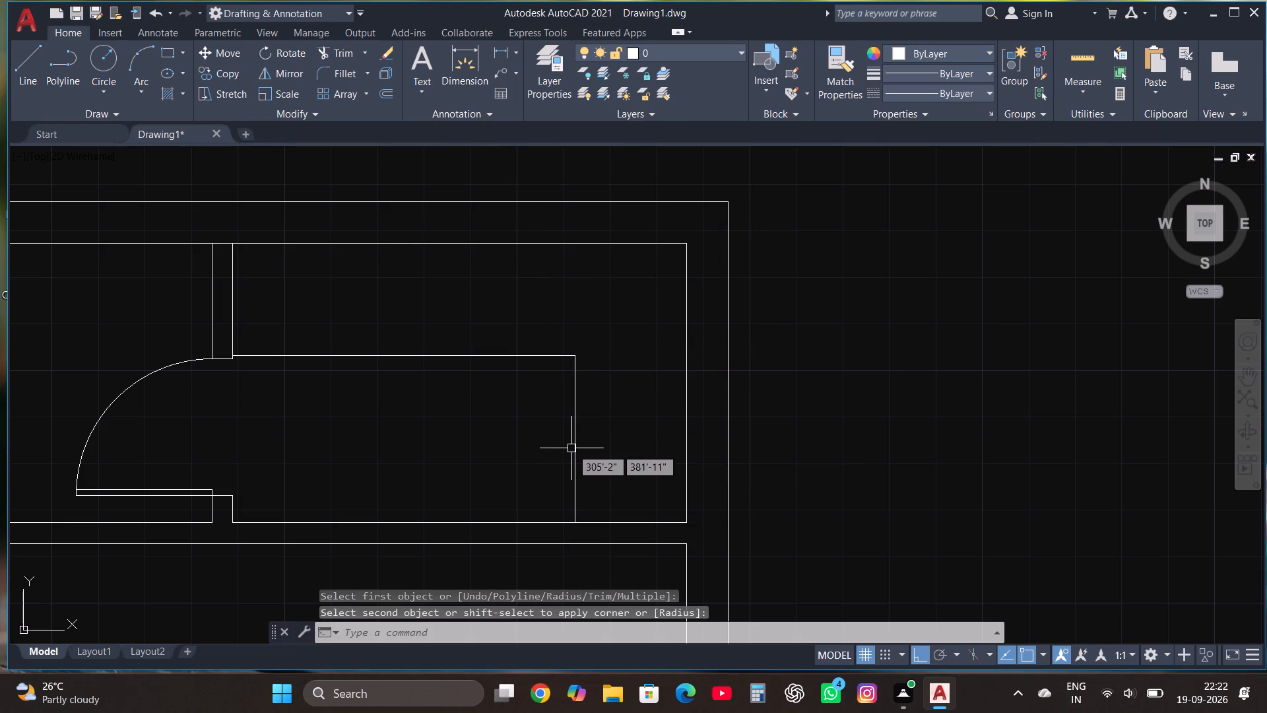
{"action": "key", "text": "Escape"}
With Ortho off, draw a diagonal line from the new counter corner to the top-right room's upper-right inner wall corner.
{"action": "scroll", "coordinate": [628, 428], "scroll_direction": "down", "scroll_amount": 2}
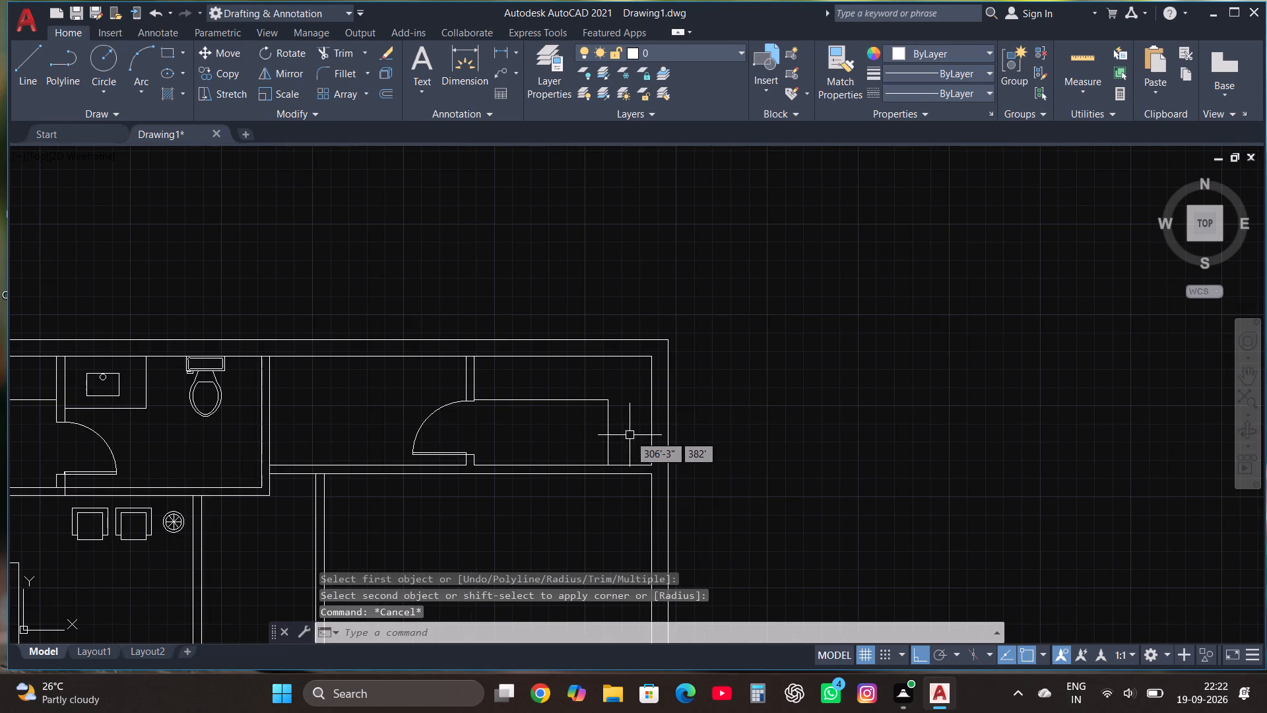
{"action": "scroll", "coordinate": [630, 414], "scroll_direction": "up", "scroll_amount": 2}
{"action": "left_click", "coordinate": [34, 64]}
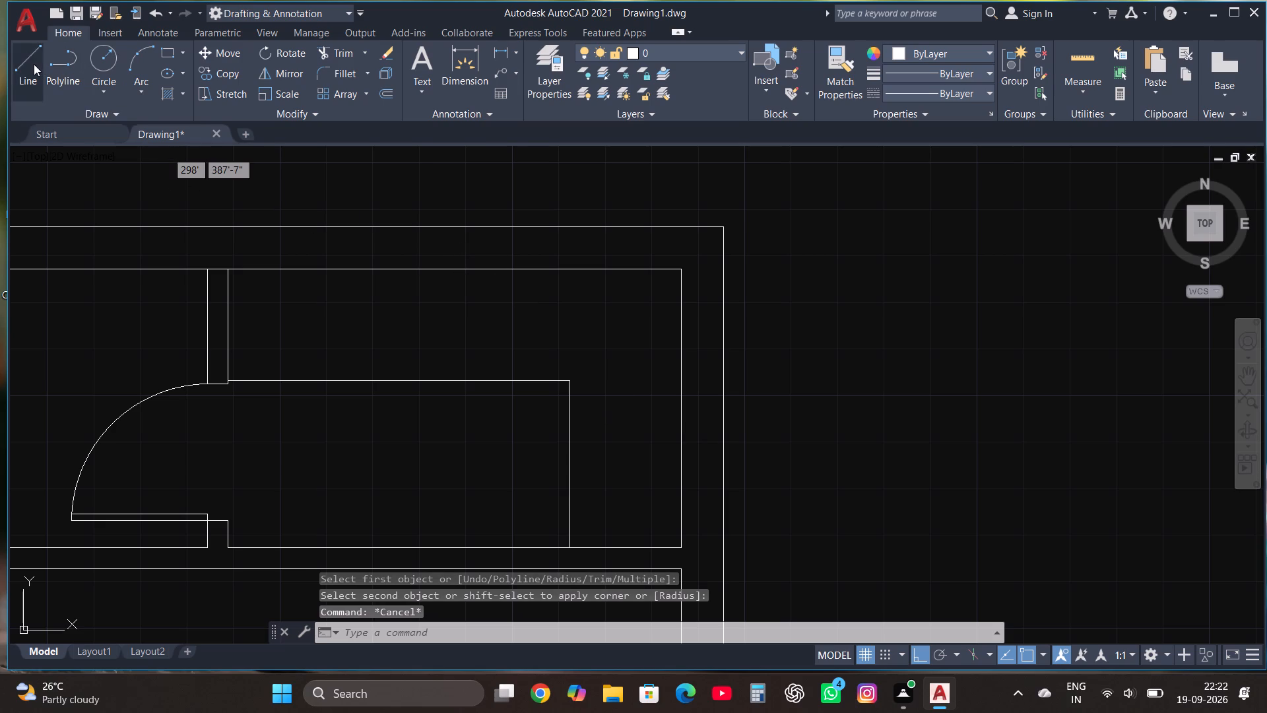
{"action": "left_click", "coordinate": [568, 382]}
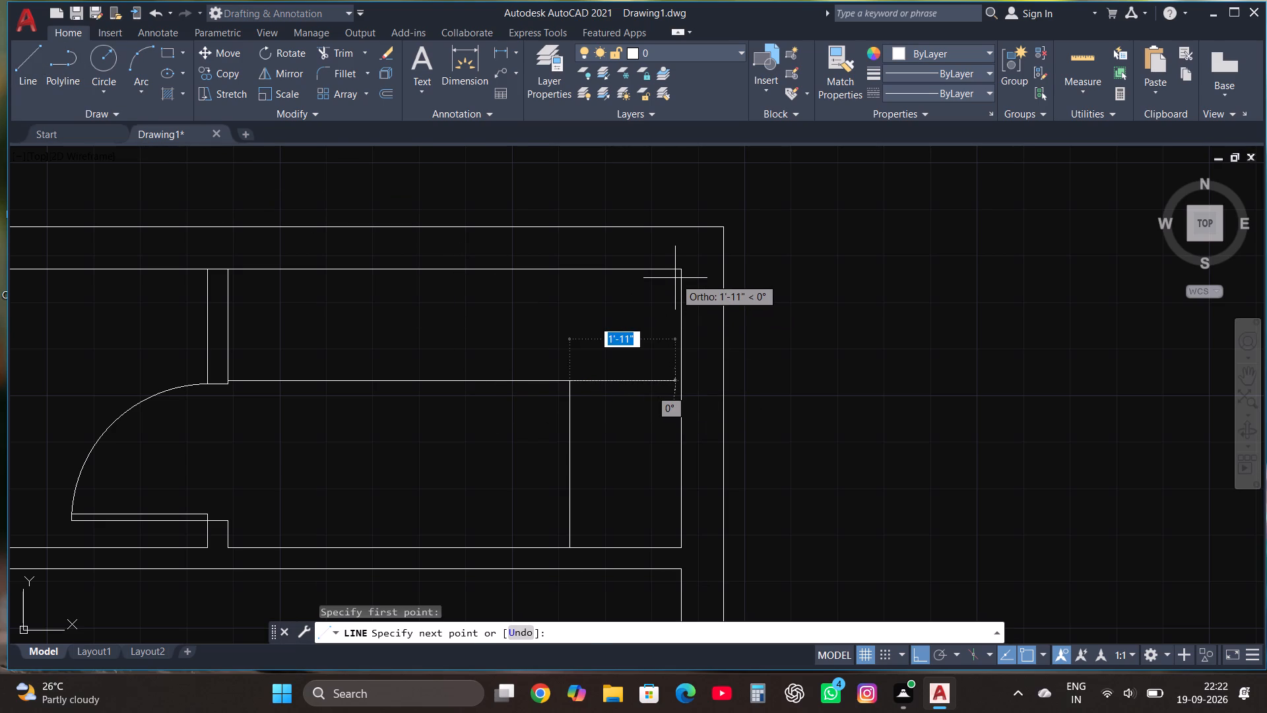
{"action": "key", "text": "F8"}
{"action": "left_click", "coordinate": [683, 271]}
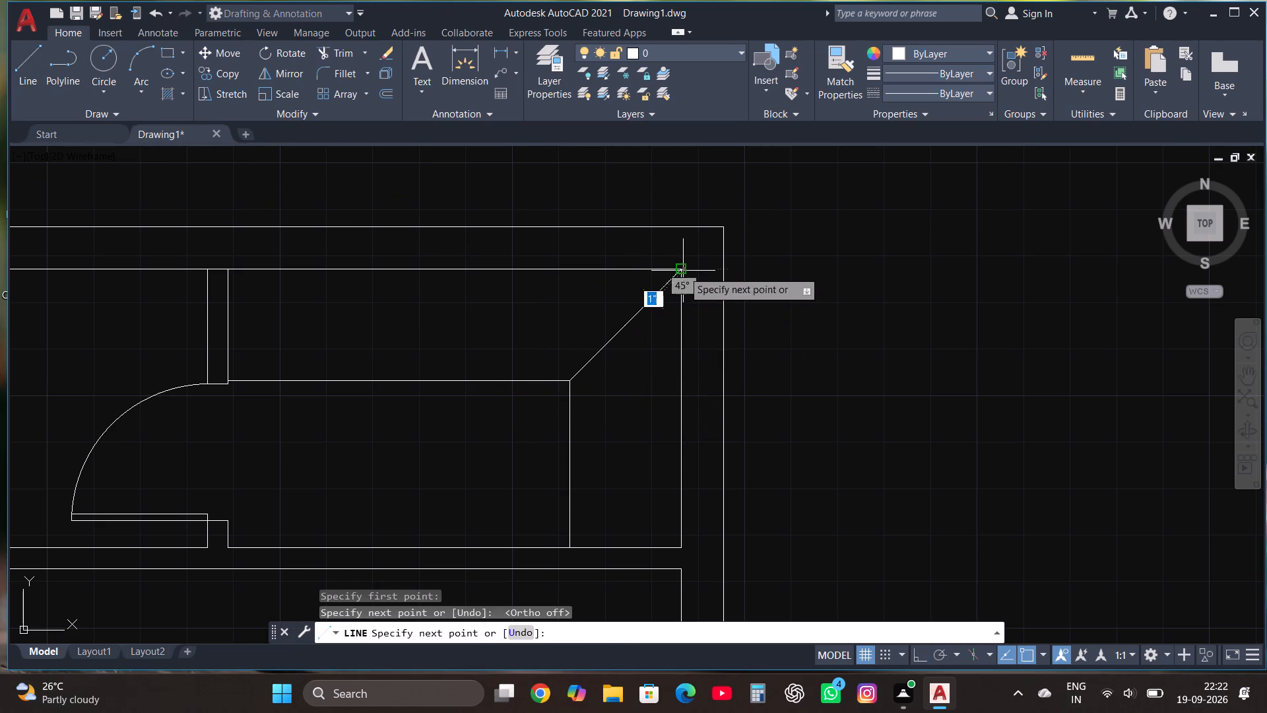
{"action": "key", "text": "Escape"}
Copy the bed and its two side tables from the left bedroom to the empty space right of the plan.
{"action": "scroll", "coordinate": [659, 385], "scroll_direction": "down", "scroll_amount": 2}
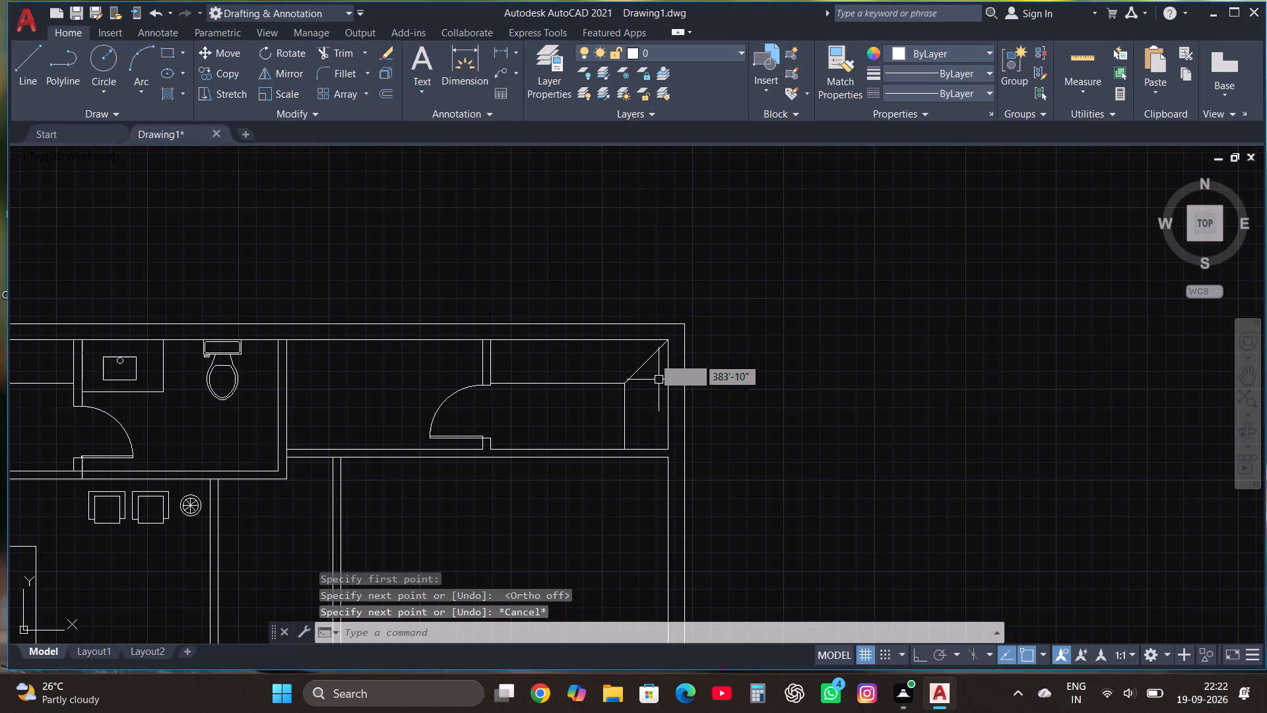
{"action": "scroll", "coordinate": [627, 290], "scroll_direction": "down", "scroll_amount": 2}
{"action": "scroll", "coordinate": [271, 415], "scroll_direction": "up", "scroll_amount": 2}
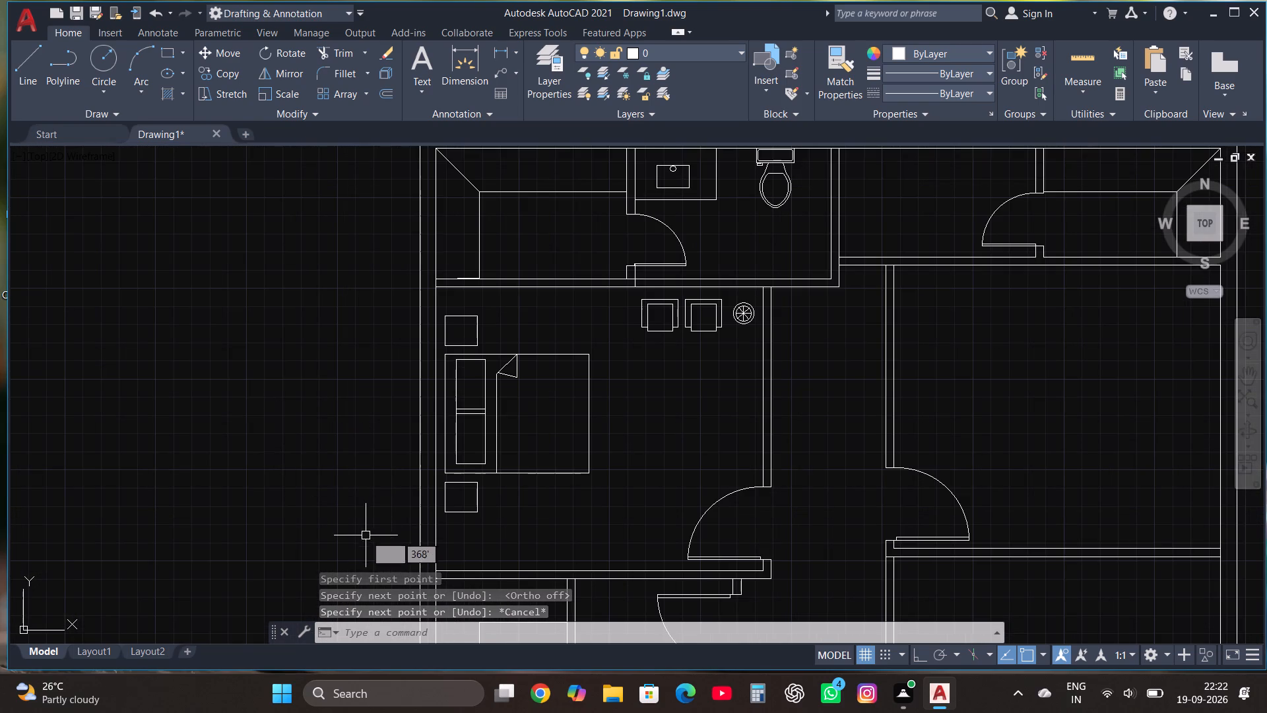
{"action": "left_click", "coordinate": [368, 538]}
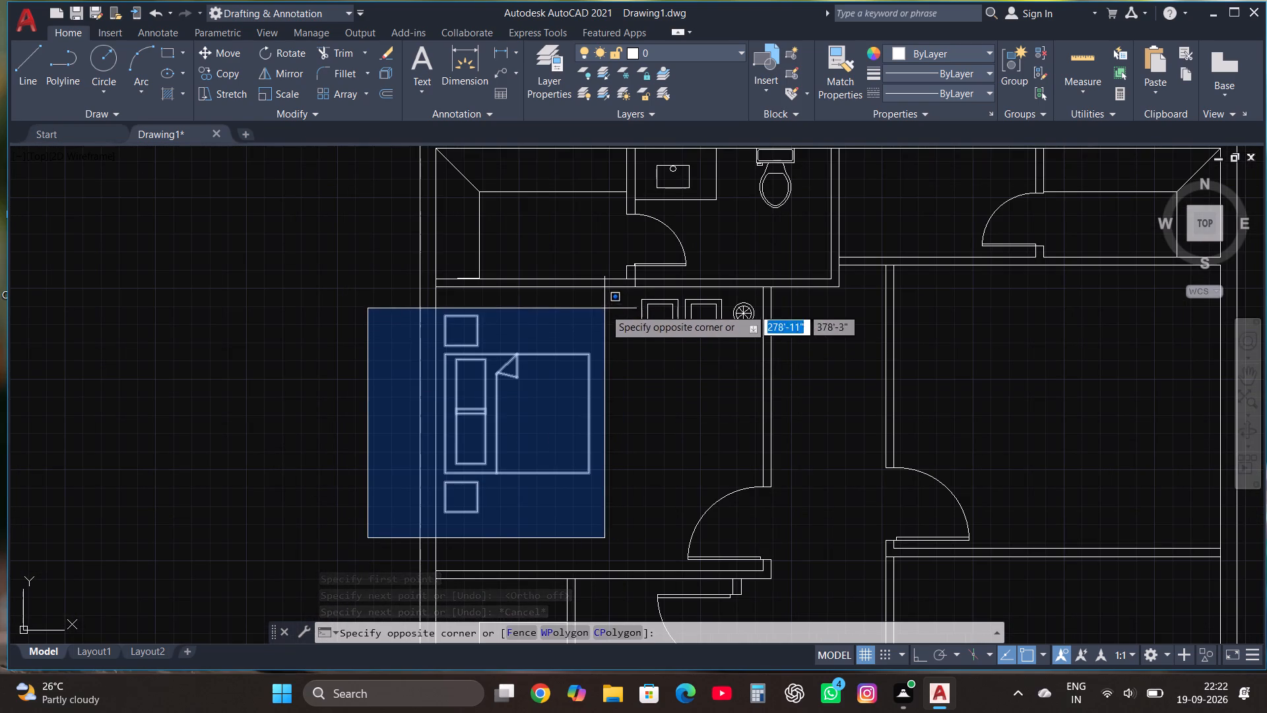
{"action": "left_click", "coordinate": [604, 308]}
{"action": "left_click", "coordinate": [230, 69]}
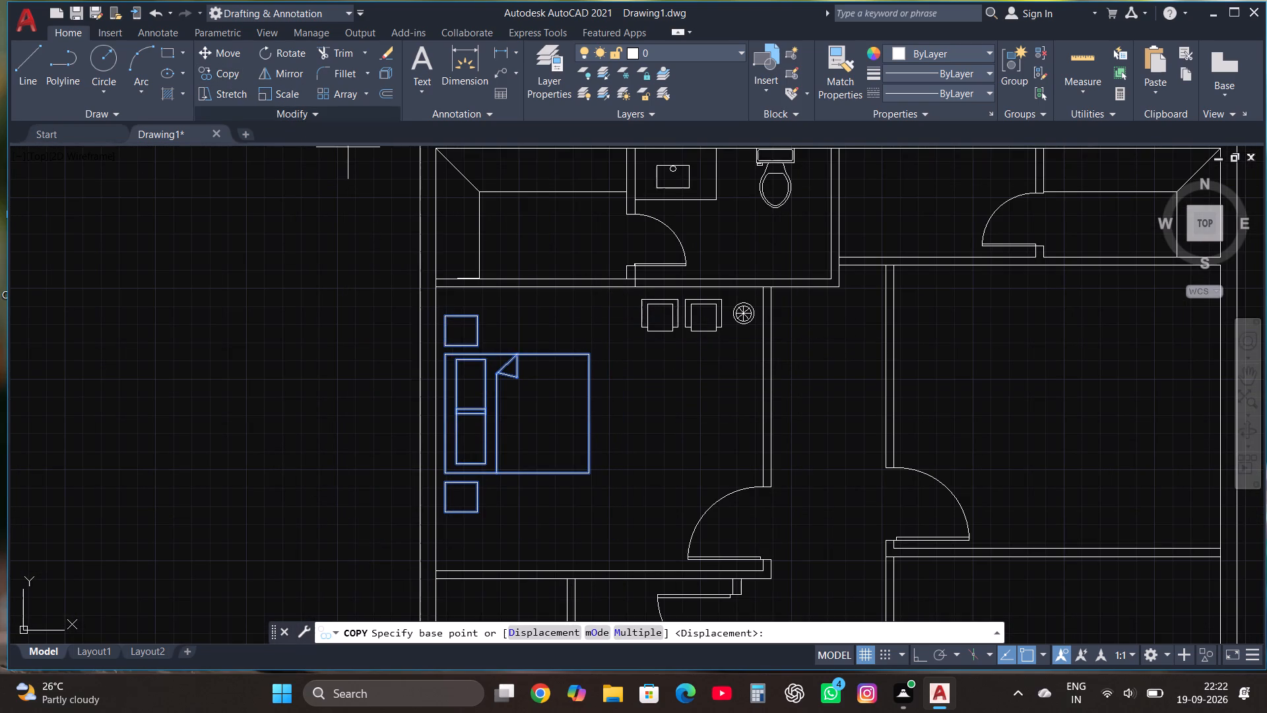
{"action": "left_click", "coordinate": [455, 394]}
{"action": "scroll", "coordinate": [341, 394], "scroll_direction": "down", "scroll_amount": 4}
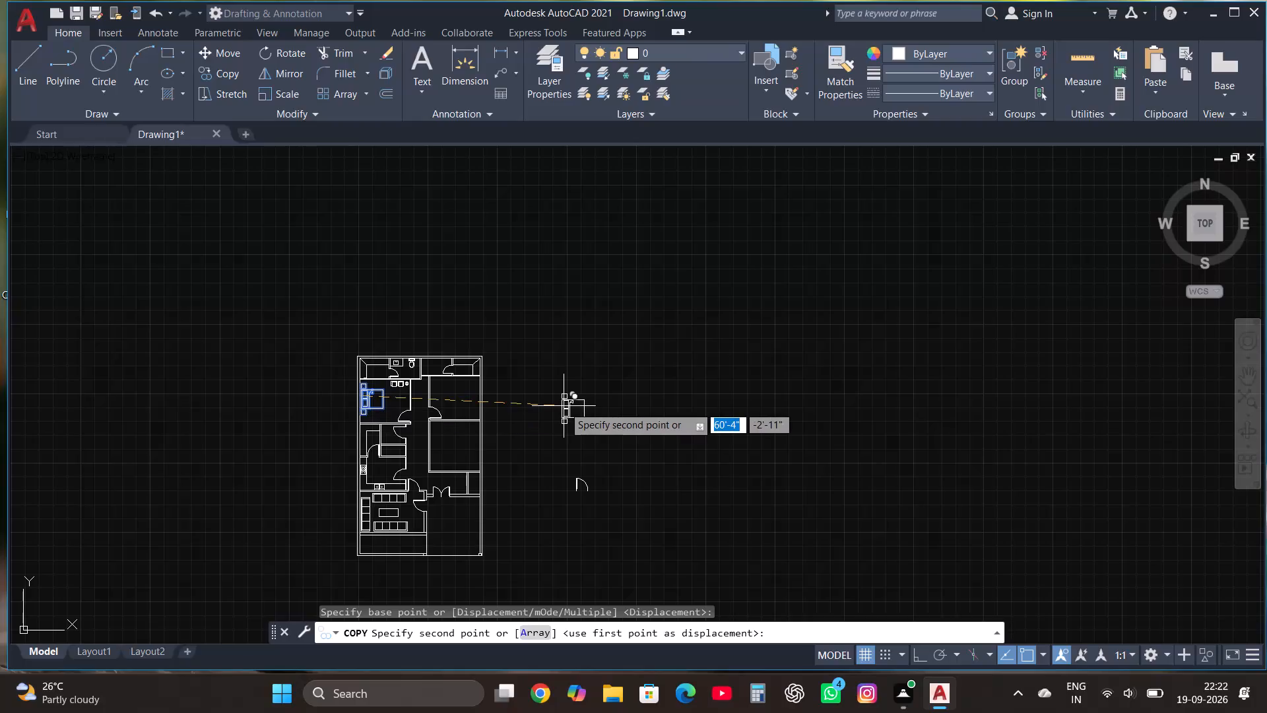
{"action": "scroll", "coordinate": [564, 406], "scroll_direction": "up", "scroll_amount": 2}
{"action": "left_click", "coordinate": [453, 402]}
Rotate the copied bed and its two side tables 180° with Ortho on, turning the headboard to the right.
{"action": "left_click", "coordinate": [424, 471]}
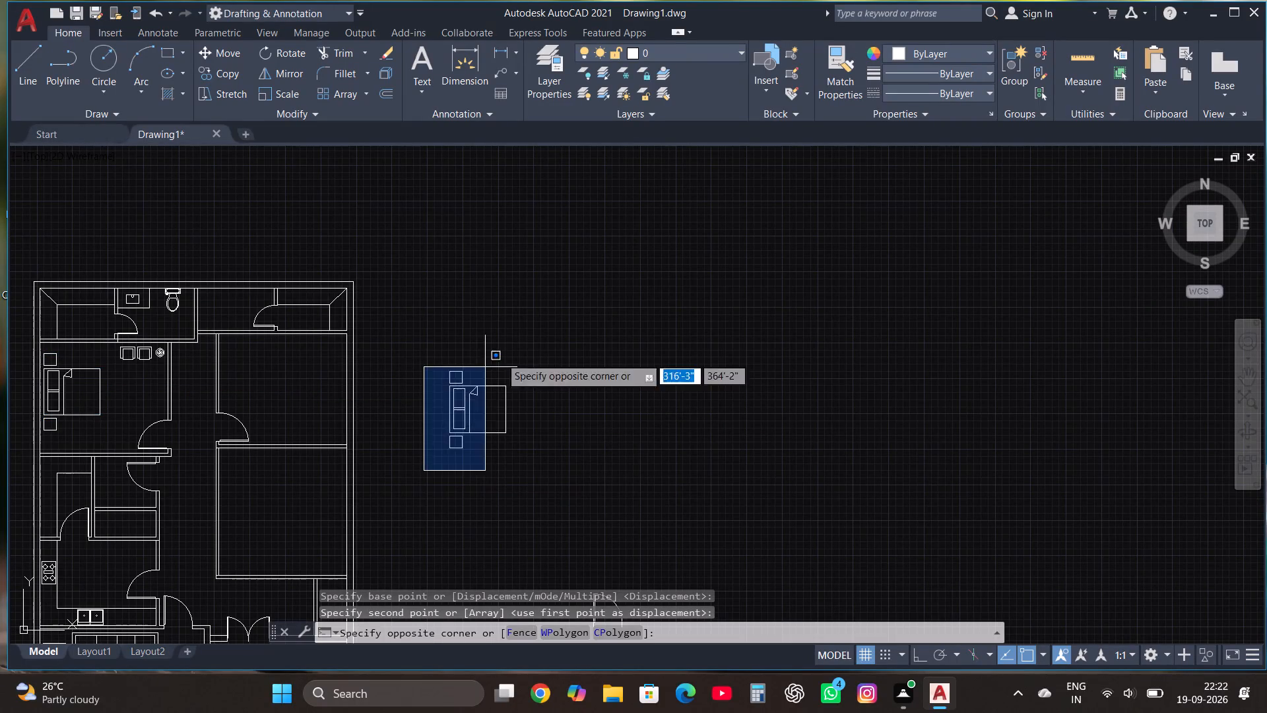
{"action": "left_click", "coordinate": [530, 342]}
{"action": "left_click", "coordinate": [289, 61]}
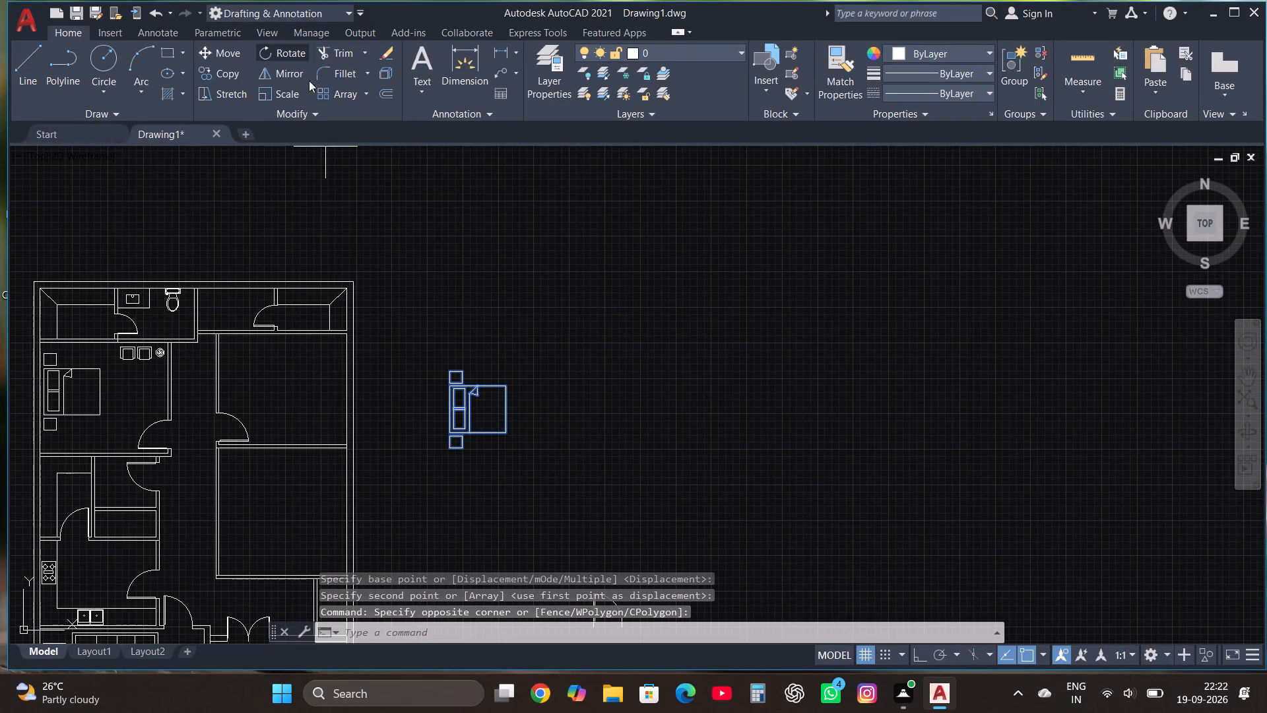
{"action": "left_click", "coordinate": [472, 456]}
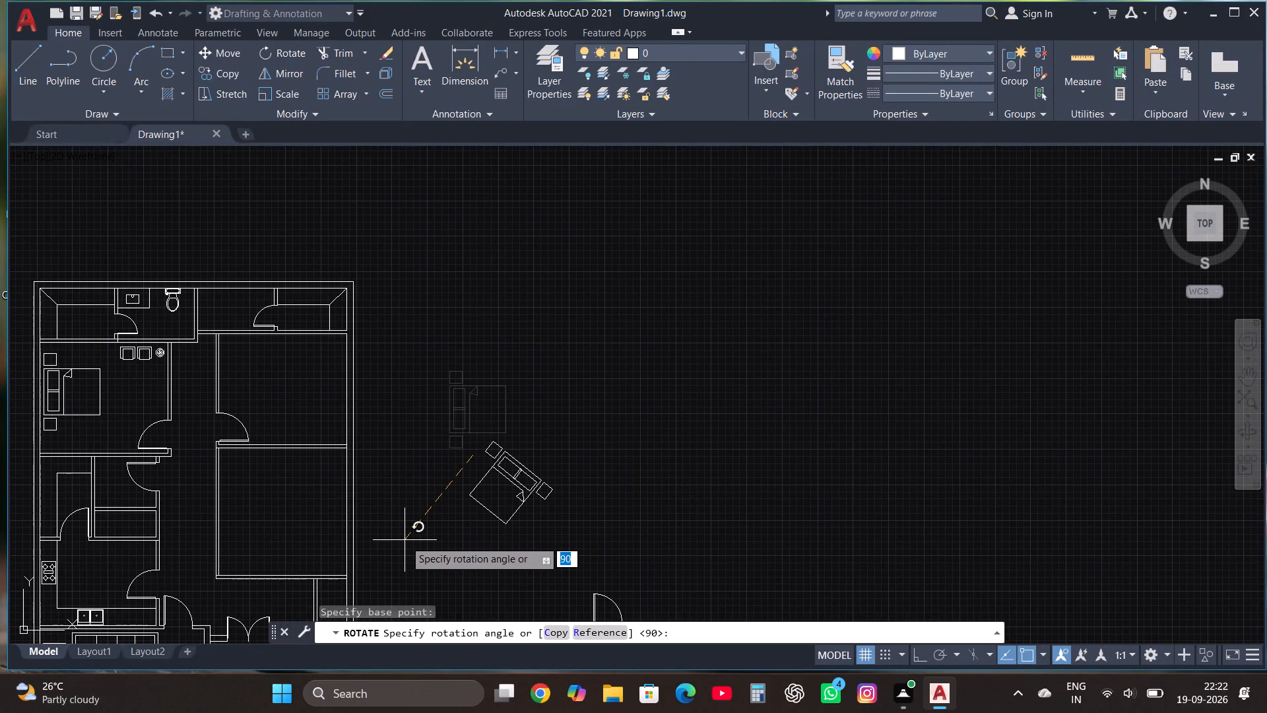
{"action": "key", "text": "F8"}
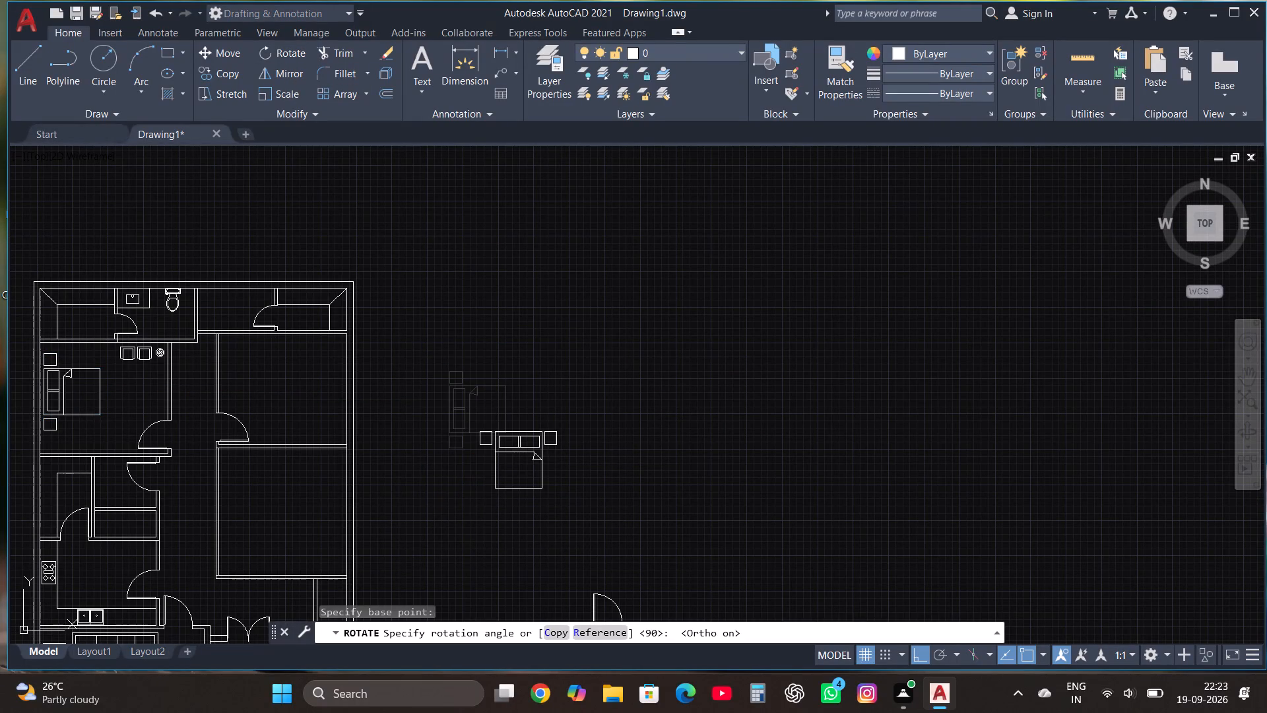
{"action": "left_click", "coordinate": [372, 358]}
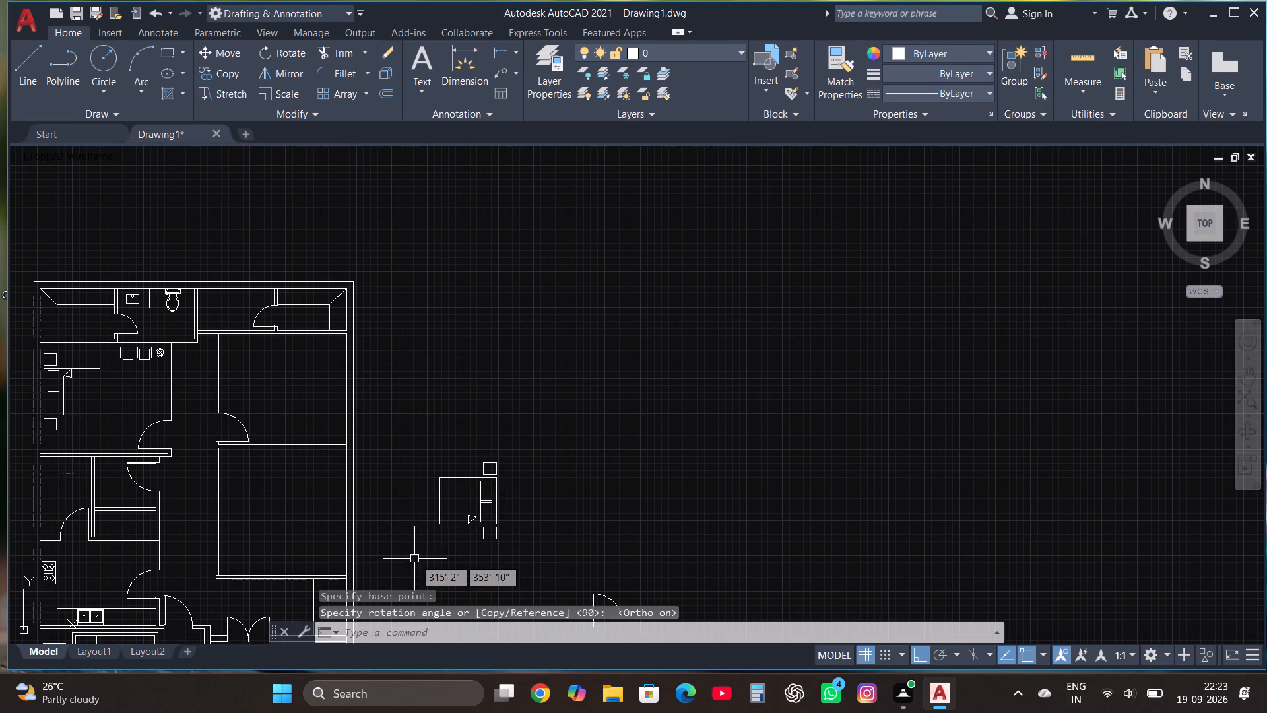
Move the rotated bed and side tables into the upper-right bedroom, with the headboard against the right inner wall.
{"action": "left_click", "coordinate": [414, 559]}
{"action": "left_click", "coordinate": [536, 436]}
{"action": "left_click", "coordinate": [219, 48]}
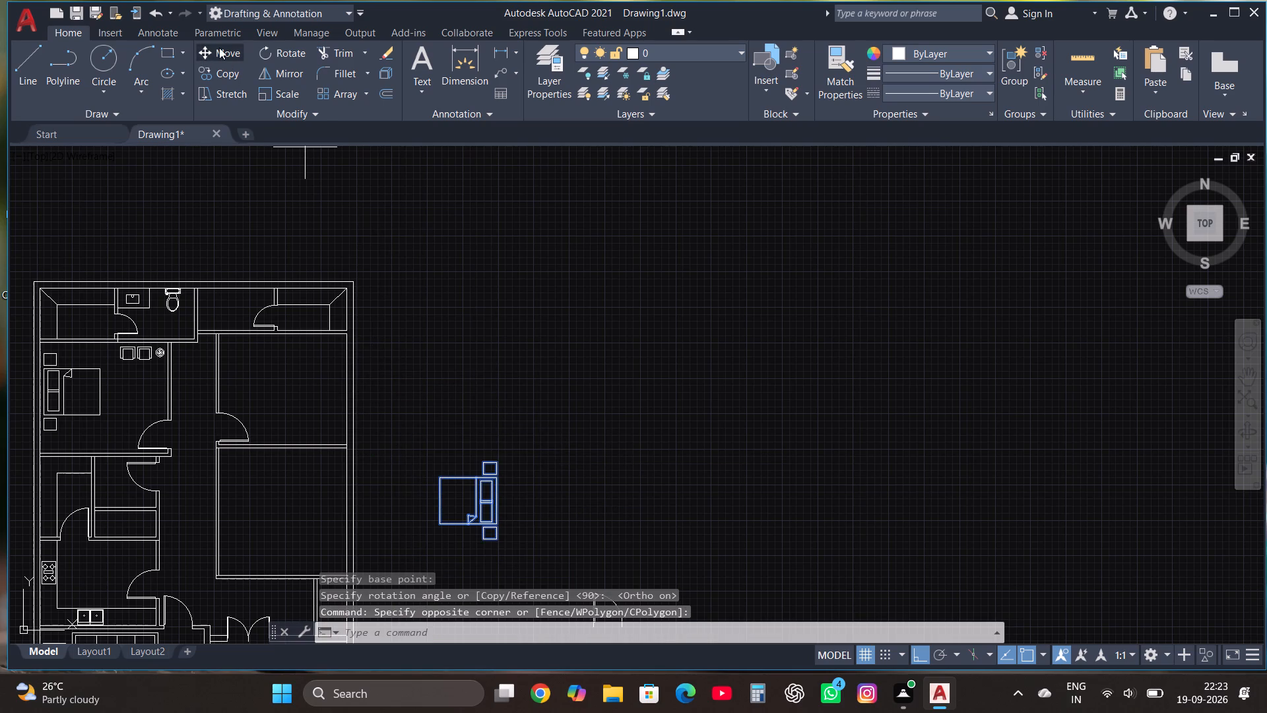
{"action": "scroll", "coordinate": [508, 498], "scroll_direction": "up", "scroll_amount": 2}
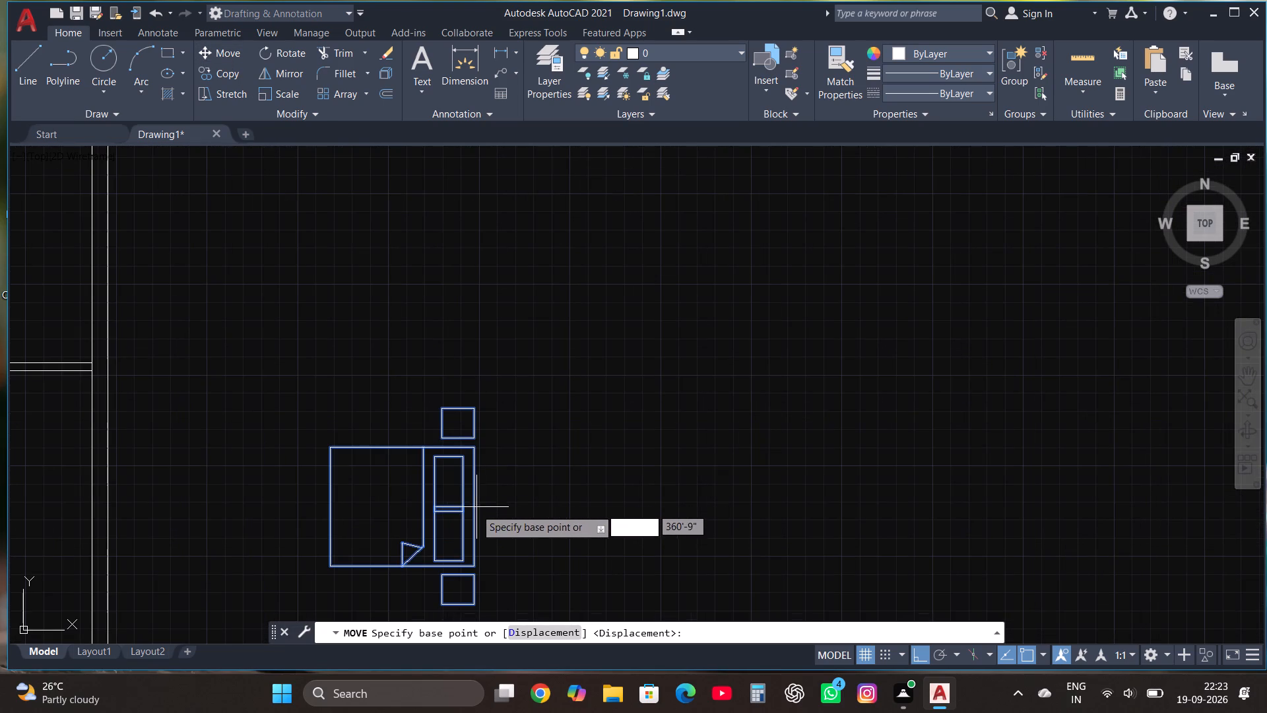
{"action": "left_click", "coordinate": [475, 508]}
{"action": "scroll", "coordinate": [527, 471], "scroll_direction": "down", "scroll_amount": 3}
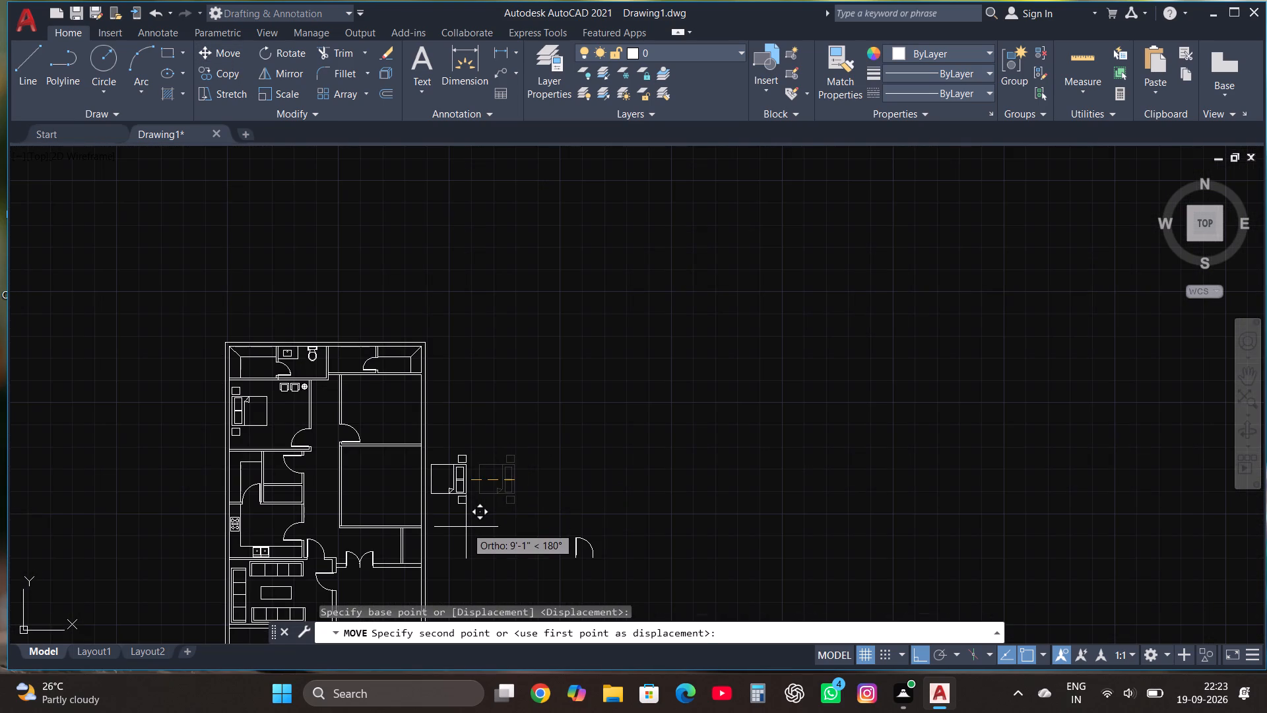
{"action": "key", "text": "F8"}
{"action": "scroll", "coordinate": [406, 403], "scroll_direction": "up", "scroll_amount": 2}
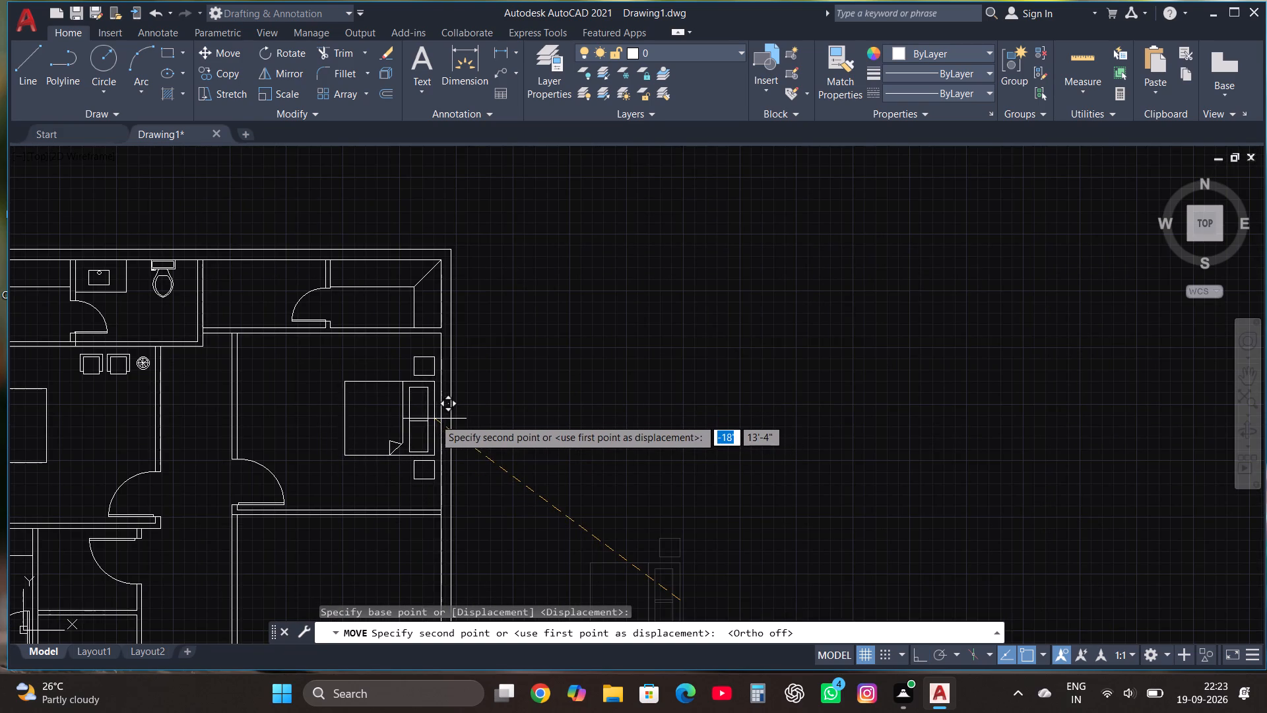
{"action": "left_click", "coordinate": [439, 419]}
Copy the two chairs and the plant from the left bedroom to the top of the right bedroom.
{"action": "scroll", "coordinate": [562, 444], "scroll_direction": "down", "scroll_amount": 2}
{"action": "scroll", "coordinate": [366, 409], "scroll_direction": "up", "scroll_amount": 3}
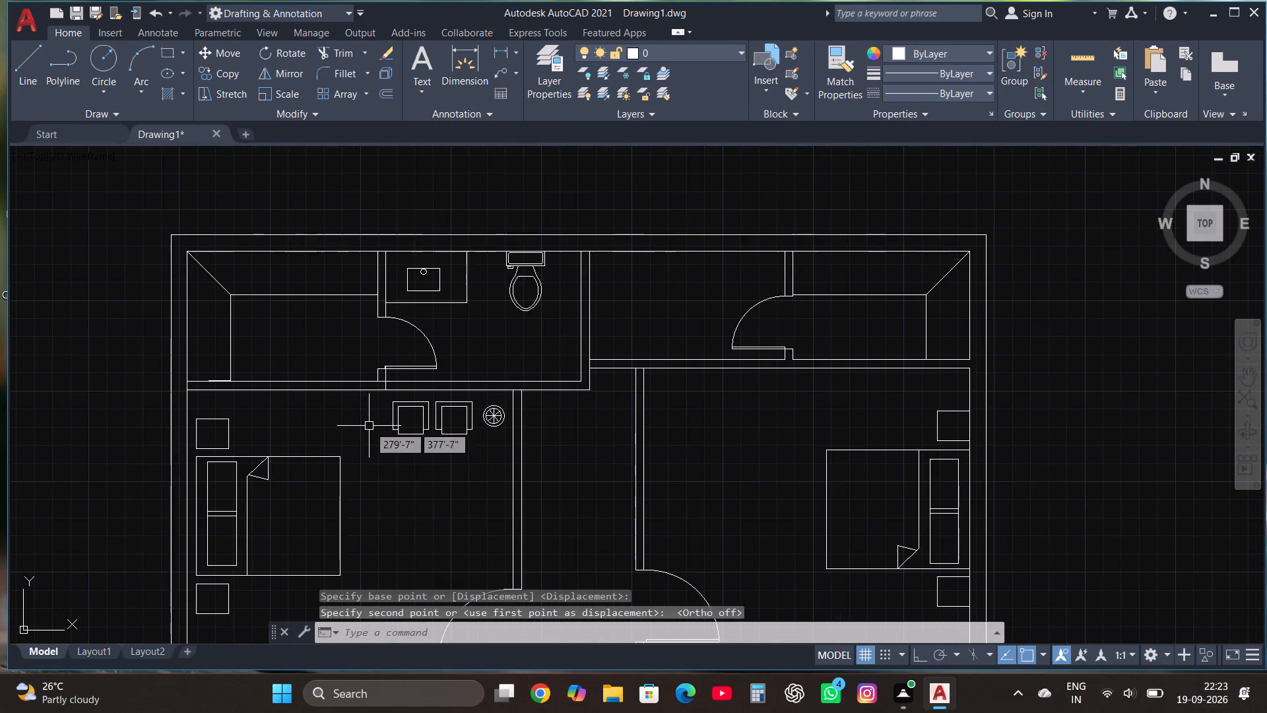
{"action": "left_click", "coordinate": [381, 442]}
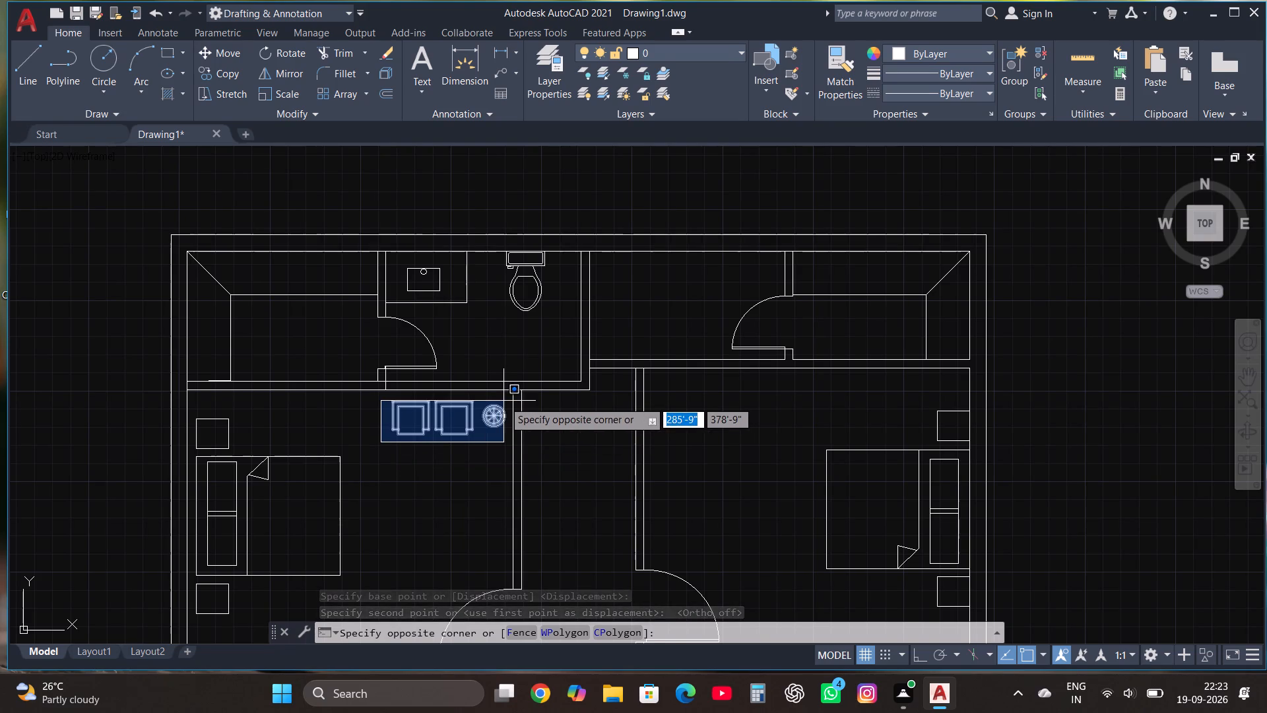
{"action": "left_click", "coordinate": [504, 401]}
{"action": "left_click", "coordinate": [222, 69]}
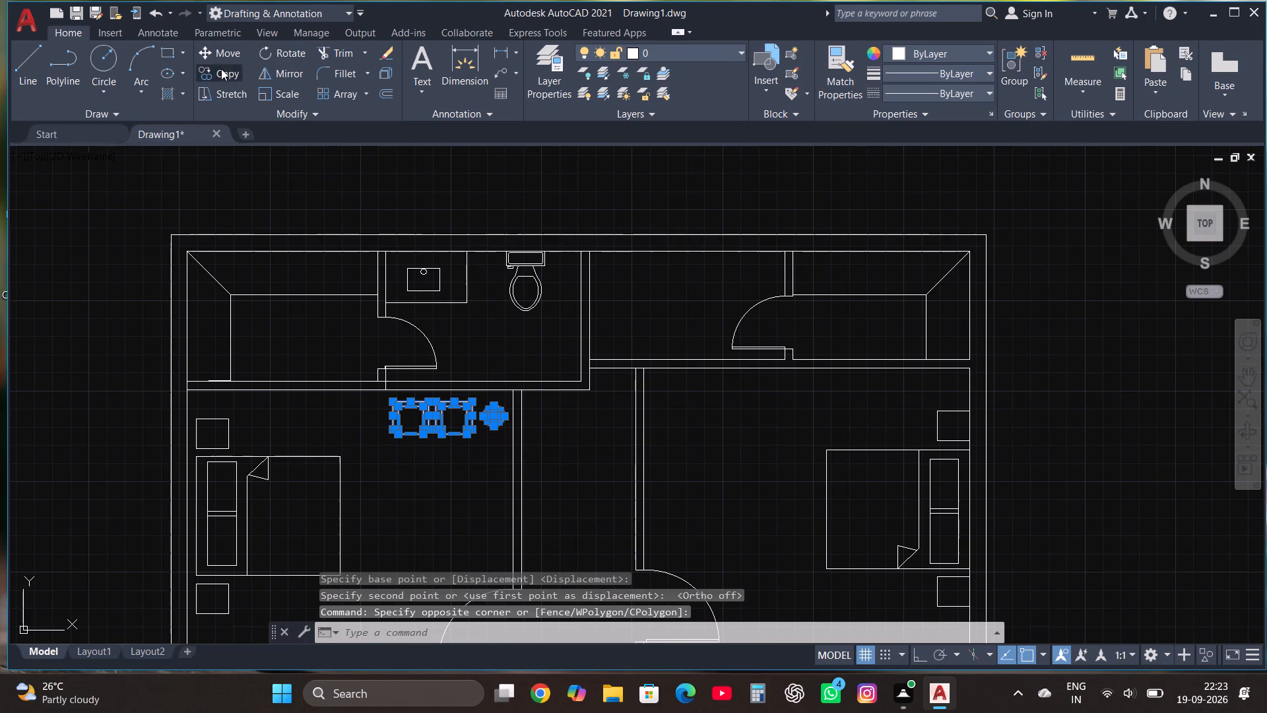
{"action": "left_click", "coordinate": [473, 452]}
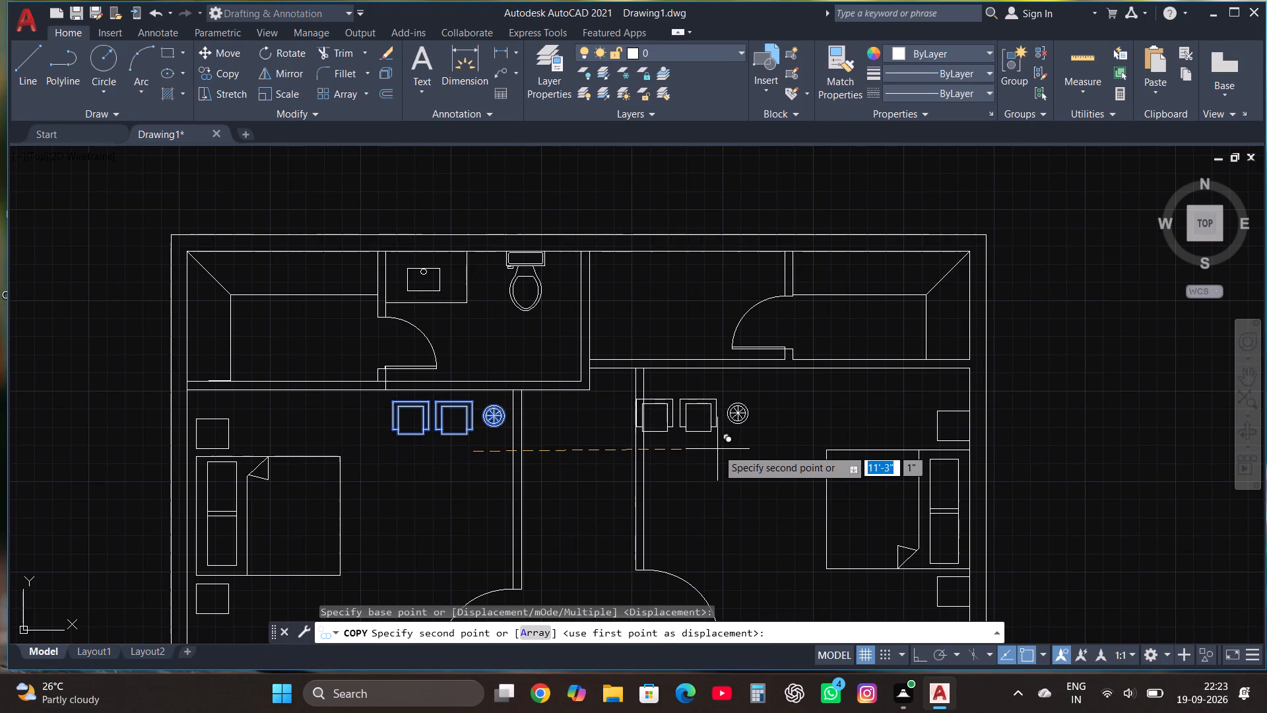
{"action": "left_click", "coordinate": [750, 441]}
Mirror the copied chairs and plant about a vertical line through the left chair, erasing the source objects.
{"action": "scroll", "coordinate": [742, 423], "scroll_direction": "up", "scroll_amount": 1}
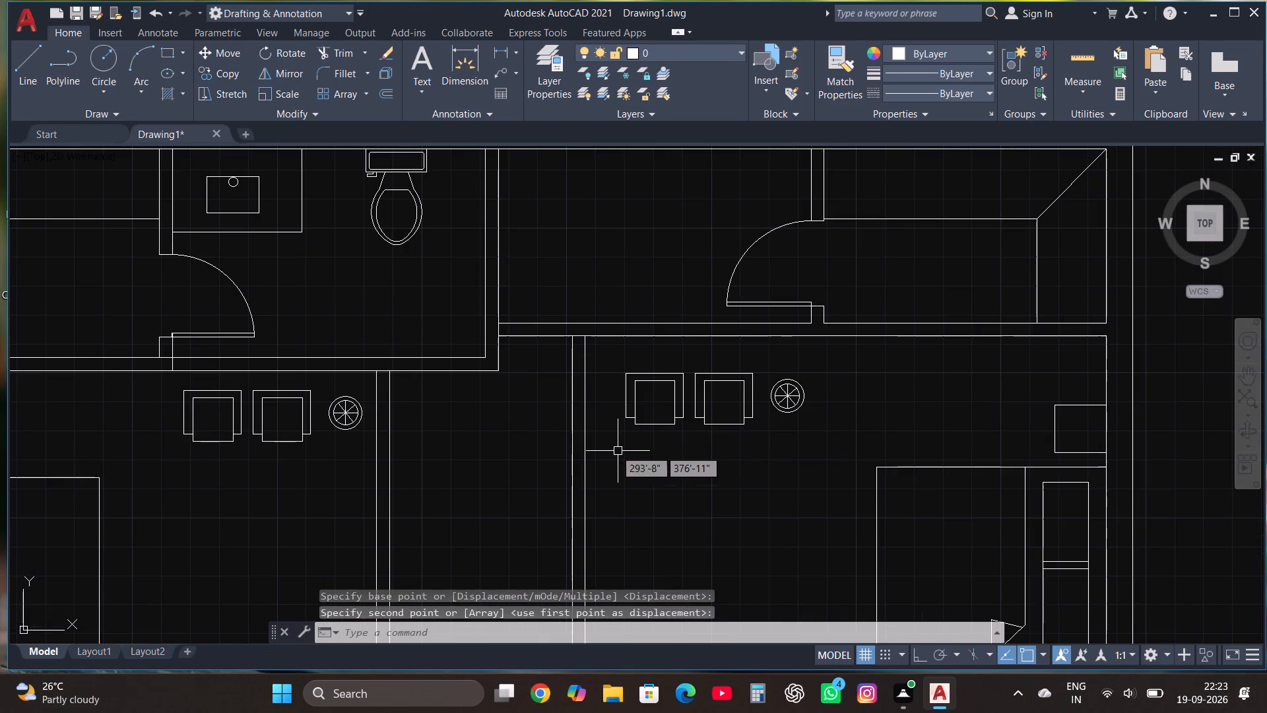
{"action": "left_click", "coordinate": [603, 451]}
{"action": "left_click", "coordinate": [835, 362]}
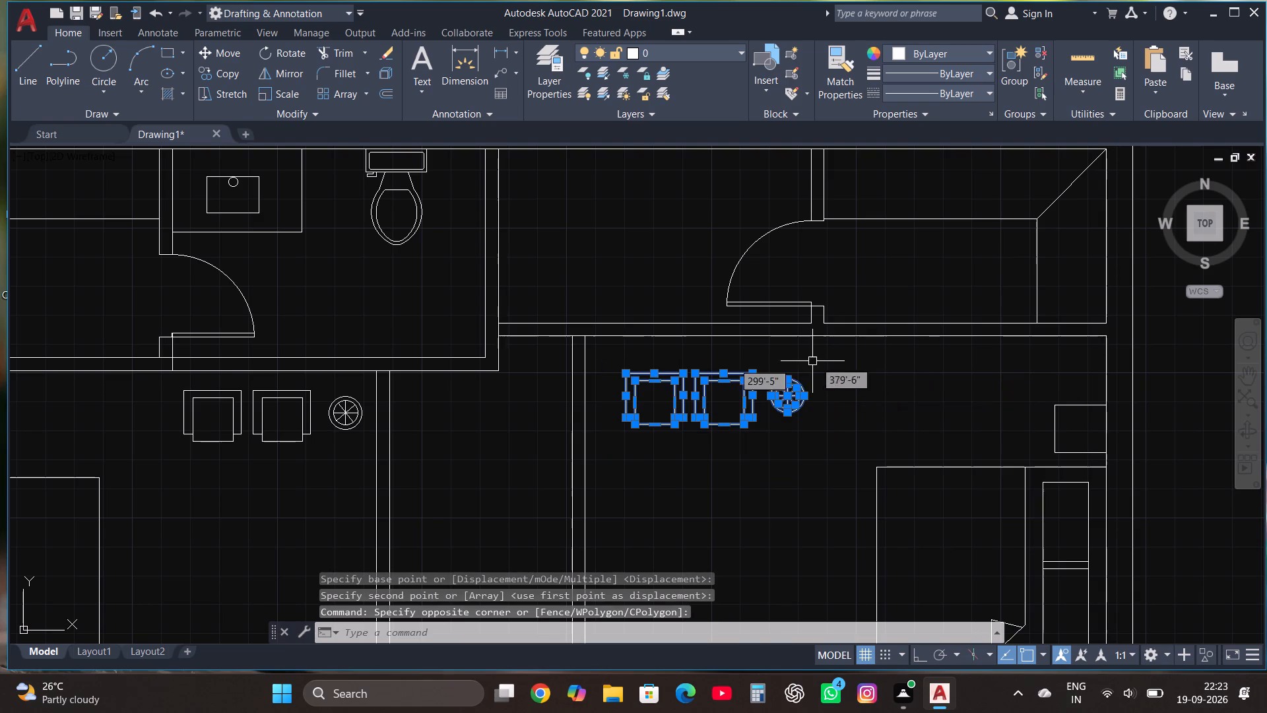
{"action": "left_click", "coordinate": [299, 73]}
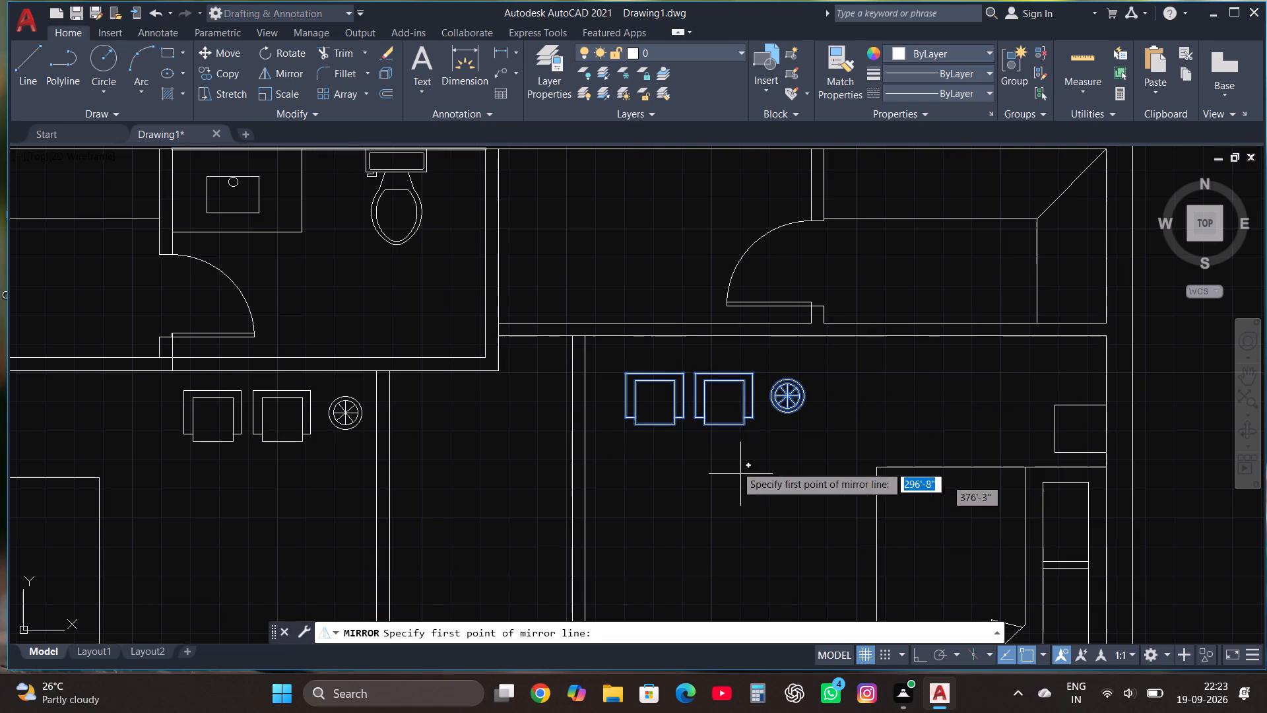
{"action": "left_click", "coordinate": [651, 433]}
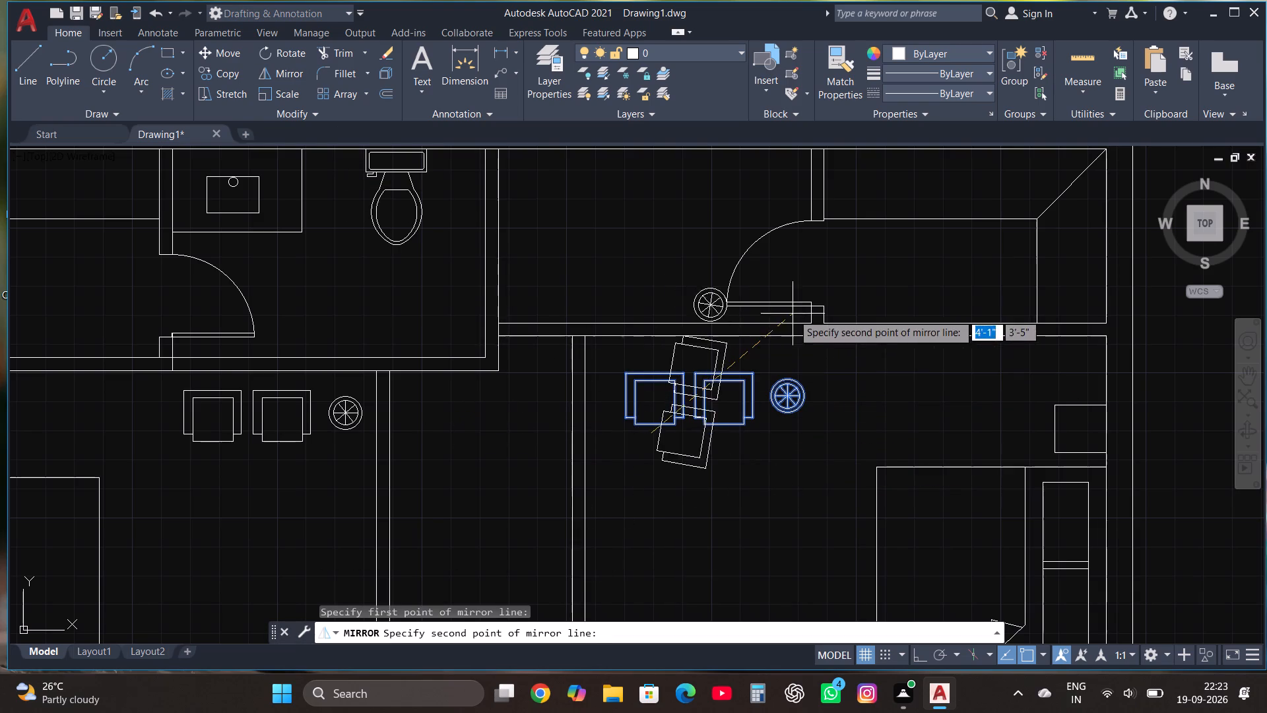
{"action": "key", "text": "F8"}
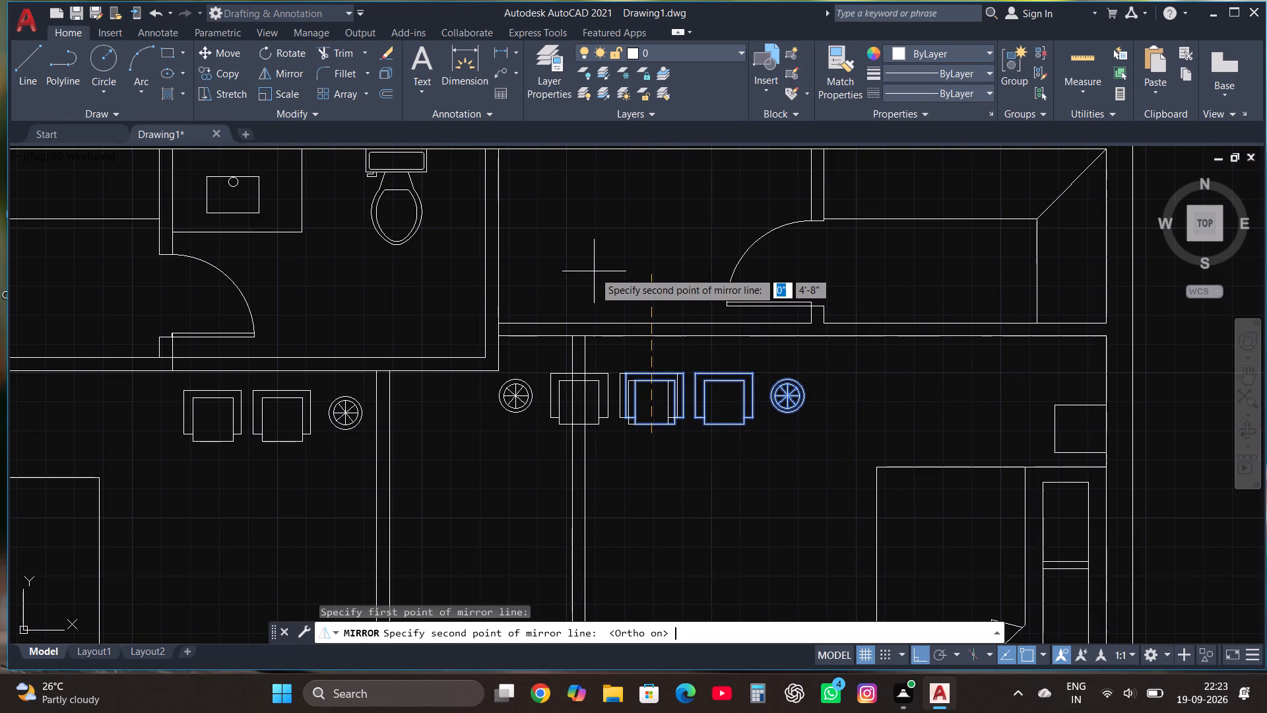
{"action": "left_click", "coordinate": [594, 271]}
{"action": "left_click_drag", "start_coordinate": [615, 315], "coordinate": [594, 271]}
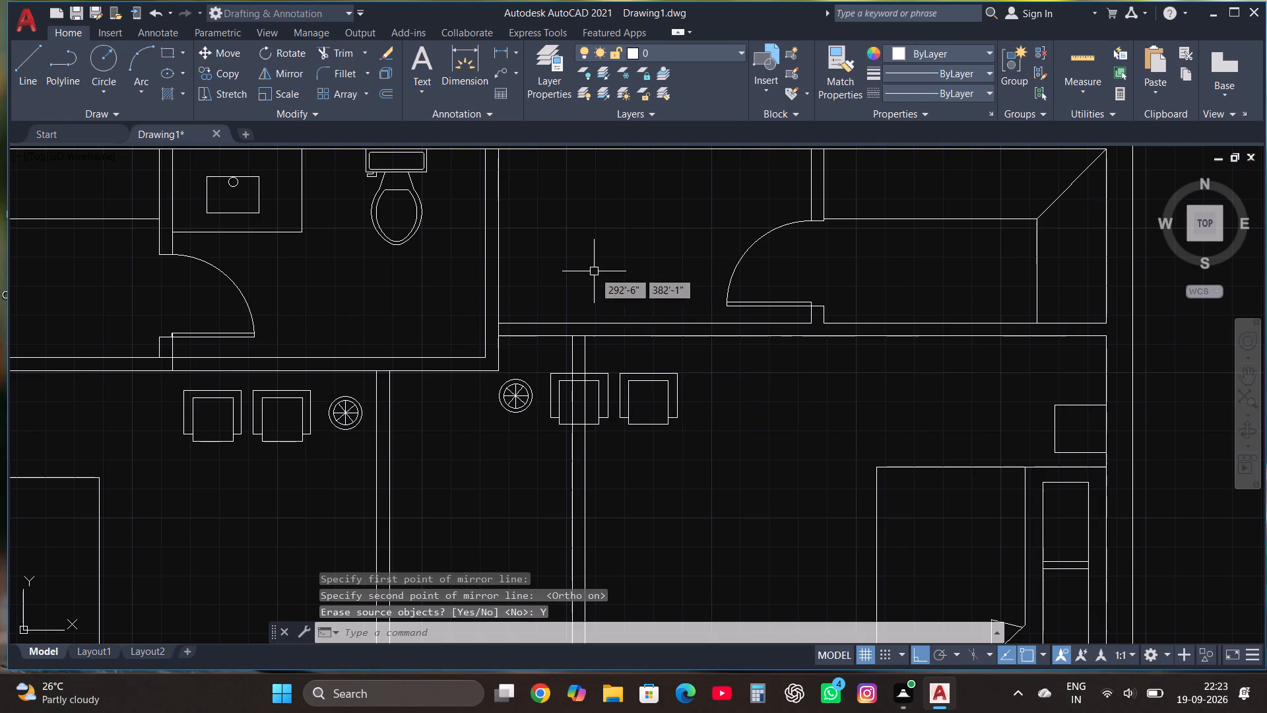
Move the mirrored plant and chairs into the right bedroom's upper-left corner, with Ortho off.
{"action": "left_click", "coordinate": [491, 436]}
{"action": "left_click", "coordinate": [718, 354]}
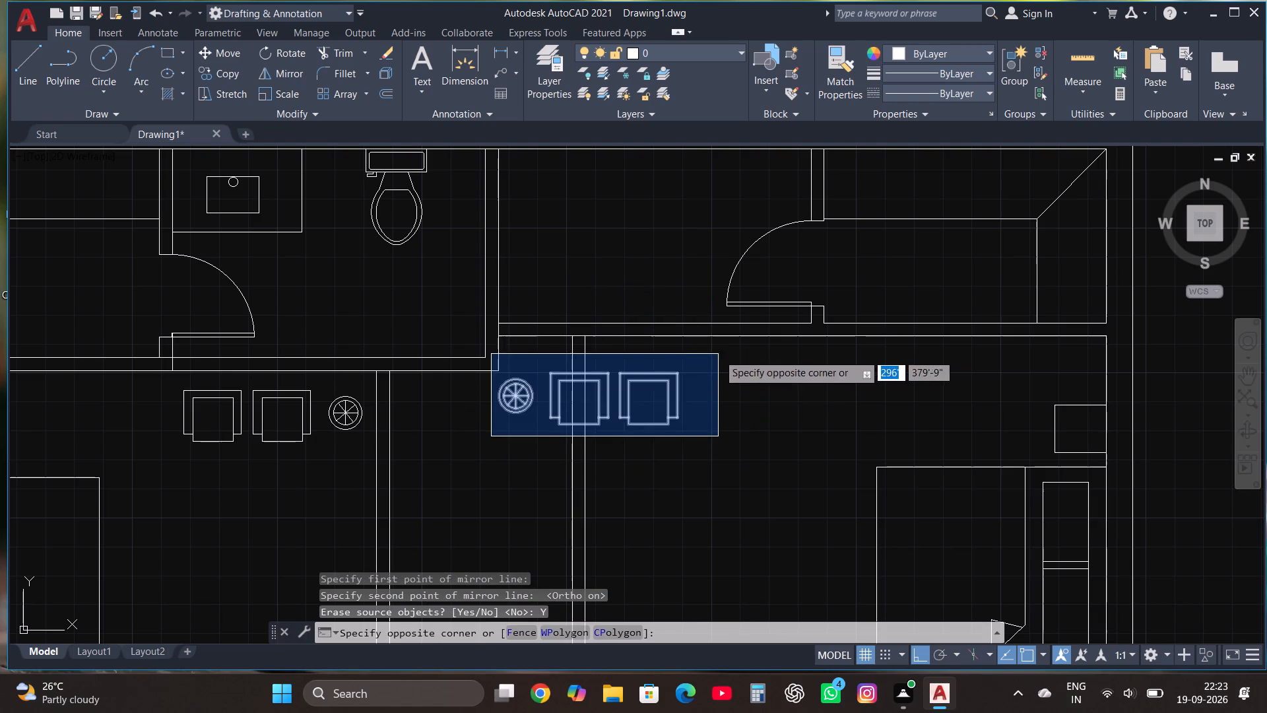
{"action": "left_click", "coordinate": [230, 55]}
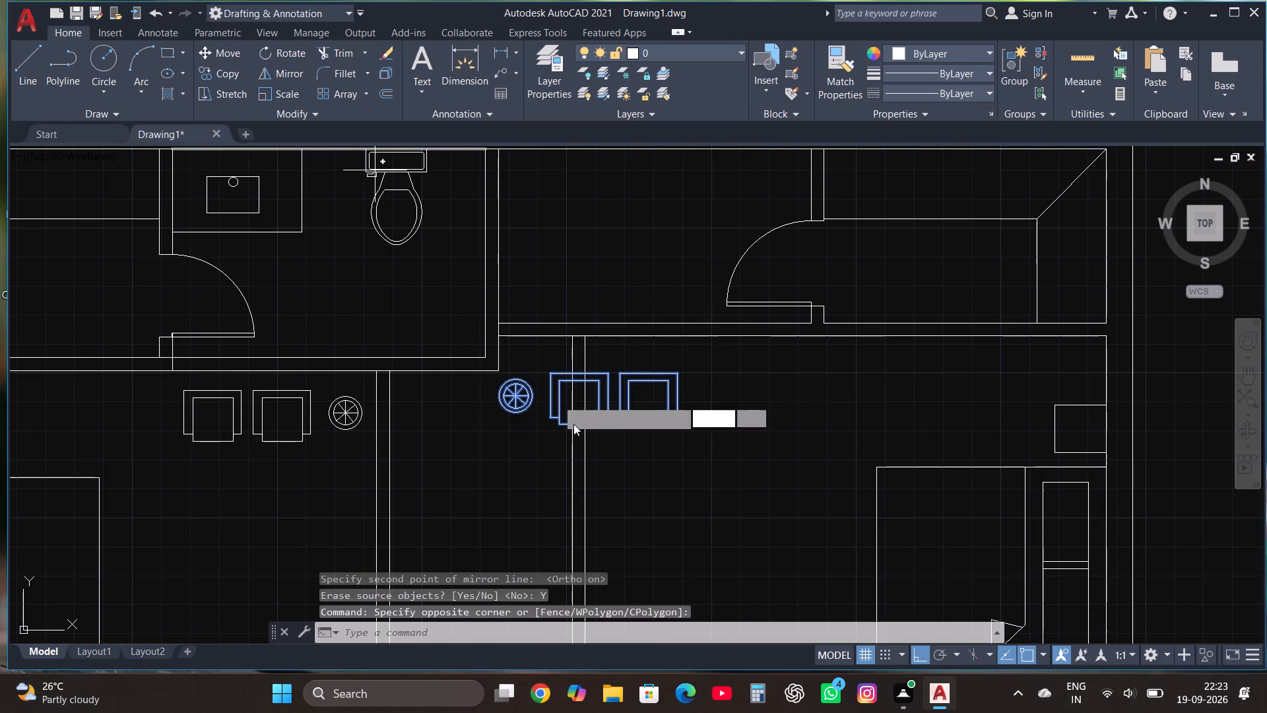
{"action": "left_click", "coordinate": [577, 407]}
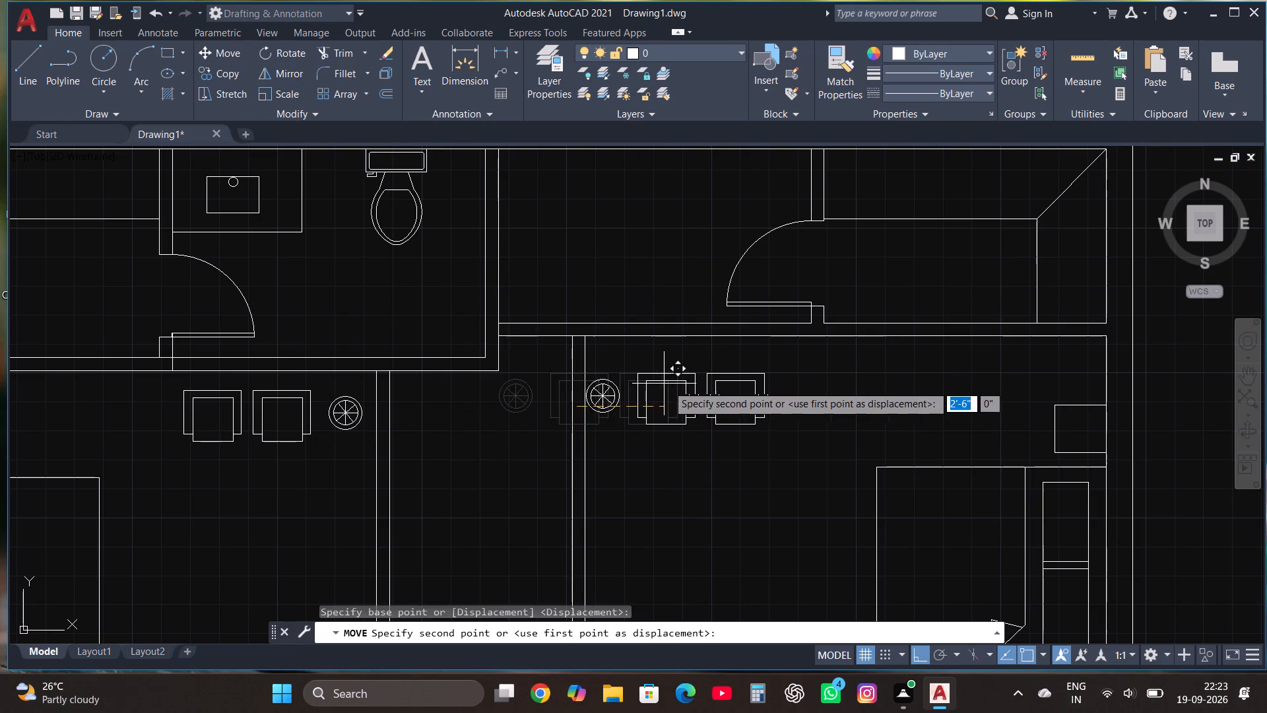
{"action": "key", "text": "F8"}
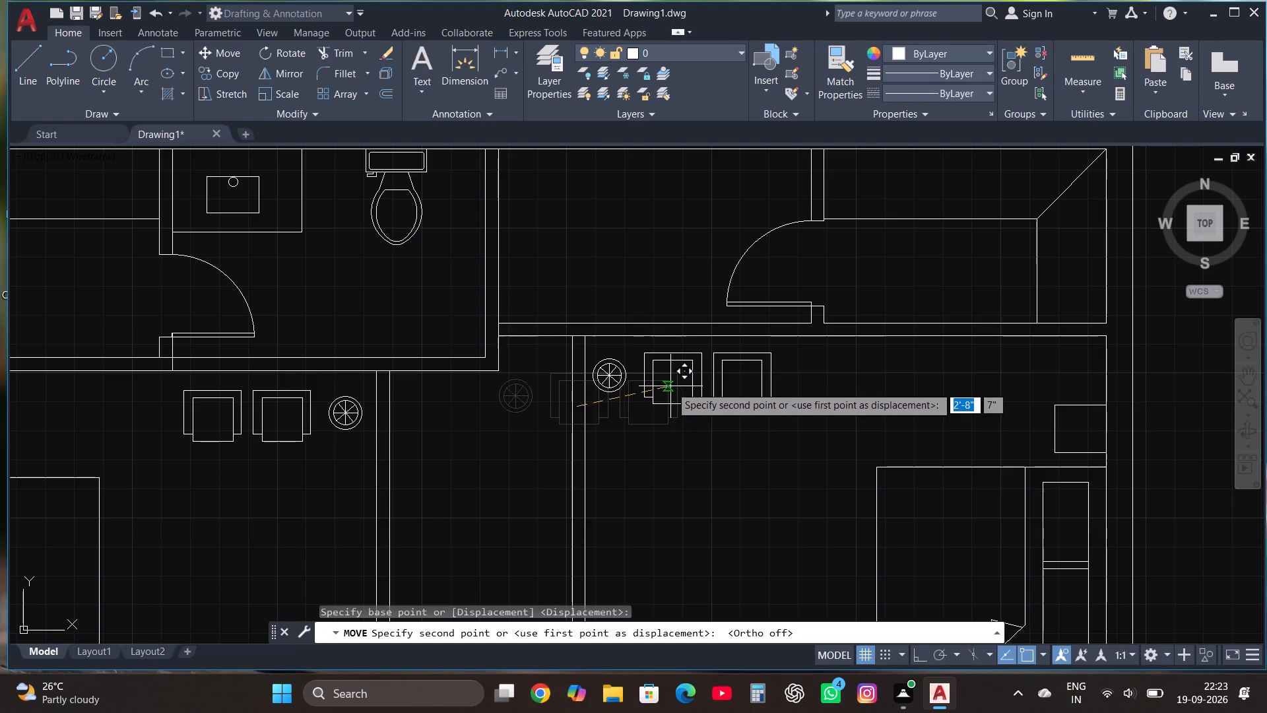
{"action": "left_click", "coordinate": [678, 388]}
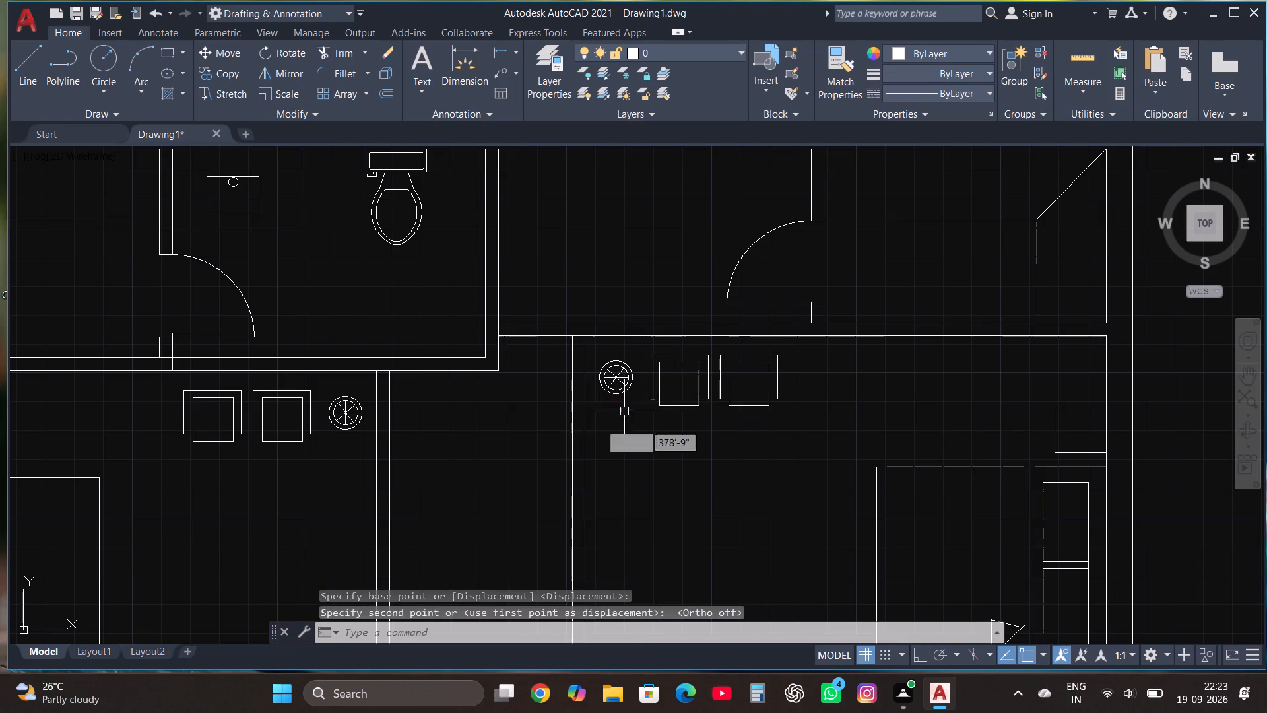
Copy the living room's lower four-seat sofa to the upper part of the empty room below the right bedroom.
{"action": "scroll", "coordinate": [544, 456], "scroll_direction": "down", "scroll_amount": 3}
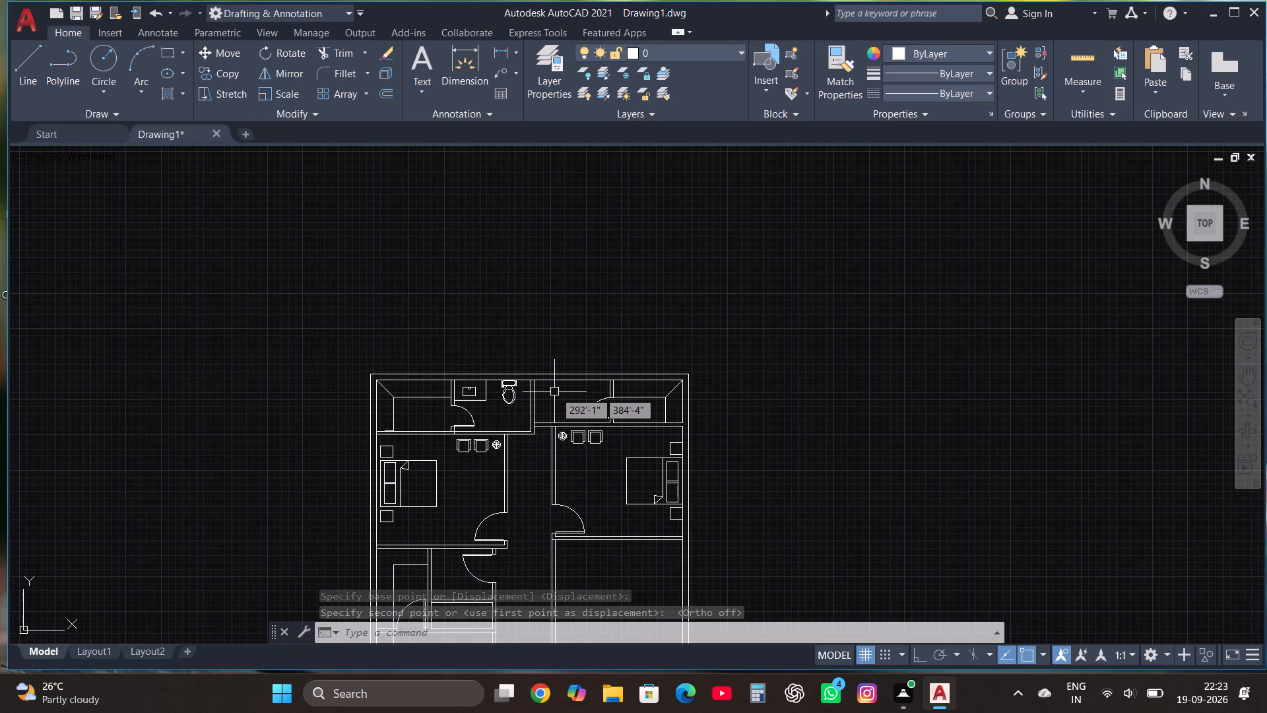
{"action": "scroll", "coordinate": [555, 391], "scroll_direction": "down", "scroll_amount": 1}
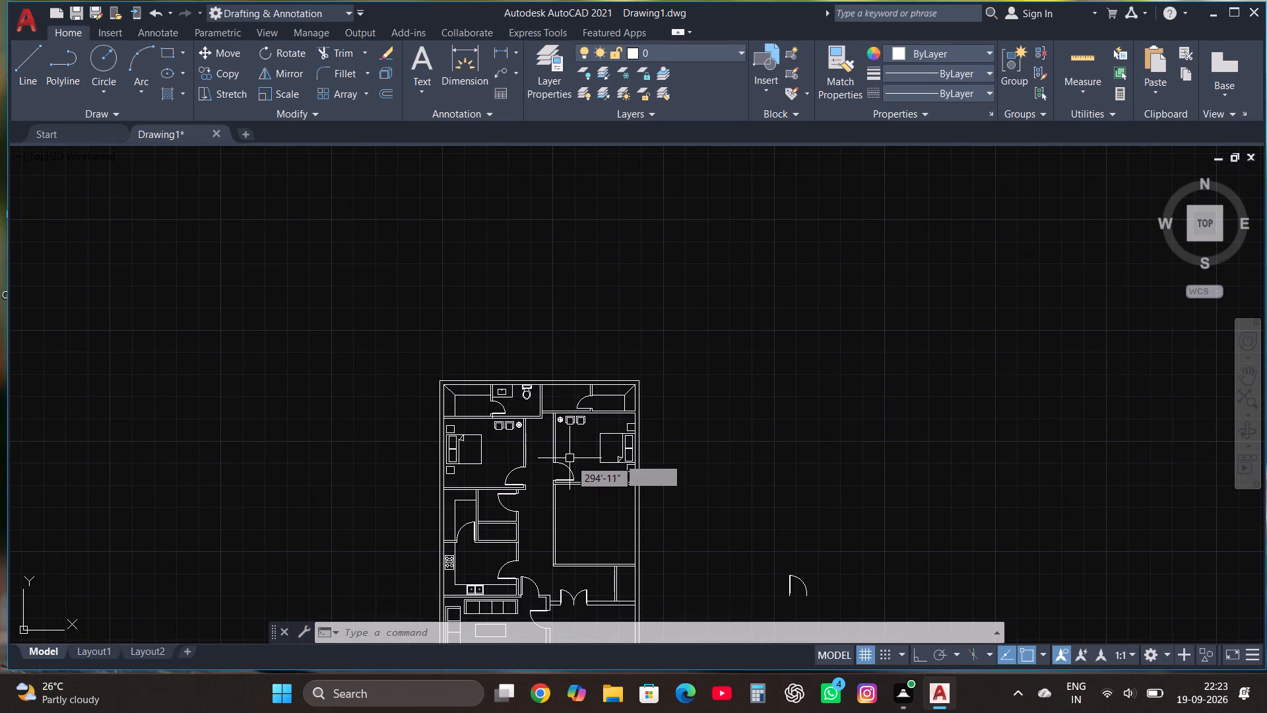
{"action": "scroll", "coordinate": [572, 448], "scroll_direction": "down", "scroll_amount": 1}
{"action": "scroll", "coordinate": [490, 601], "scroll_direction": "up", "scroll_amount": 2}
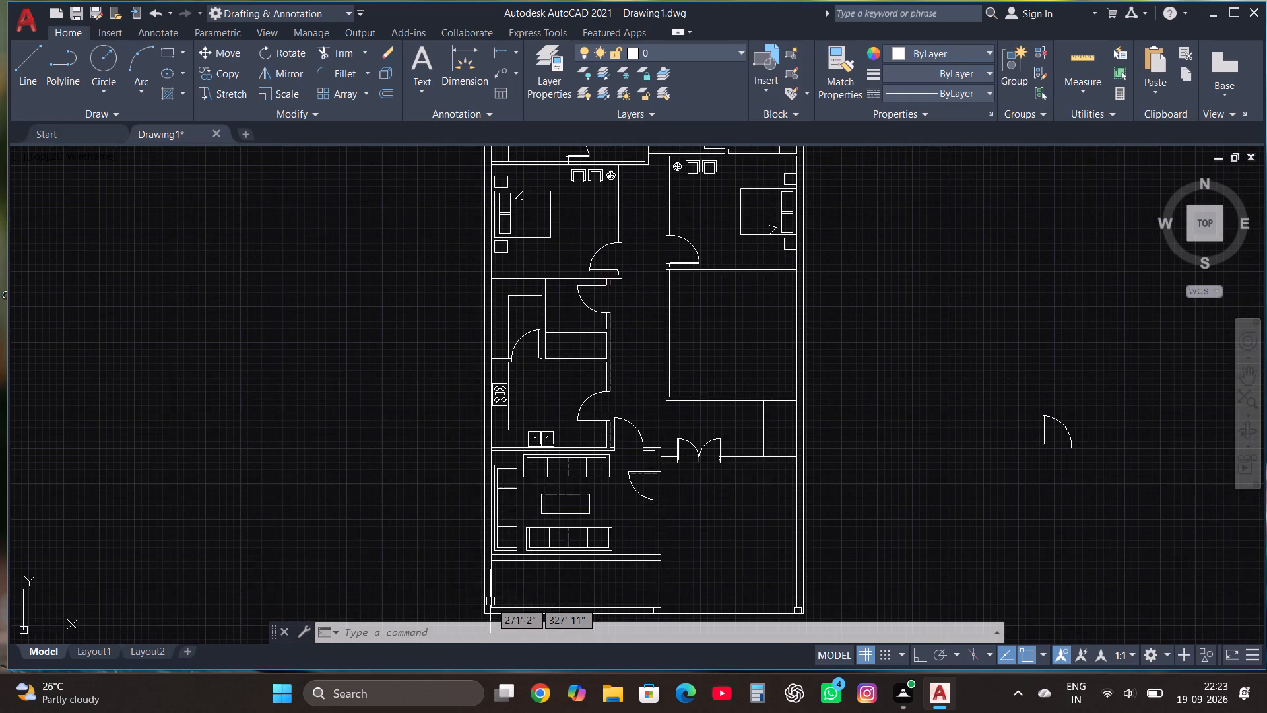
{"action": "scroll", "coordinate": [597, 549], "scroll_direction": "up", "scroll_amount": 2}
{"action": "scroll", "coordinate": [443, 555], "scroll_direction": "up", "scroll_amount": 1}
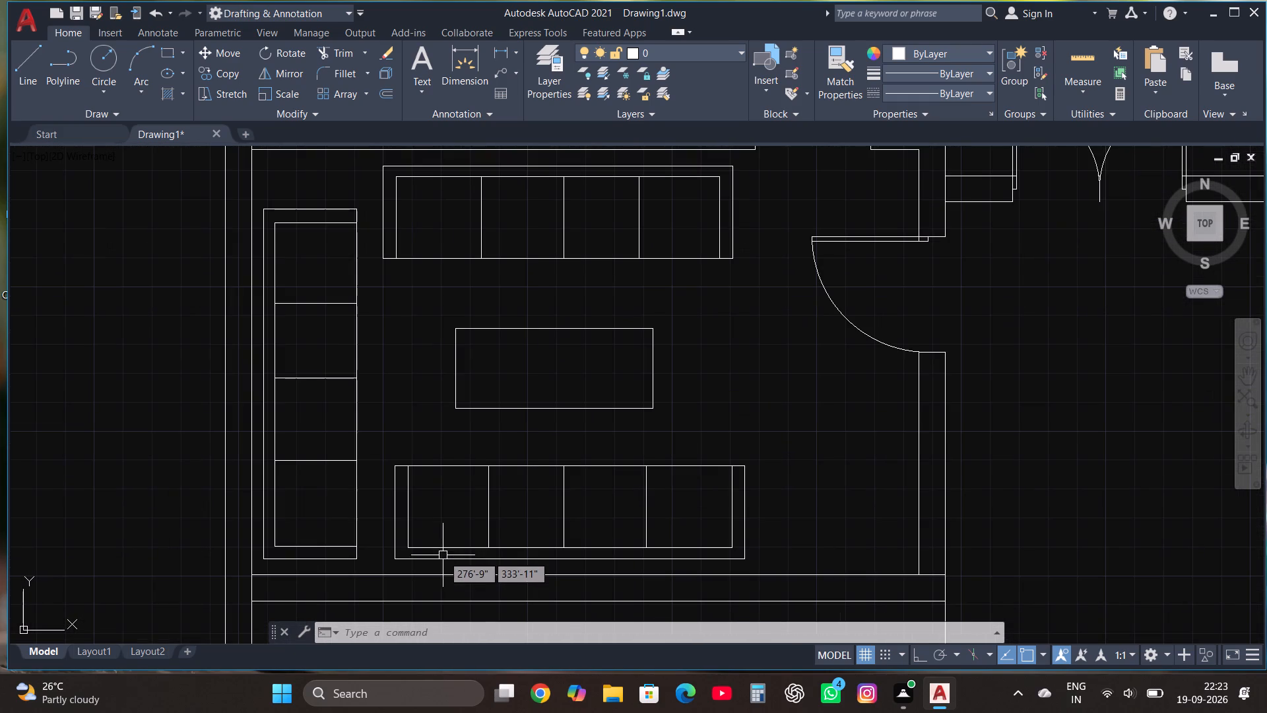
{"action": "left_click", "coordinate": [381, 565]}
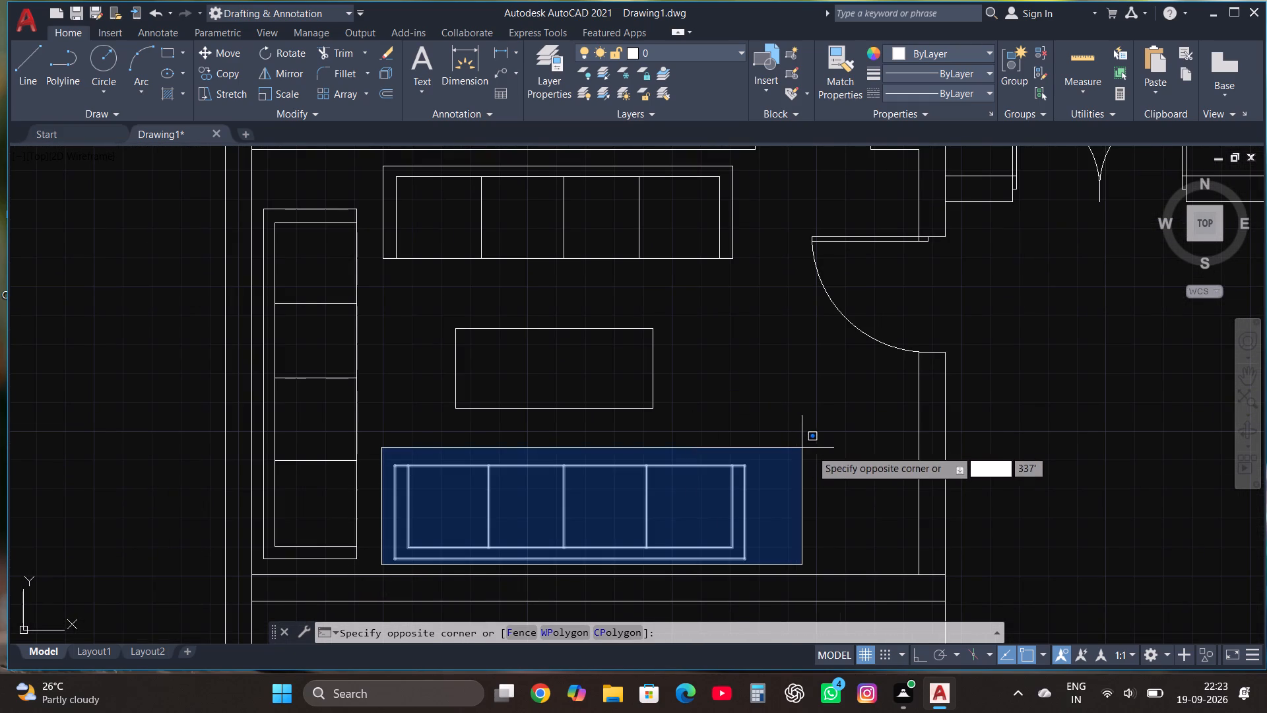
{"action": "left_click", "coordinate": [799, 434]}
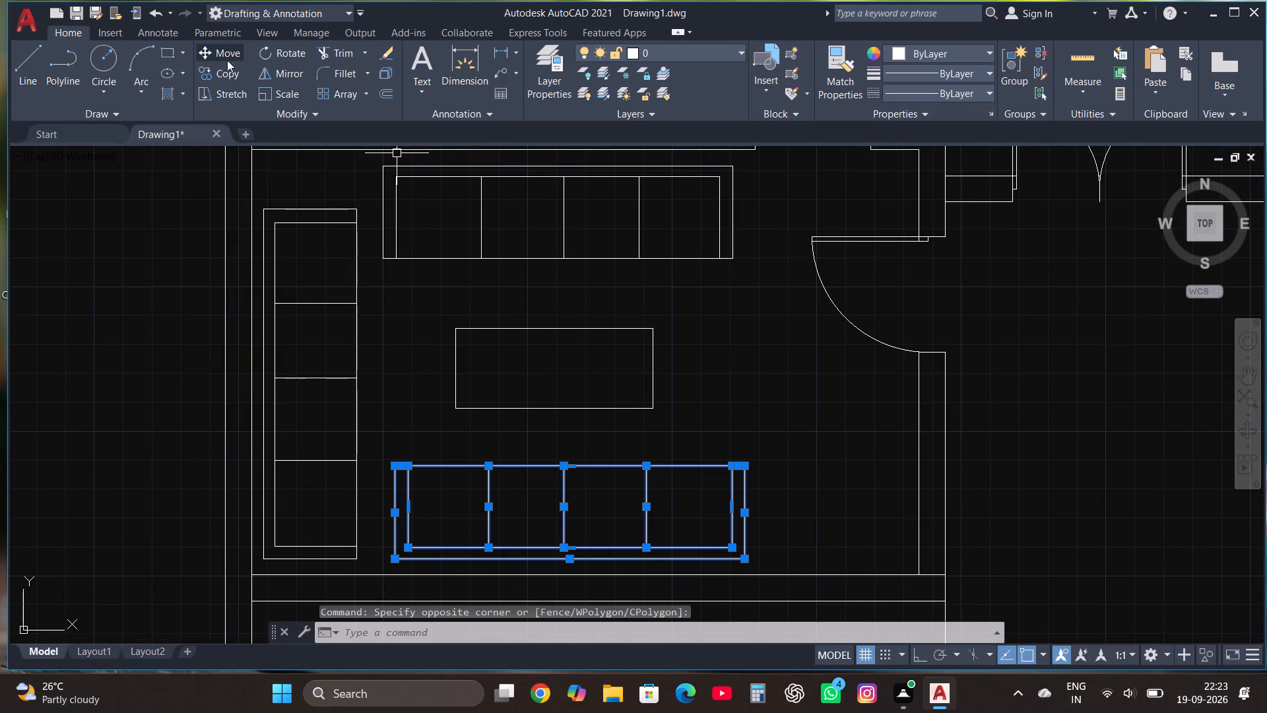
{"action": "left_click", "coordinate": [228, 73]}
{"action": "left_click", "coordinate": [519, 528]}
{"action": "scroll", "coordinate": [441, 486], "scroll_direction": "down", "scroll_amount": 3}
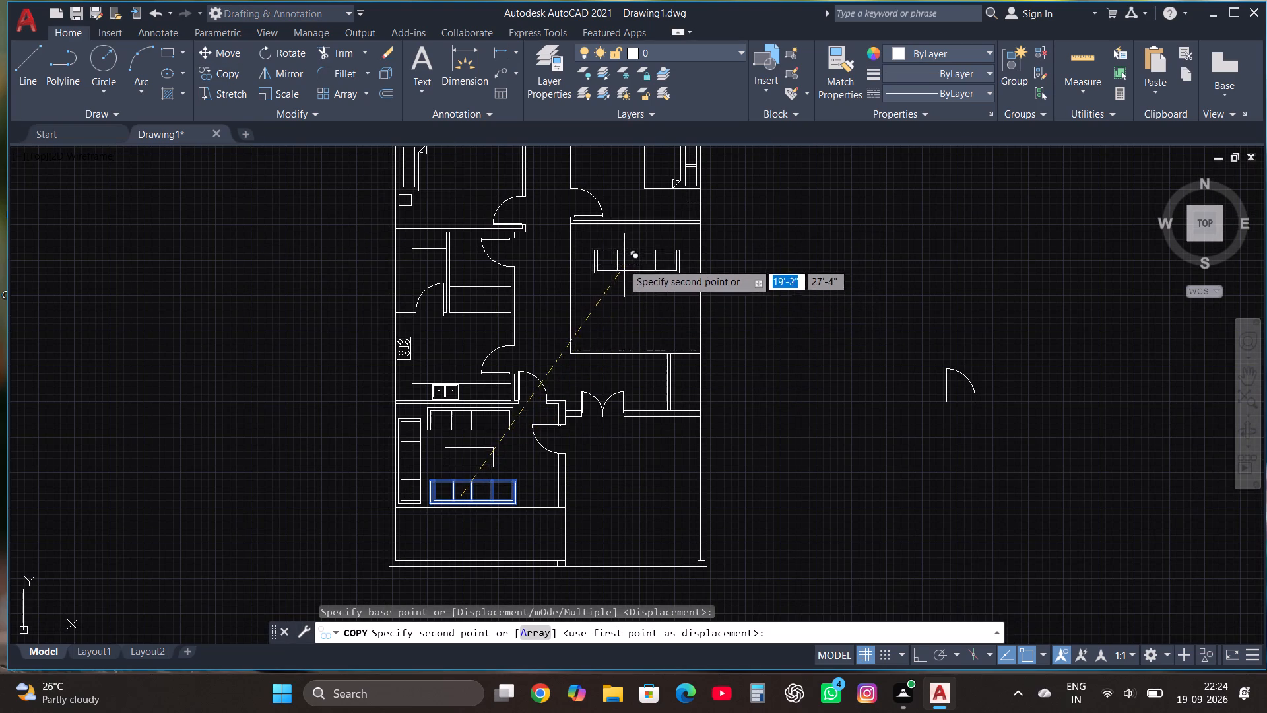
{"action": "scroll", "coordinate": [630, 256], "scroll_direction": "up", "scroll_amount": 2}
{"action": "left_click", "coordinate": [620, 240]}
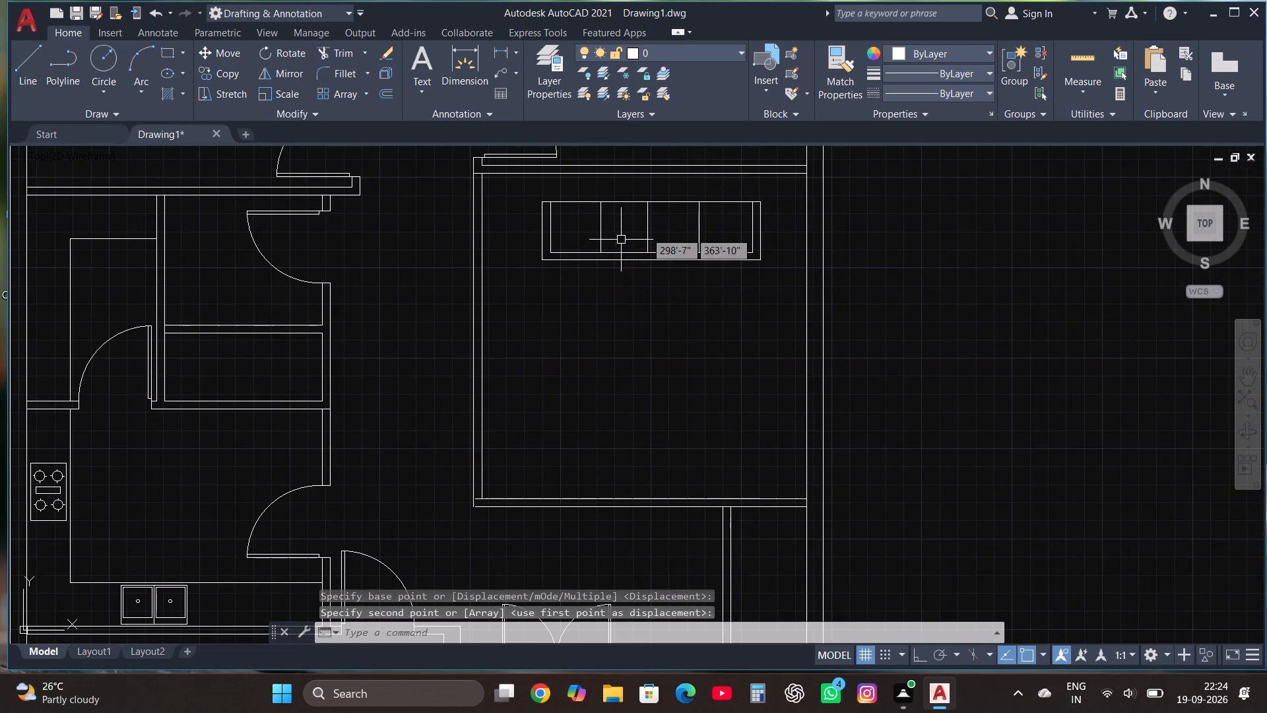
Draw a vertical line from the bottom of the copied sofa's third seat divider down past its lower edge, with Ortho on.
{"action": "scroll", "coordinate": [744, 197], "scroll_direction": "up", "scroll_amount": 3}
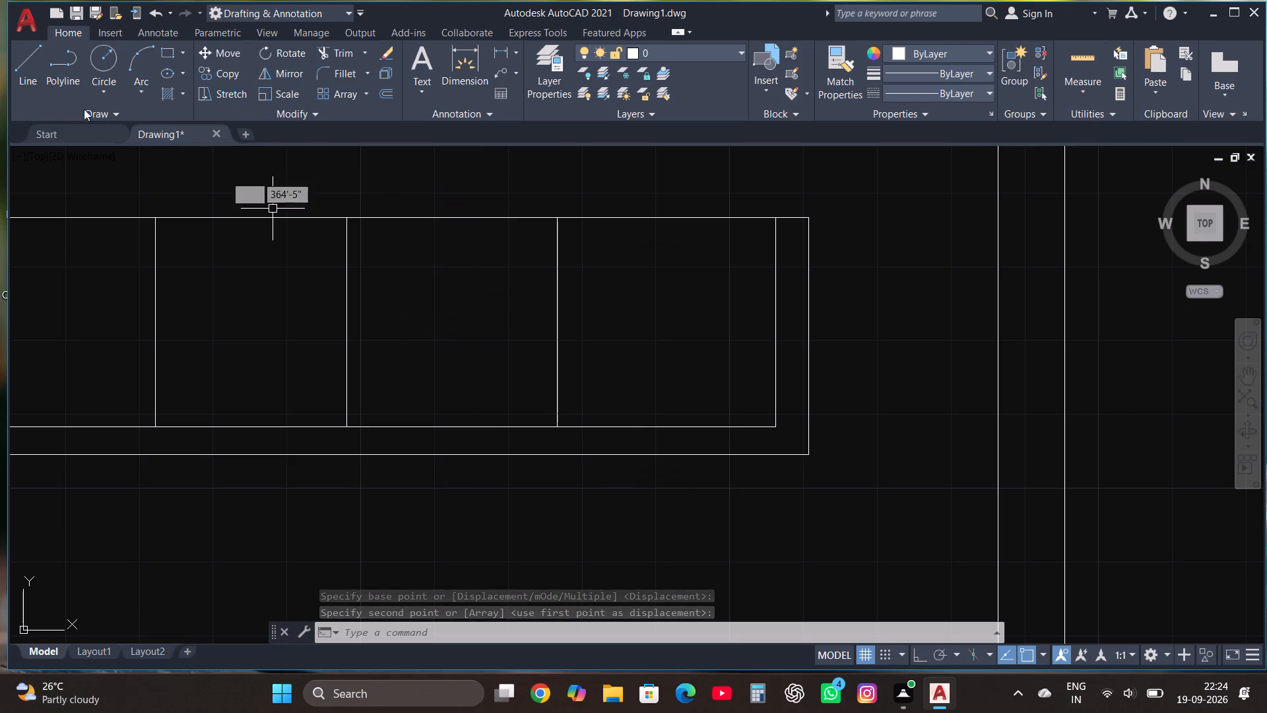
{"action": "left_click", "coordinate": [29, 67]}
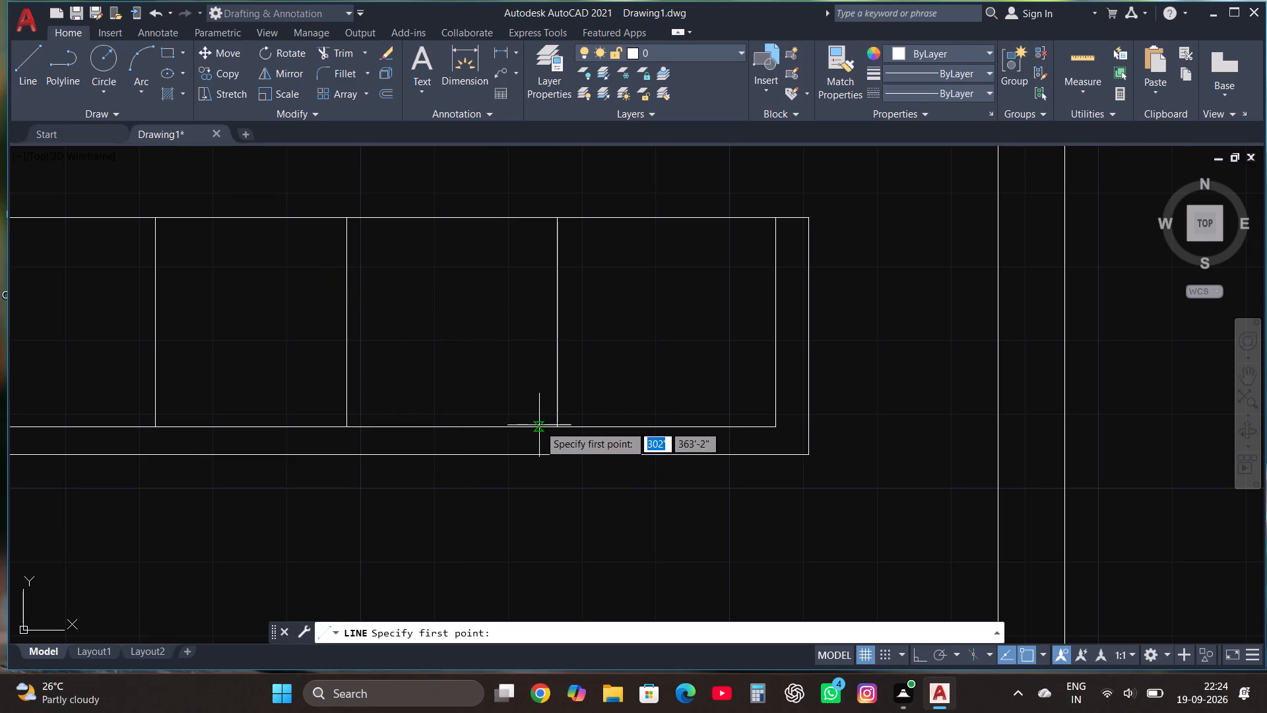
{"action": "left_click", "coordinate": [552, 426]}
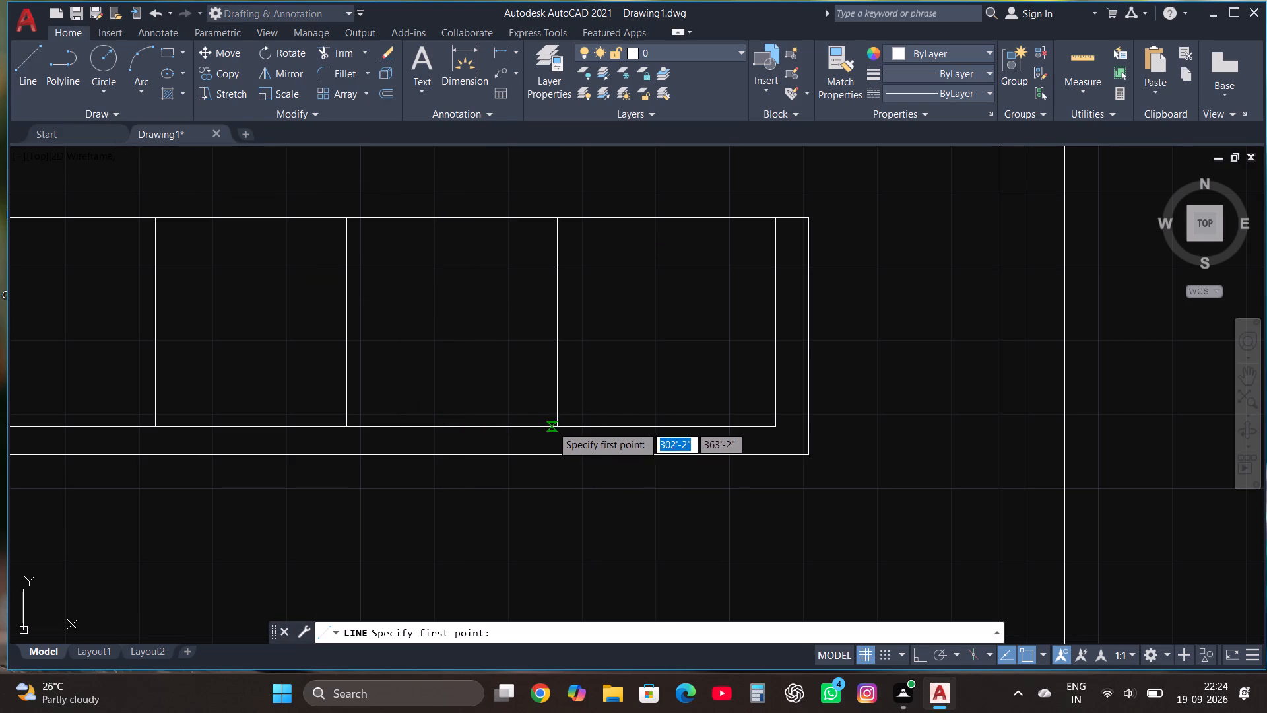
{"action": "key", "text": "Escape"}
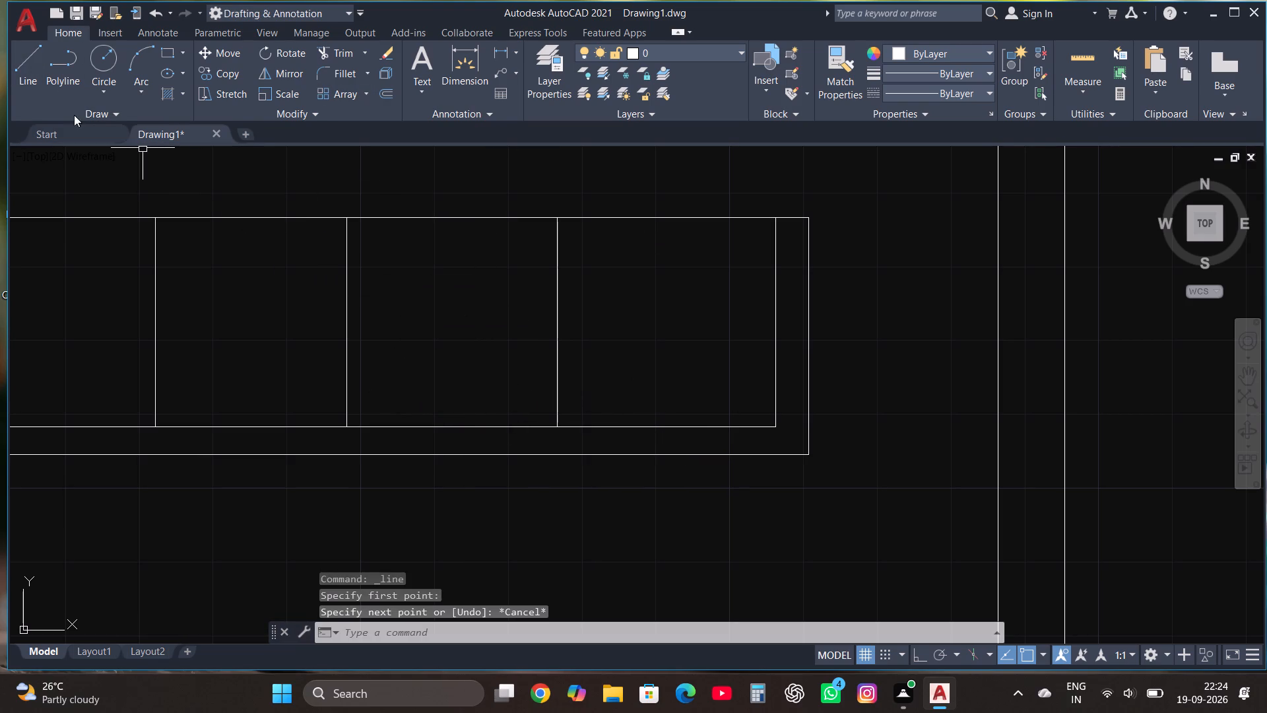
{"action": "left_click", "coordinate": [18, 56]}
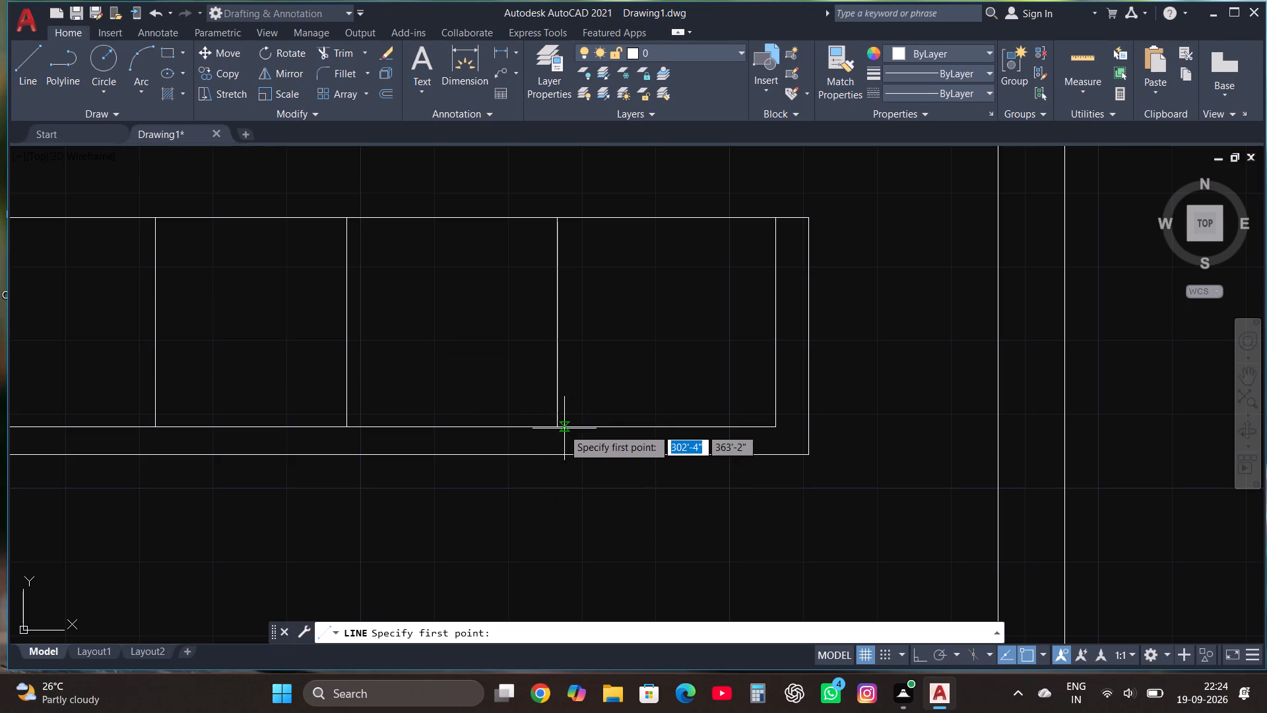
{"action": "left_click", "coordinate": [556, 427]}
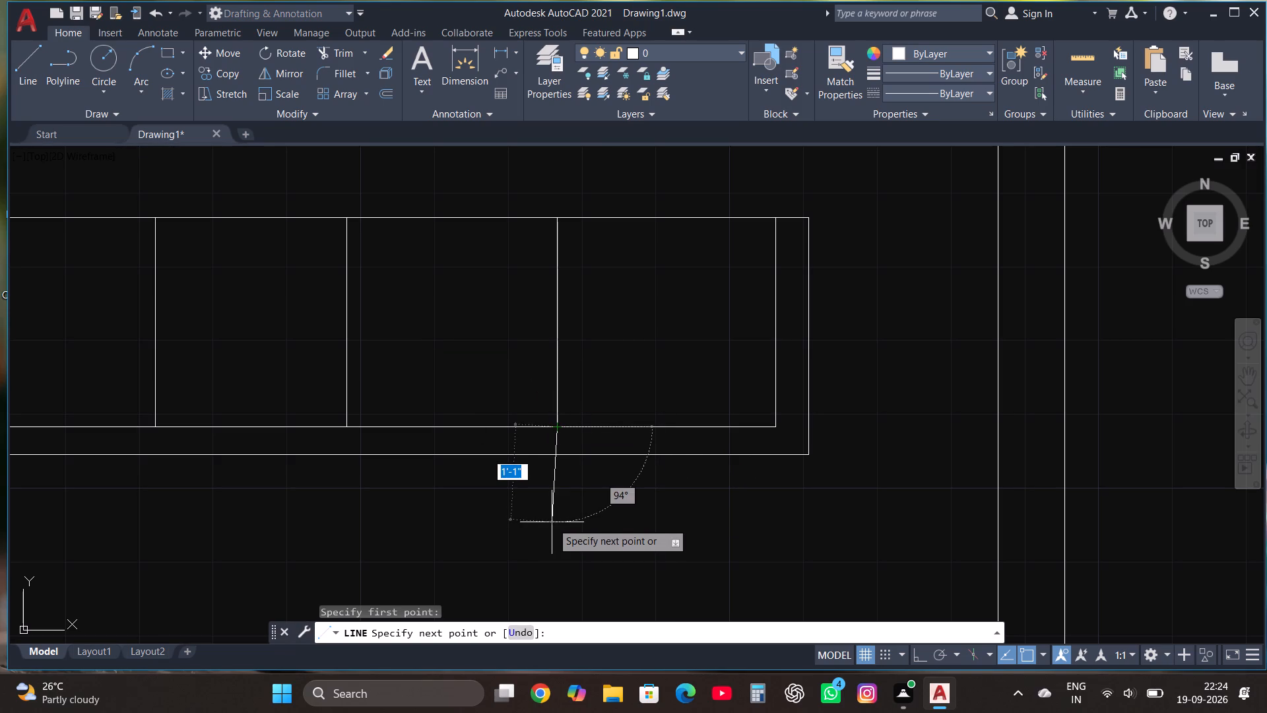
{"action": "key", "text": "F8"}
{"action": "left_click", "coordinate": [552, 522]}
{"action": "key", "text": "Escape"}
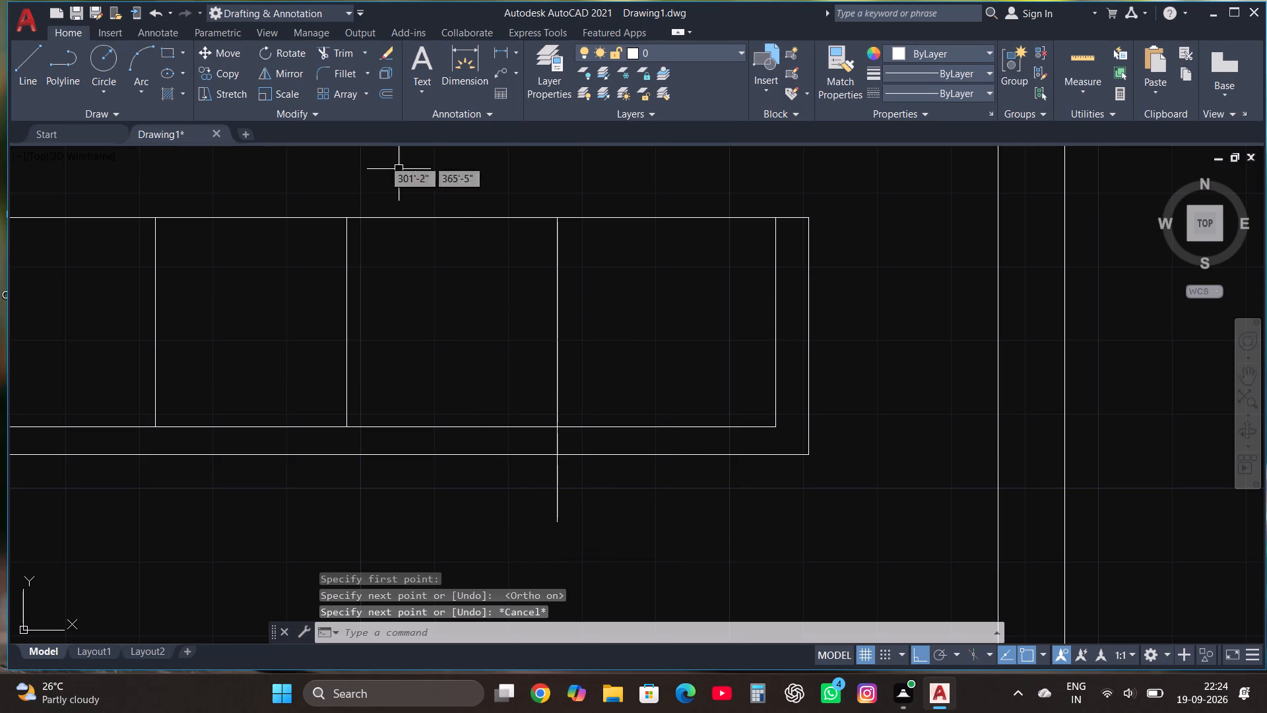
Trim the new line's overhang and remove the copied sofa's fourth seat and right armrest.
{"action": "left_click", "coordinate": [345, 55]}
{"action": "left_click", "coordinate": [553, 498]}
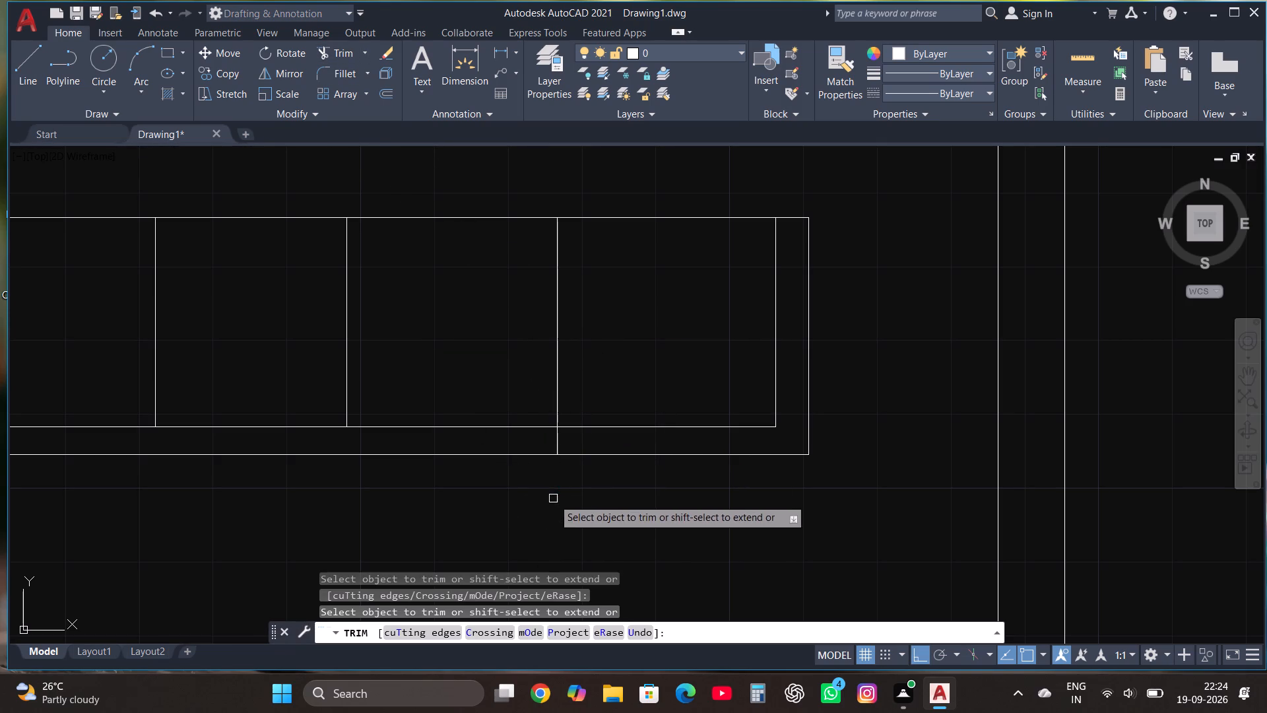
{"action": "left_click", "coordinate": [735, 394]}
{"action": "left_click", "coordinate": [723, 510]}
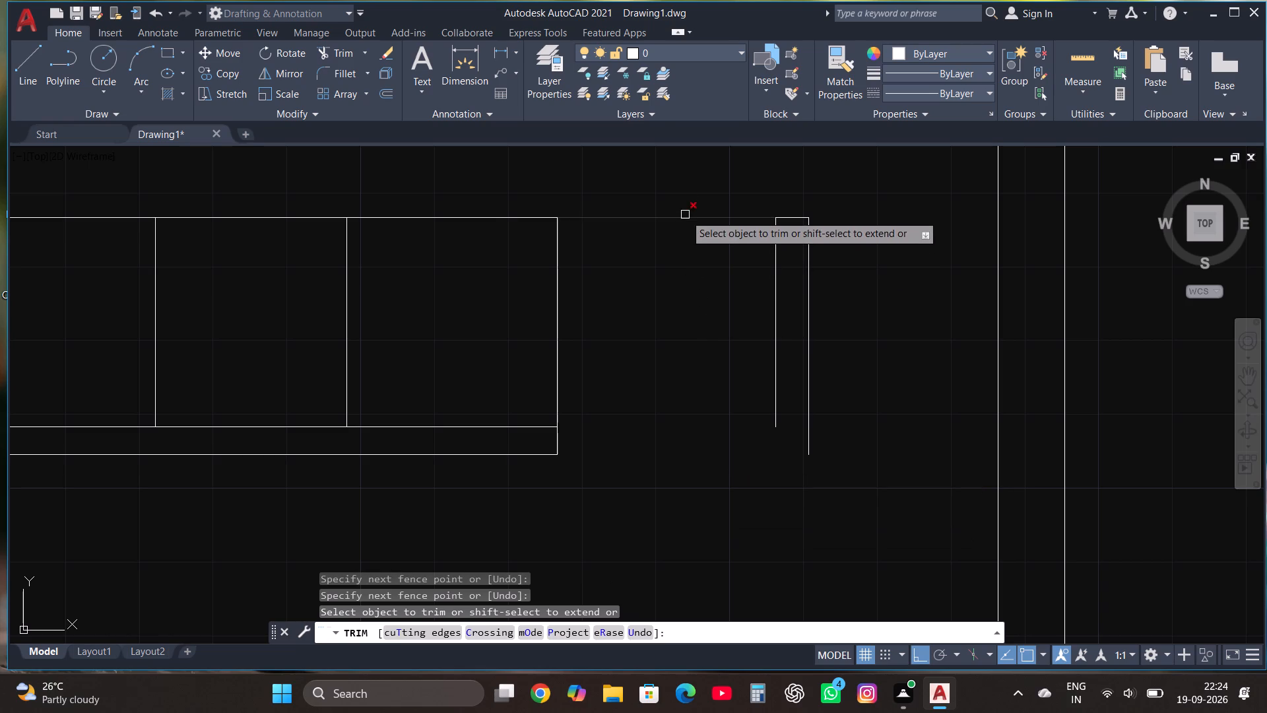
{"action": "left_click", "coordinate": [685, 203]}
{"action": "left_click", "coordinate": [810, 305]}
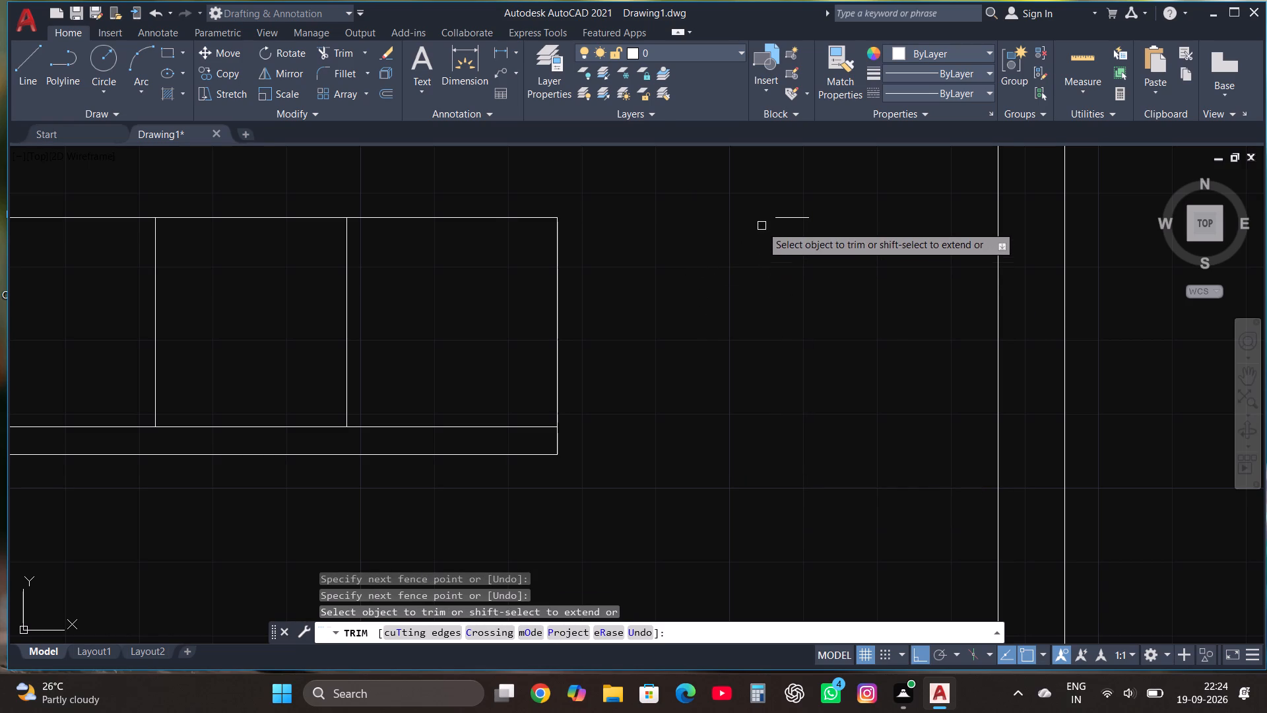
{"action": "left_click", "coordinate": [787, 217]}
{"action": "key", "text": "Escape"}
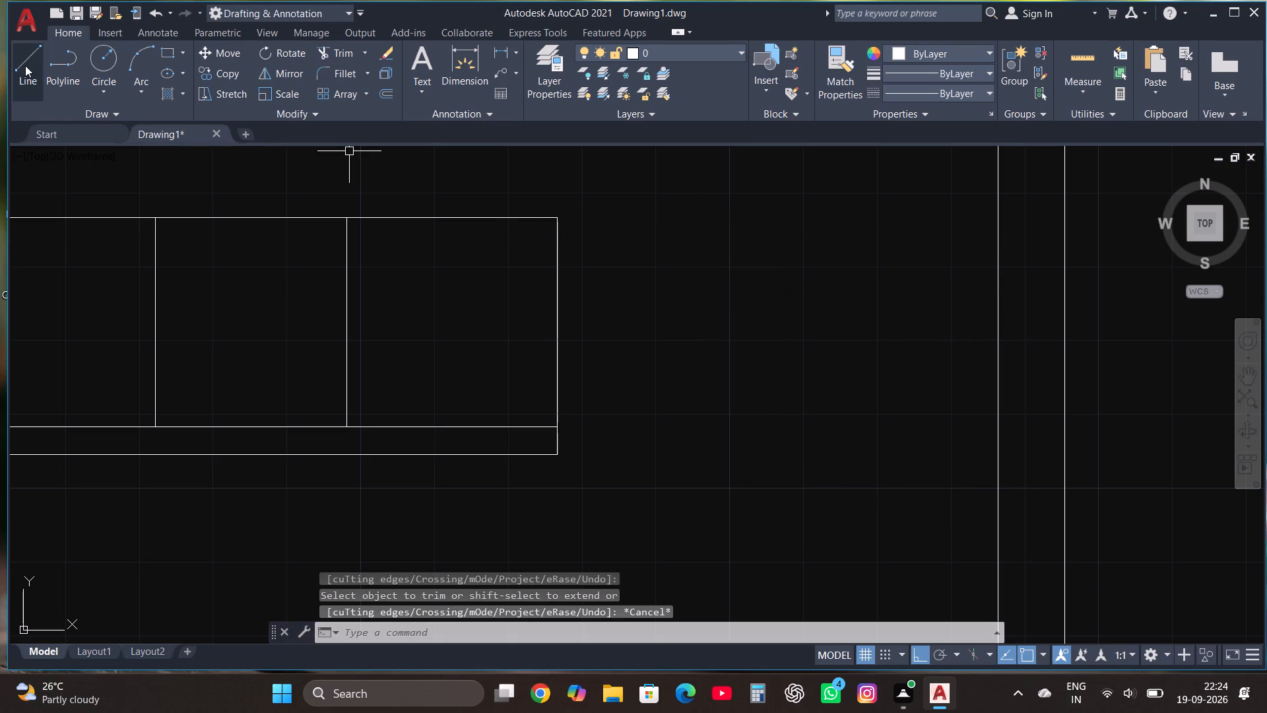
Draw a narrow armrest outline at the open right end of the shortened three-seat sofa.
{"action": "left_click", "coordinate": [25, 65]}
{"action": "scroll", "coordinate": [505, 439], "scroll_direction": "down", "scroll_amount": 2}
{"action": "scroll", "coordinate": [505, 439], "scroll_direction": "up", "scroll_amount": 1}
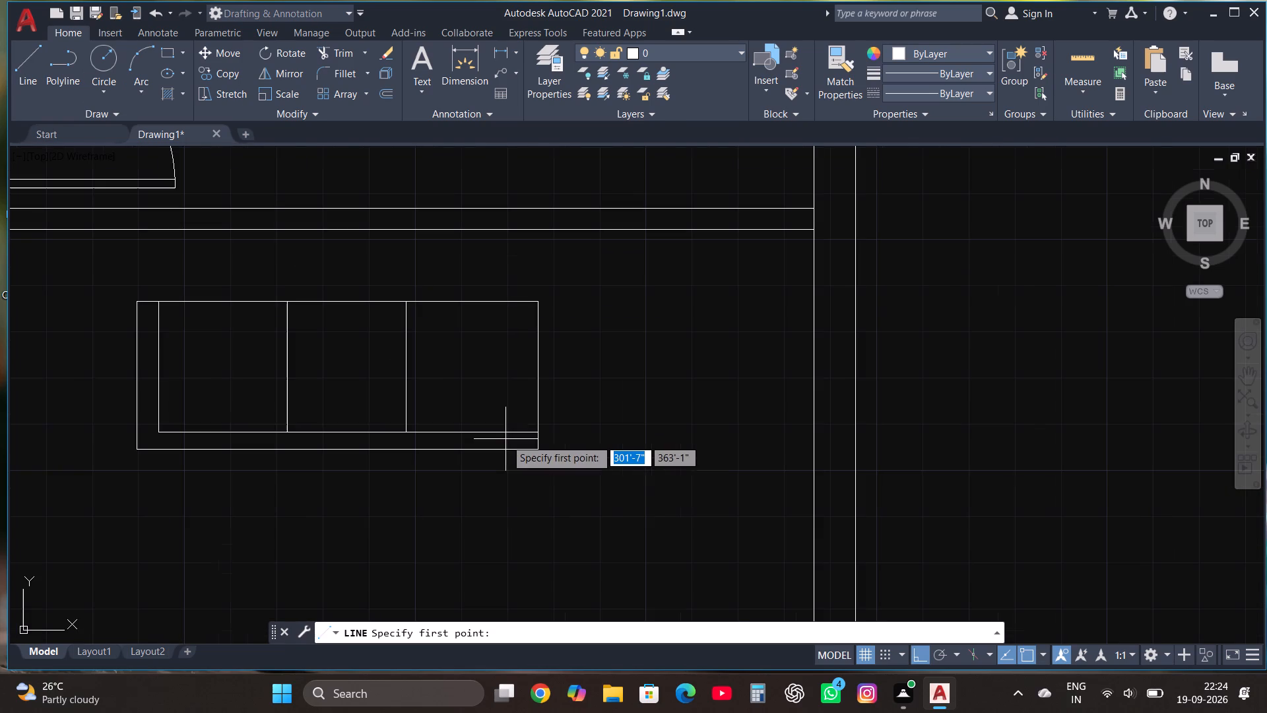
{"action": "left_click", "coordinate": [535, 302]}
{"action": "left_click", "coordinate": [554, 306]}
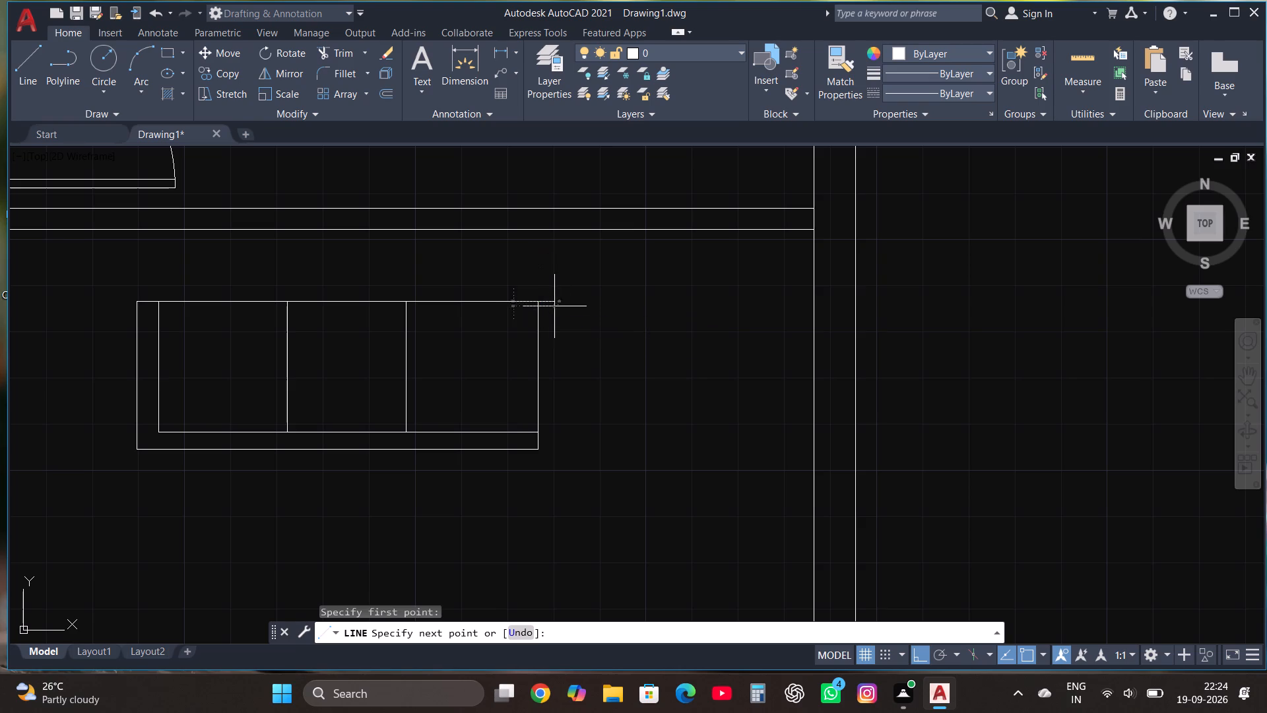
{"action": "scroll", "coordinate": [547, 428], "scroll_direction": "up", "scroll_amount": 2}
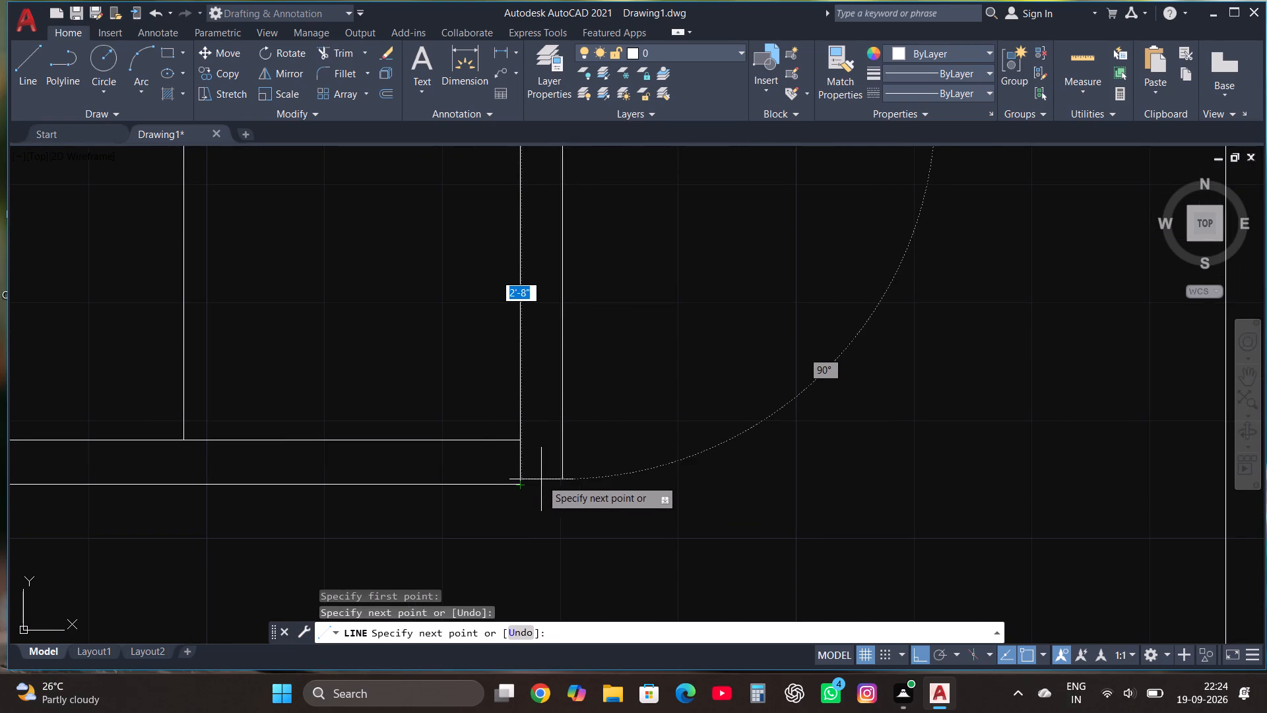
{"action": "left_click", "coordinate": [551, 487]}
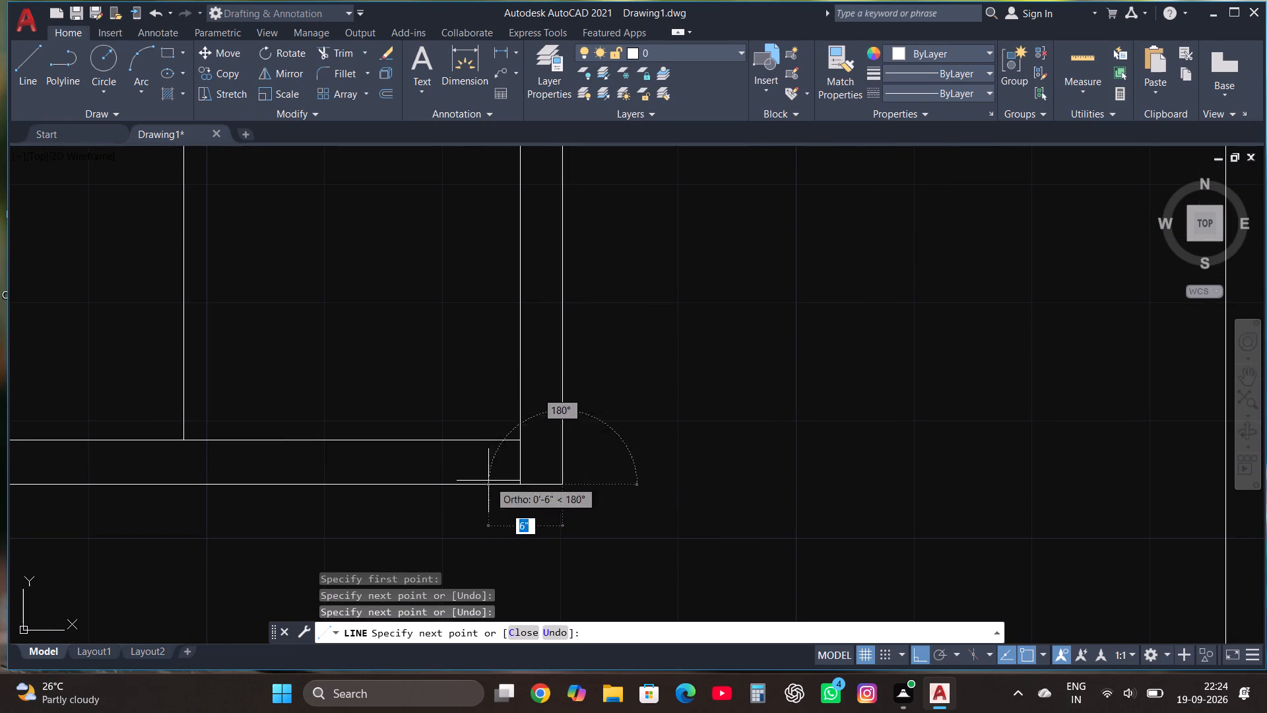
{"action": "left_click", "coordinate": [488, 481]}
{"action": "key", "text": "Escape"}
{"action": "scroll", "coordinate": [490, 485], "scroll_direction": "down", "scroll_amount": 4}
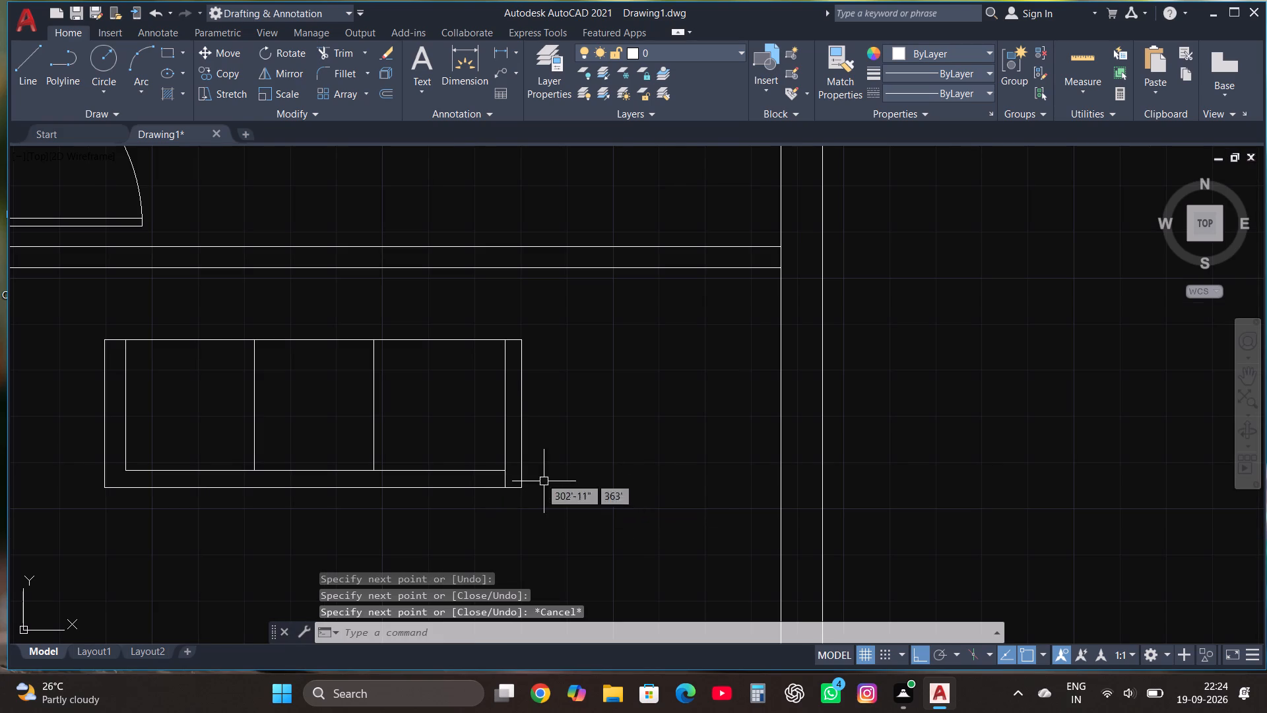
Trim the short line between the new armrest and the sofa's backrest strip at the lower-right corner.
{"action": "left_click", "coordinate": [346, 55]}
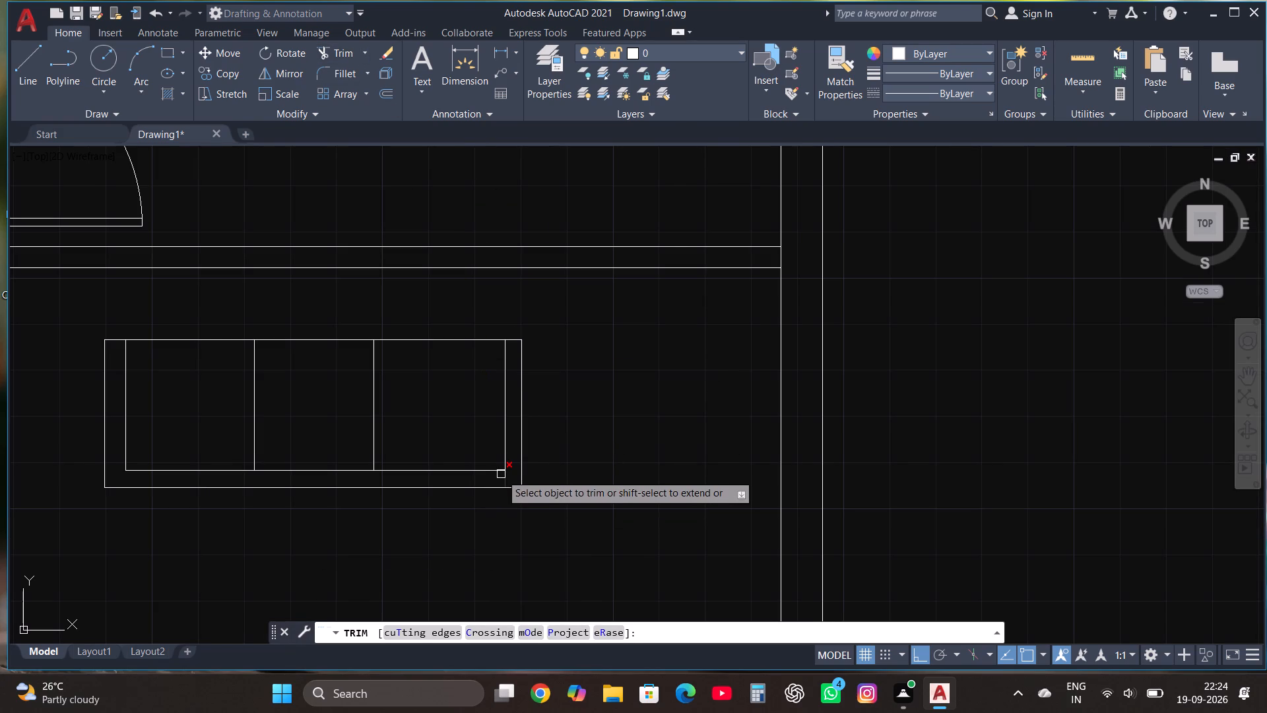
{"action": "left_click", "coordinate": [506, 478]}
{"action": "key", "text": "Escape"}
Rotate the three-seat sofa 180° so its backrest faces the room's upper wall.
{"action": "scroll", "coordinate": [506, 478], "scroll_direction": "down", "scroll_amount": 3}
{"action": "scroll", "coordinate": [422, 461], "scroll_direction": "up", "scroll_amount": 1}
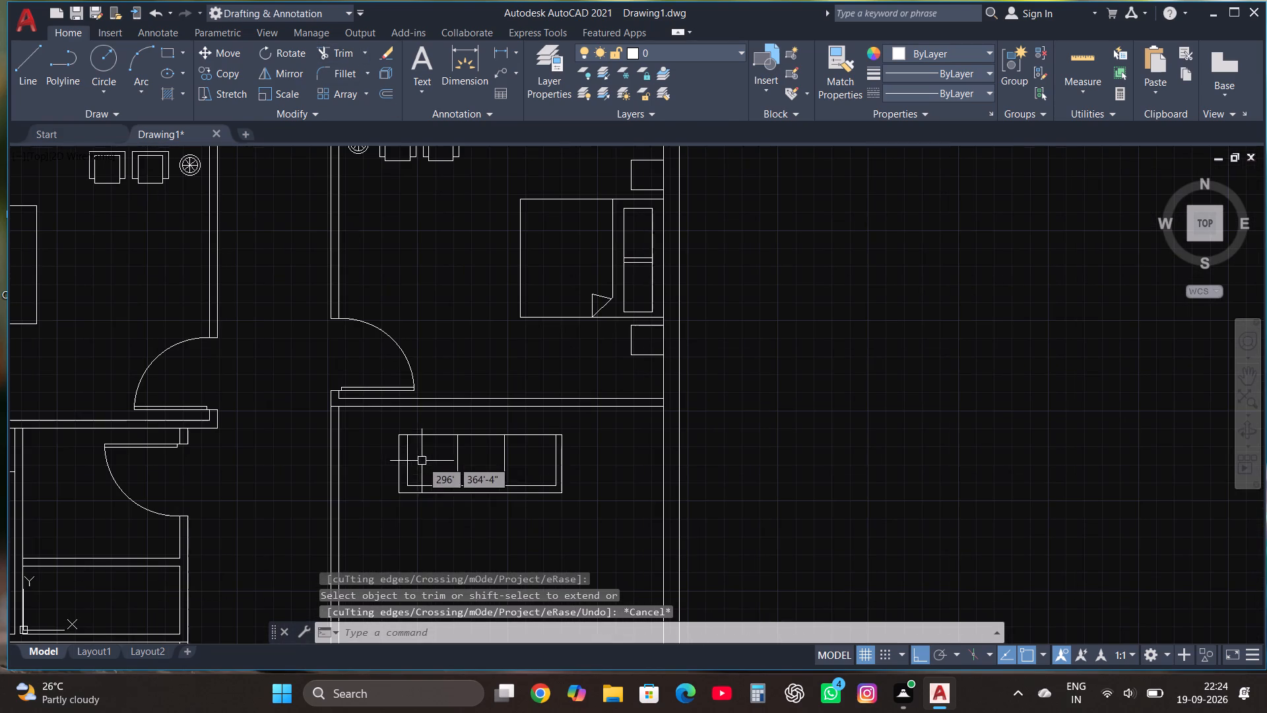
{"action": "left_click", "coordinate": [389, 510]}
{"action": "left_click", "coordinate": [577, 419]}
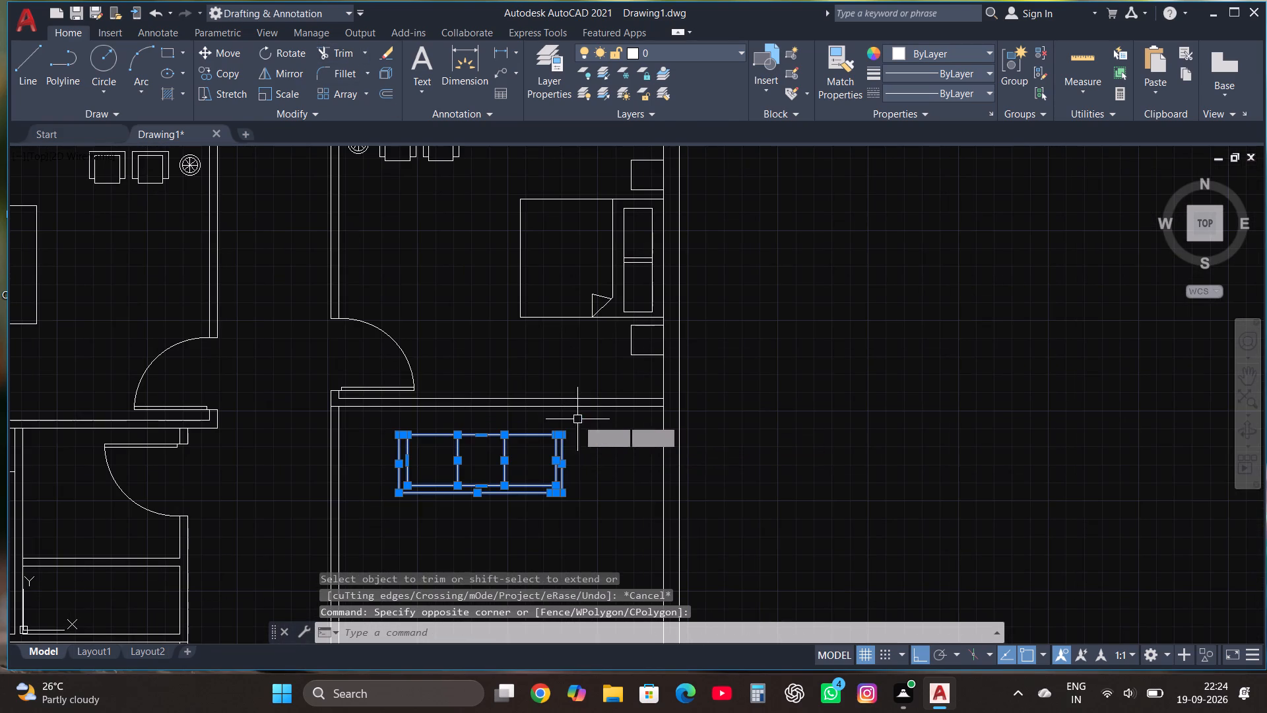
{"action": "left_click", "coordinate": [294, 49]}
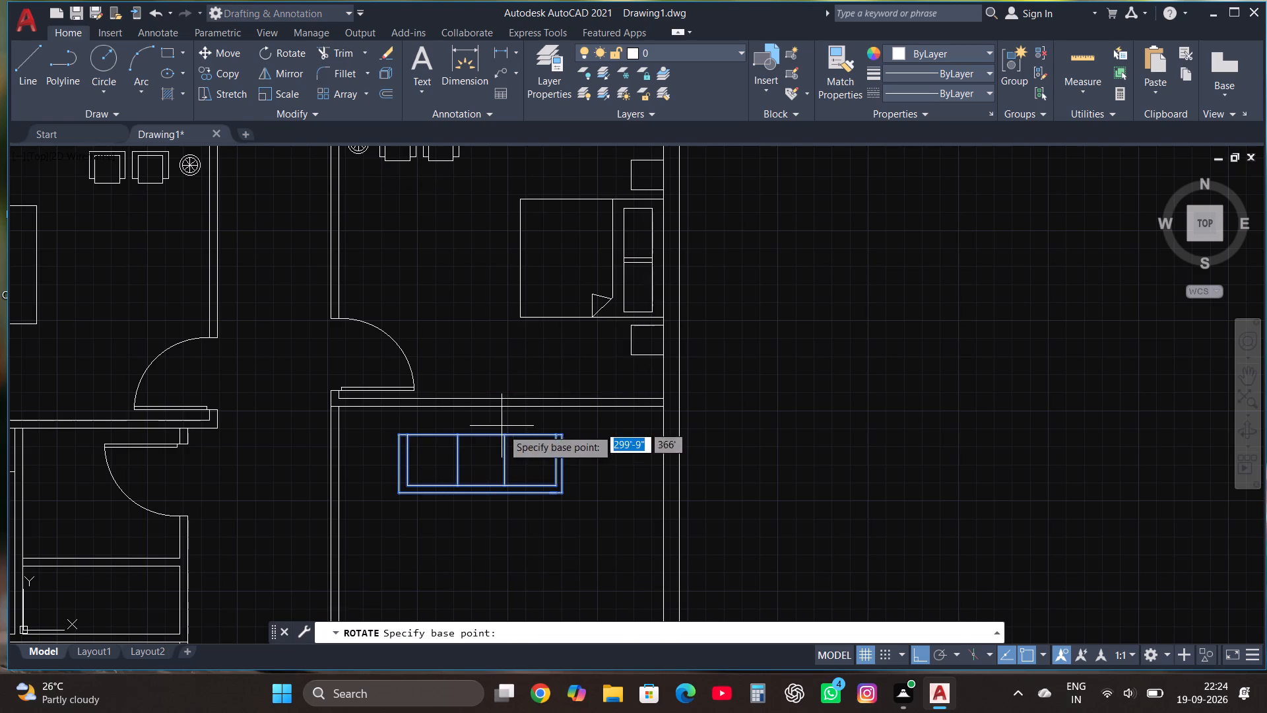
{"action": "double_click", "coordinate": [508, 447]}
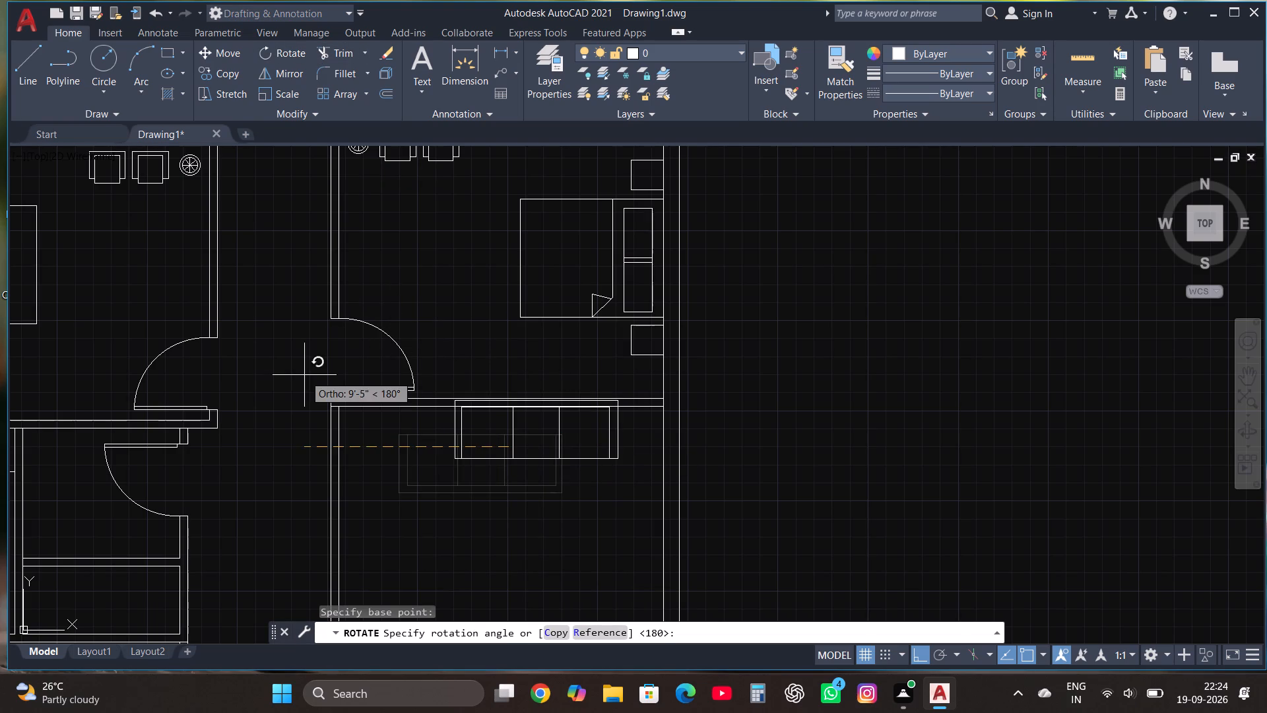
{"action": "left_click", "coordinate": [304, 375]}
Move the three-seat sofa just below the room's upper wall, near the middle, with Ortho off.
{"action": "left_click", "coordinate": [420, 467]}
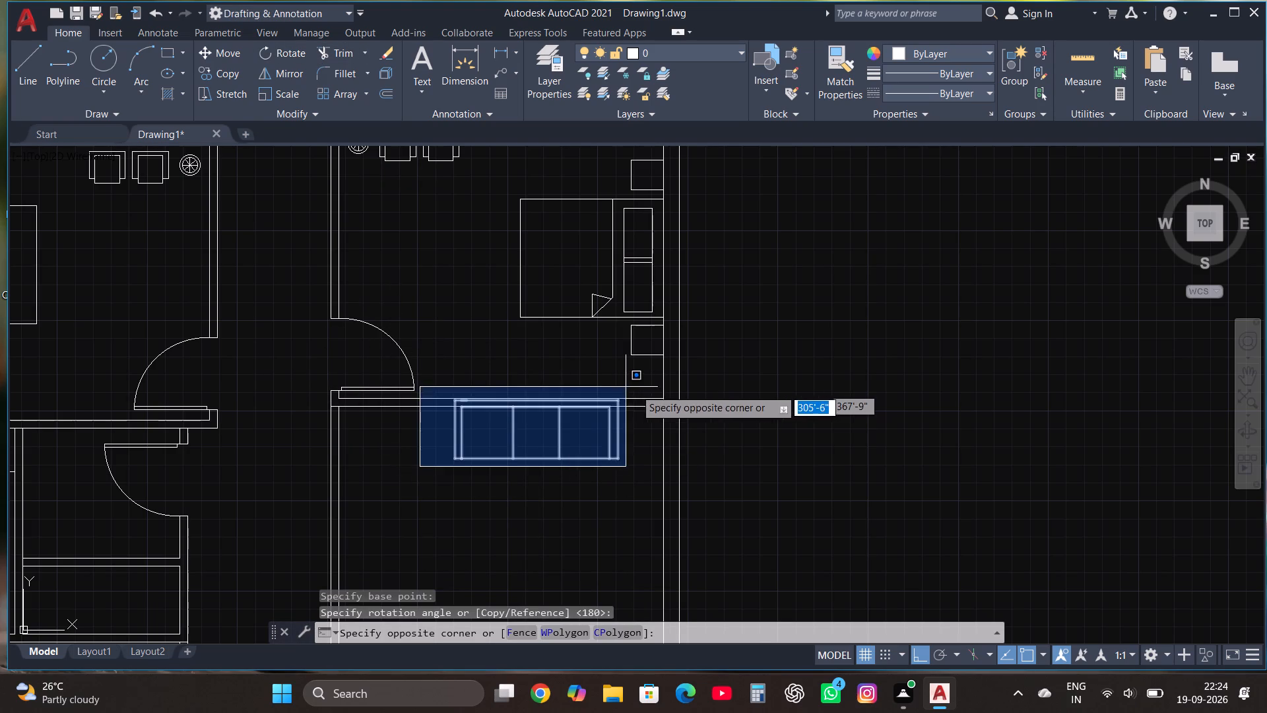
{"action": "left_click", "coordinate": [635, 389]}
{"action": "left_click", "coordinate": [232, 48]}
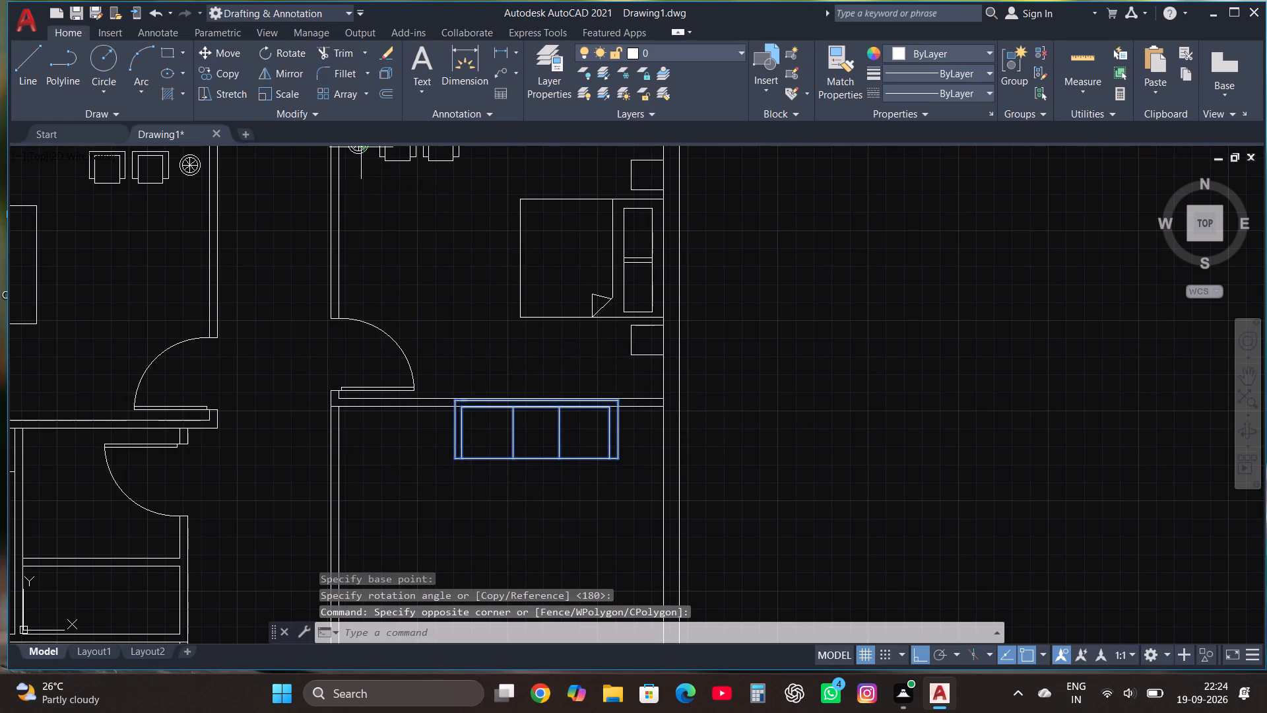
{"action": "left_click", "coordinate": [480, 438]}
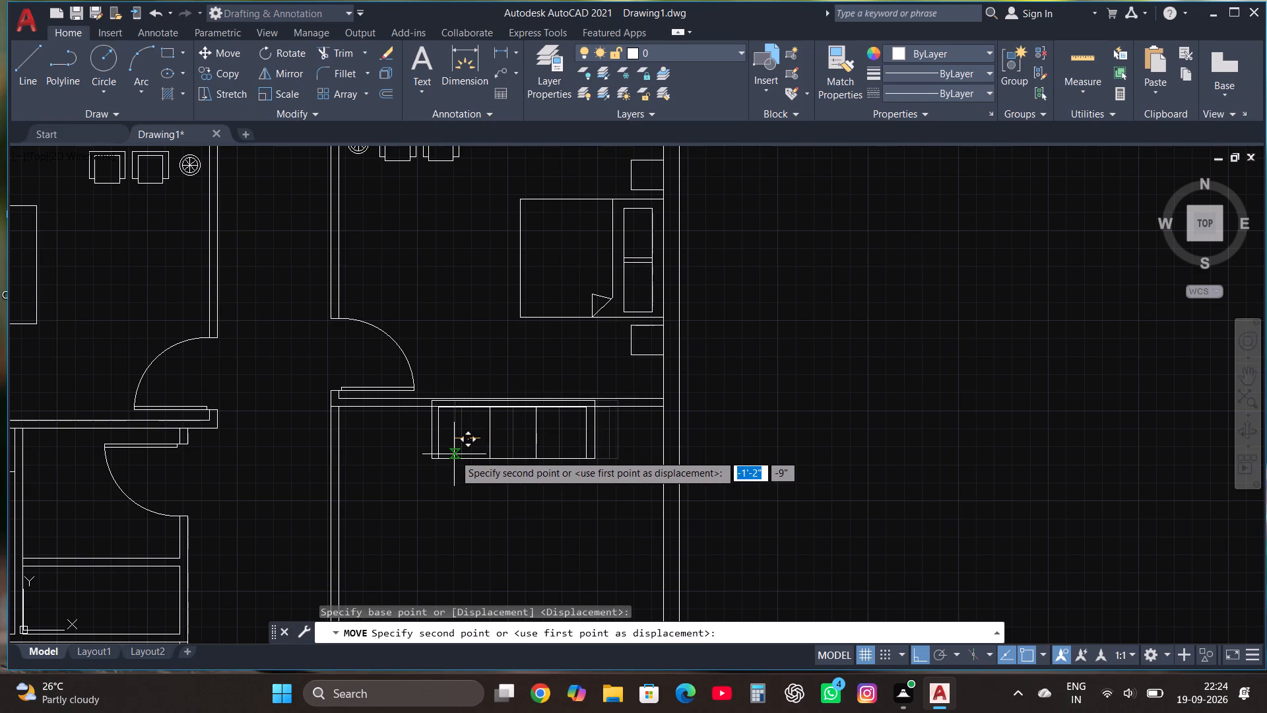
{"action": "key", "text": "F8"}
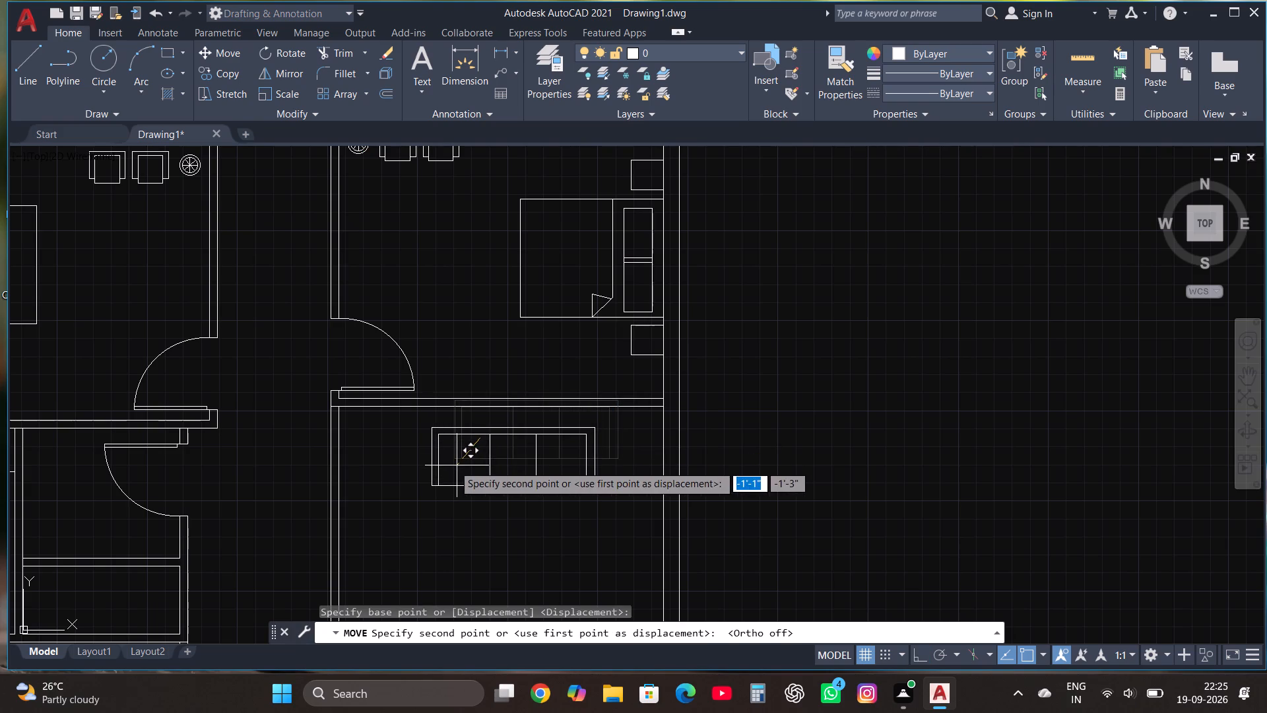
{"action": "left_click", "coordinate": [449, 458]}
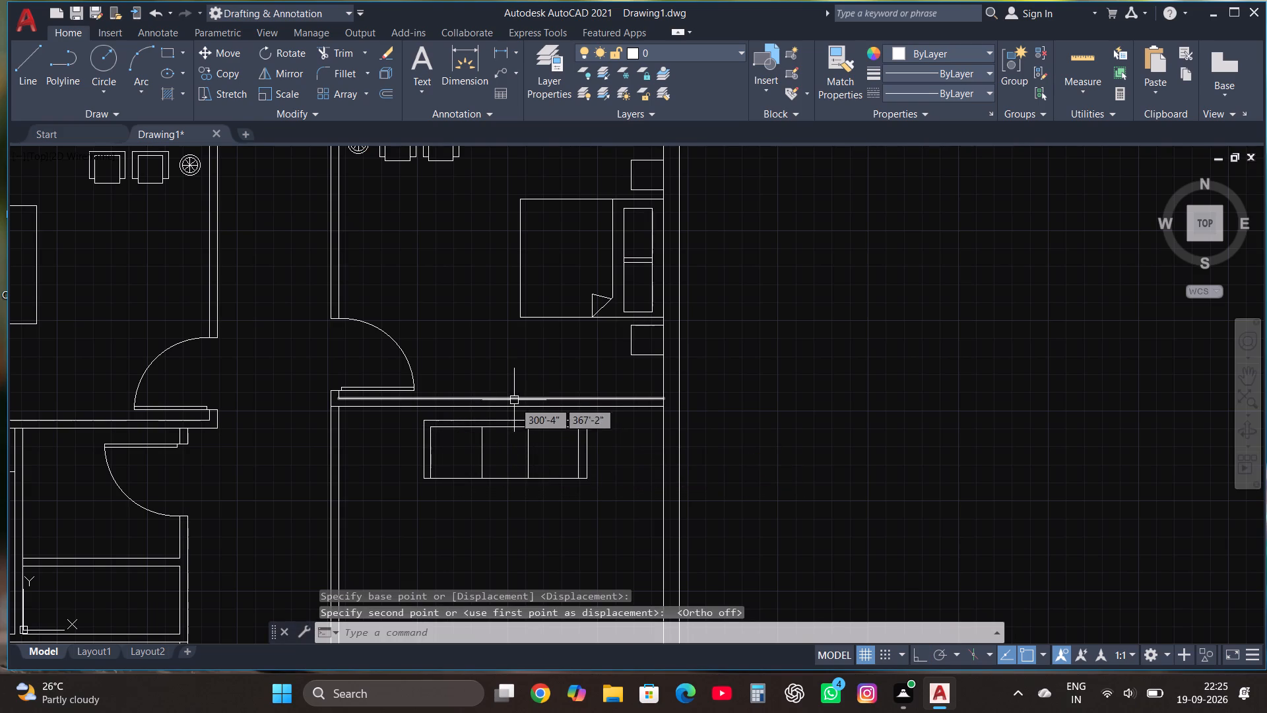
Copy the three-seat sofa to the empty area outside the plan's right wall.
{"action": "scroll", "coordinate": [432, 487], "scroll_direction": "up", "scroll_amount": 1}
{"action": "left_click", "coordinate": [374, 496]}
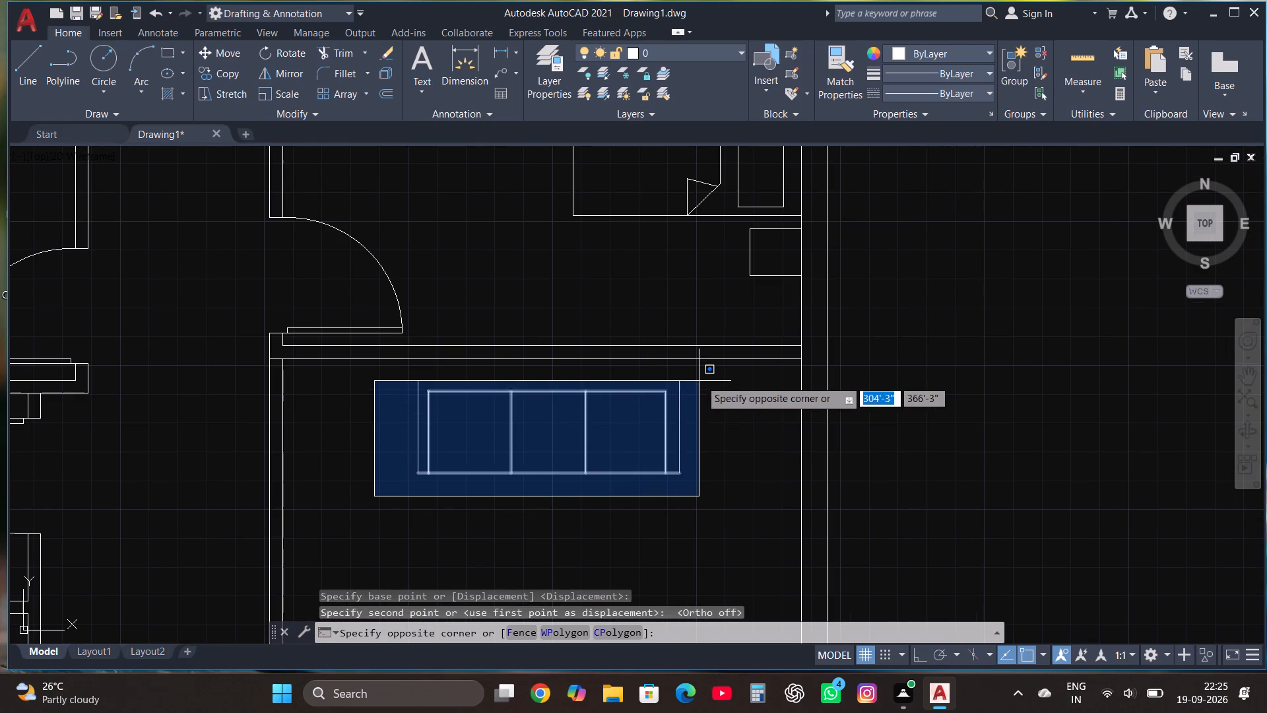
{"action": "left_click", "coordinate": [702, 378]}
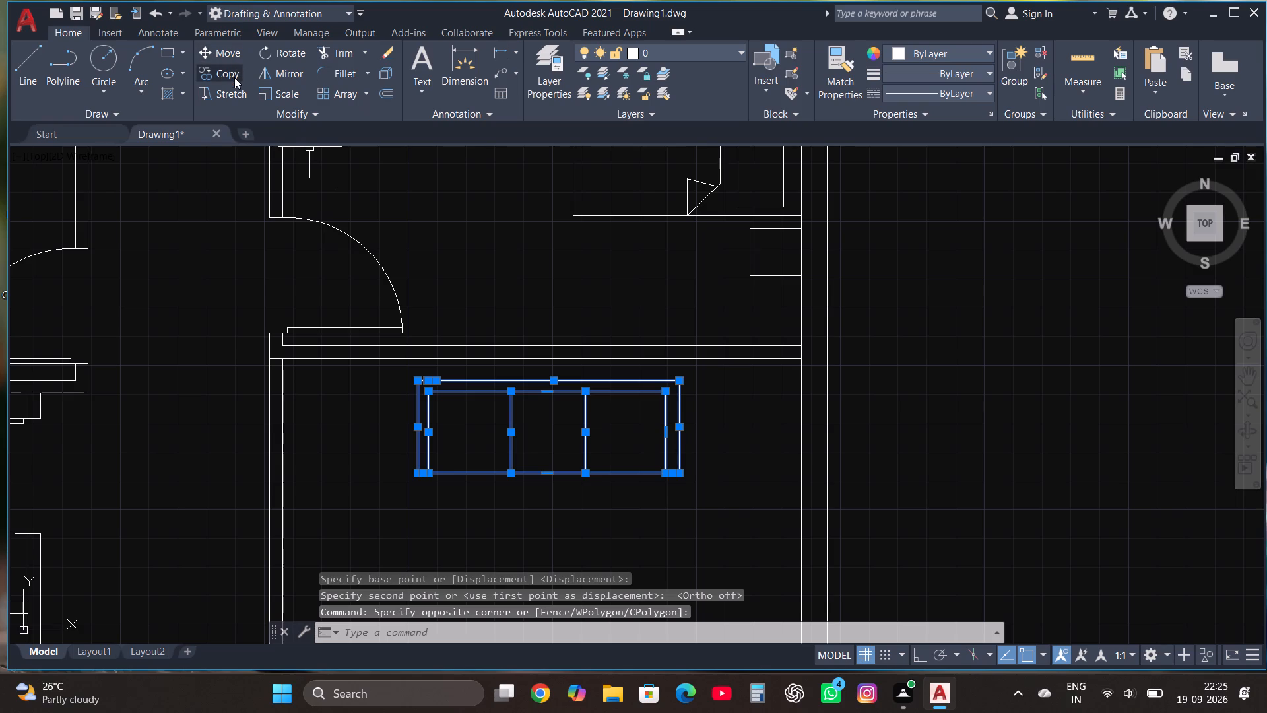
{"action": "left_click", "coordinate": [234, 77]}
{"action": "left_click", "coordinate": [571, 450]}
{"action": "scroll", "coordinate": [571, 450], "scroll_direction": "down", "scroll_amount": 2}
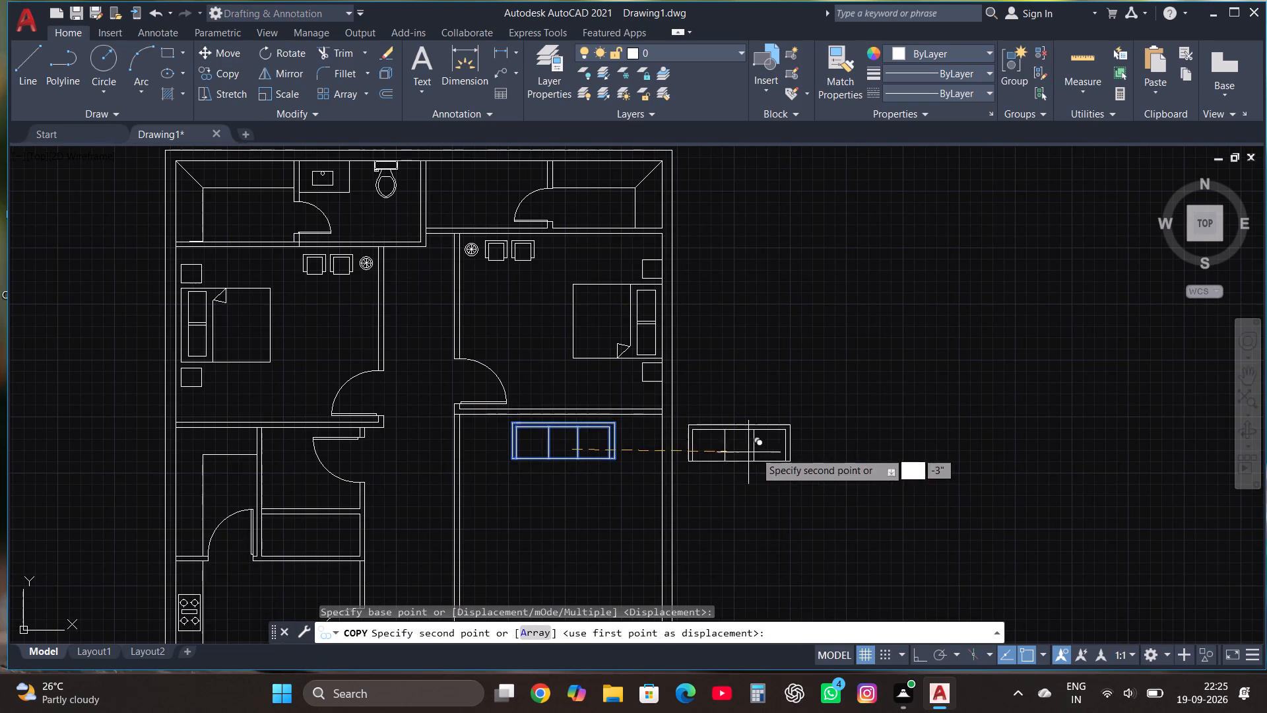
{"action": "left_click", "coordinate": [770, 450]}
Rotate the copied three-seat sofa 90° clockwise so its backrest faces right, with Ortho on.
{"action": "left_click", "coordinate": [696, 484]}
{"action": "left_click", "coordinate": [886, 401]}
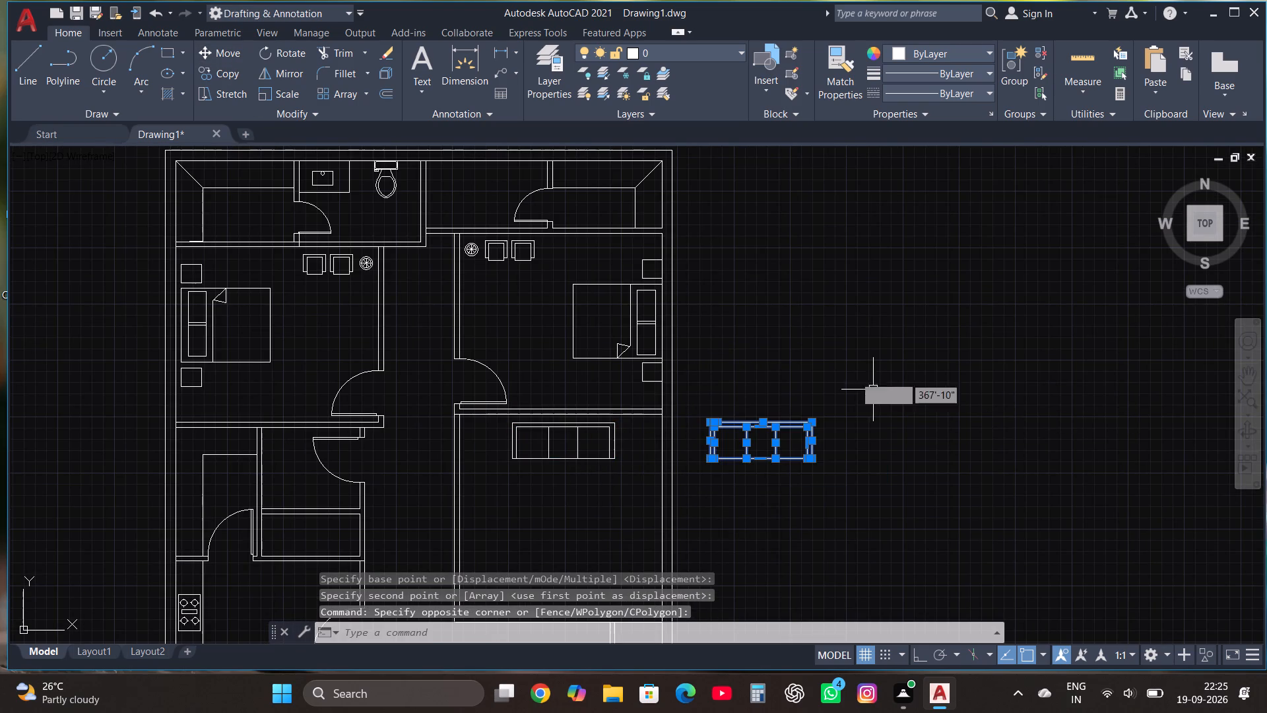
{"action": "left_click", "coordinate": [279, 48]}
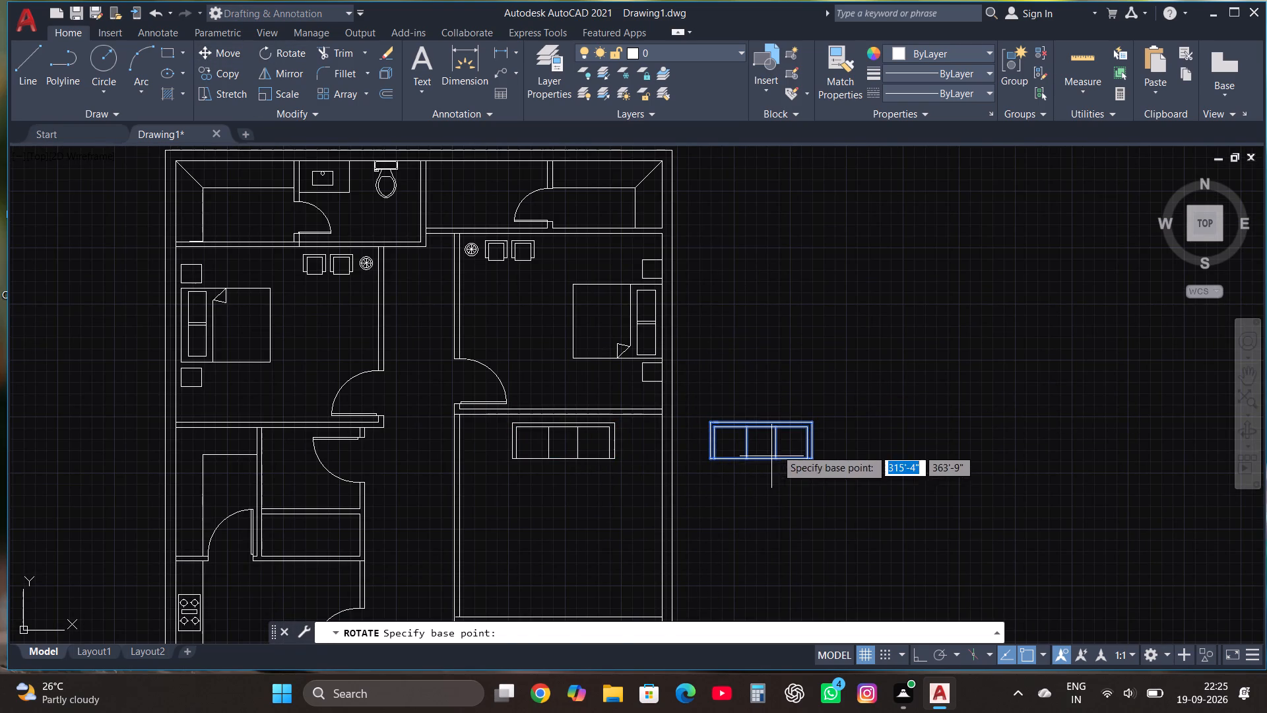
{"action": "left_click", "coordinate": [776, 448]}
{"action": "key", "text": "F8"}
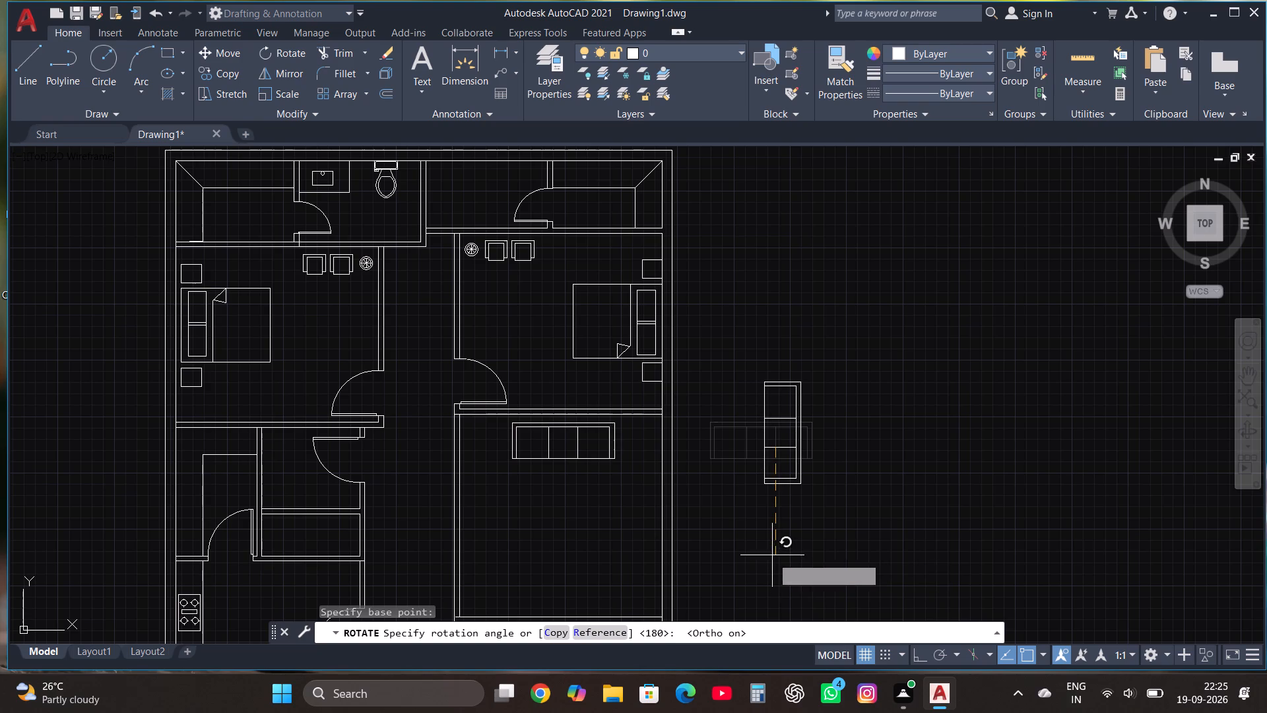
{"action": "left_click", "coordinate": [772, 553]}
Move the rotated three-seat sofa into the room, alongside its right wall and below the upper sofa, with Ortho off.
{"action": "left_click_drag", "start_coordinate": [738, 529], "coordinate": [738, 516]}
{"action": "double_click", "coordinate": [787, 339]}
{"action": "left_click", "coordinate": [736, 523]}
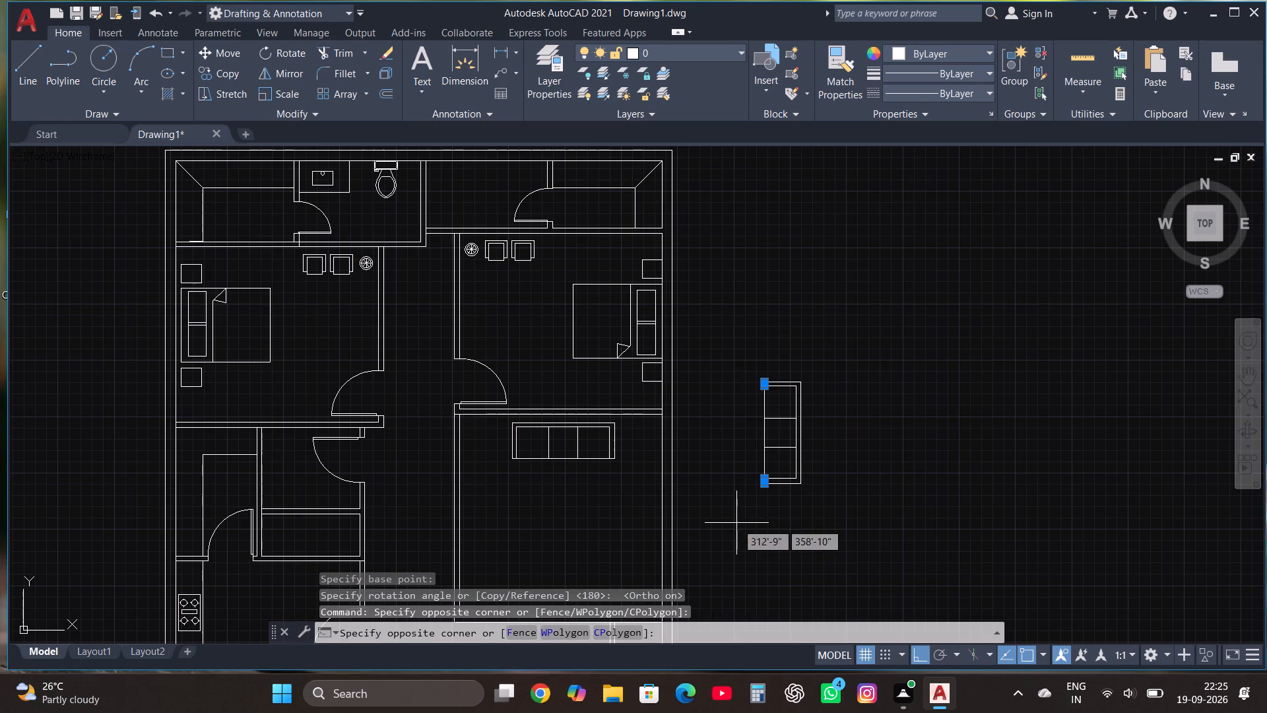
{"action": "left_click", "coordinate": [853, 331]}
{"action": "left_click", "coordinate": [218, 51]}
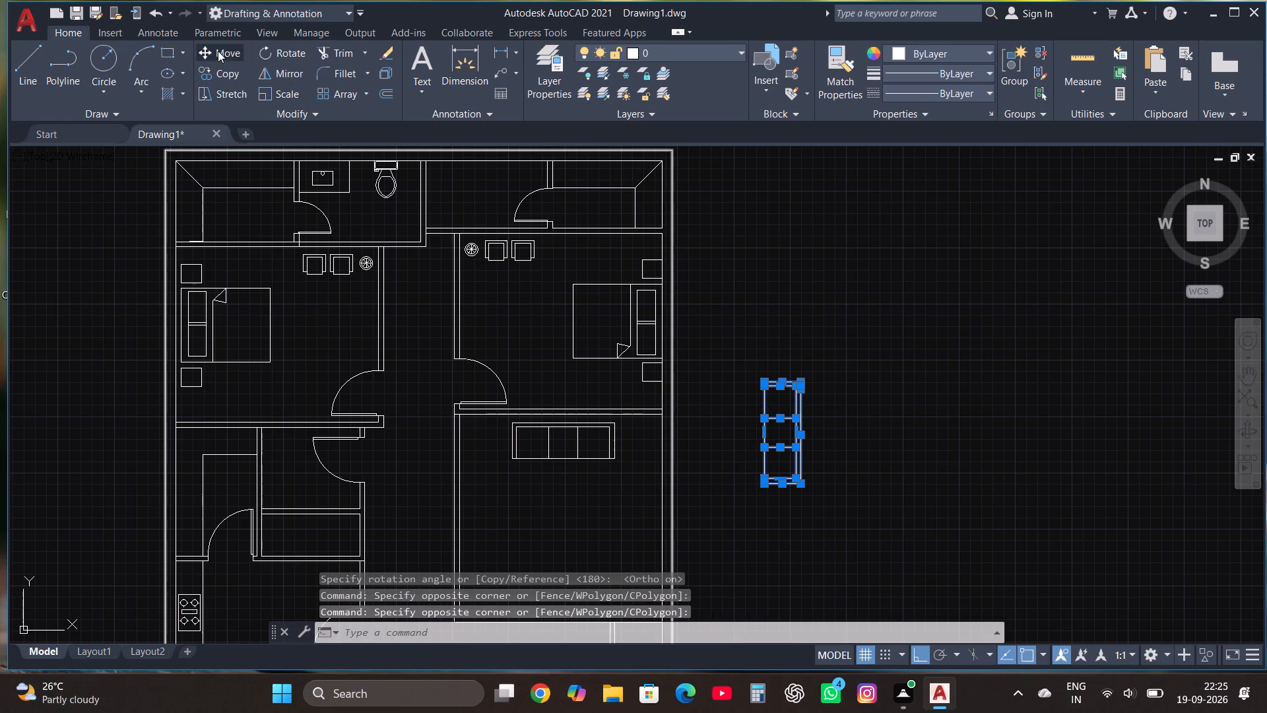
{"action": "left_click", "coordinate": [791, 465]}
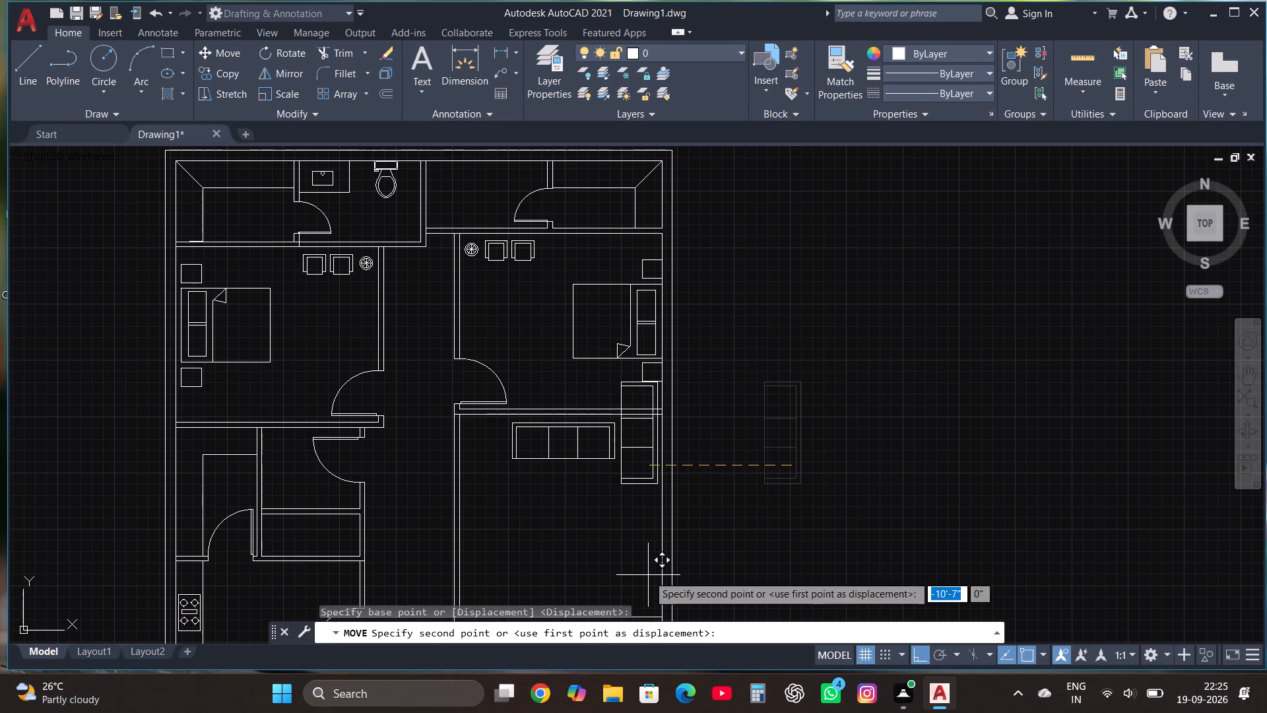
{"action": "key", "text": "F8"}
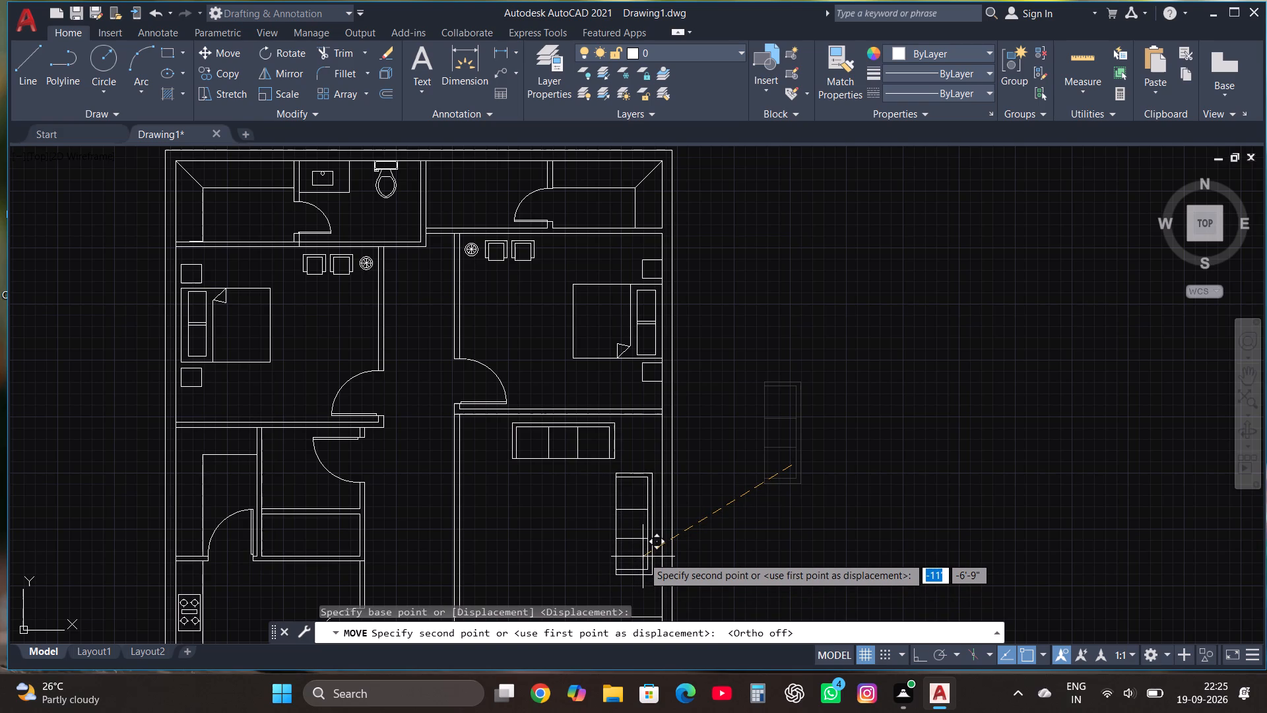
{"action": "left_click", "coordinate": [643, 557]}
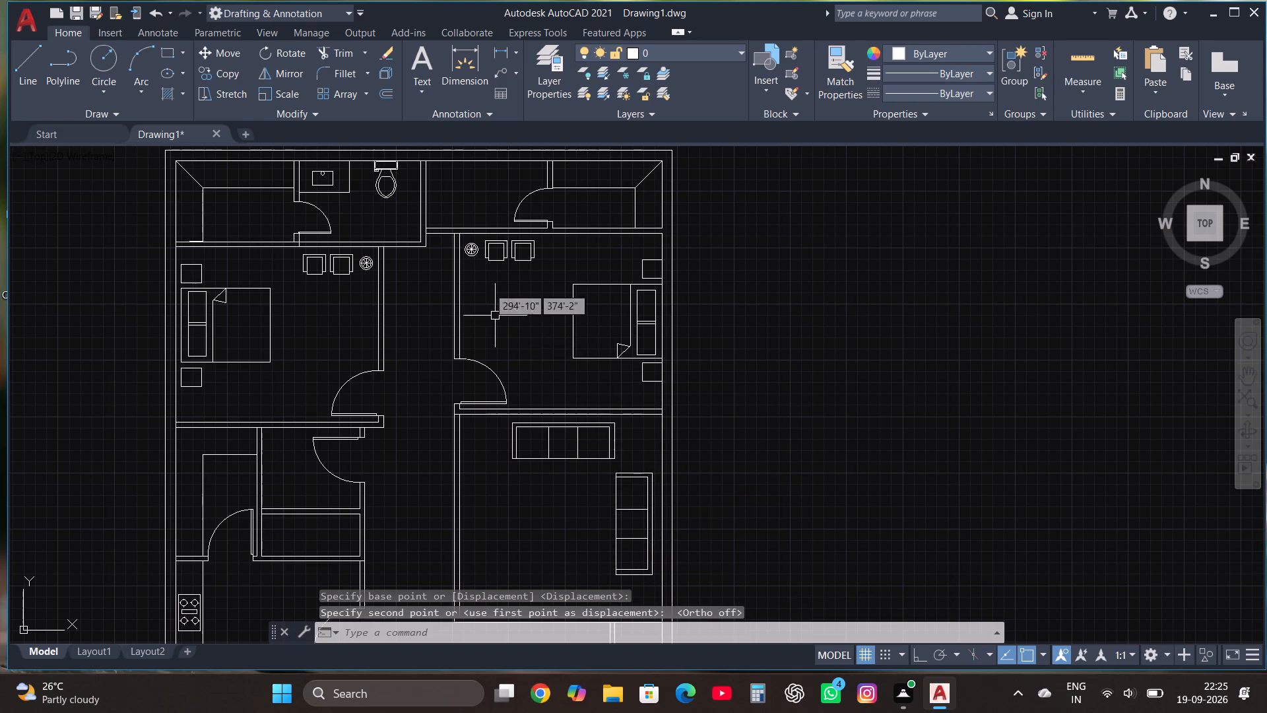
Draw a side table about 2'-2" square in the room's upper-right corner, between the two three-seat sofas.
{"action": "scroll", "coordinate": [486, 237], "scroll_direction": "up", "scroll_amount": 1}
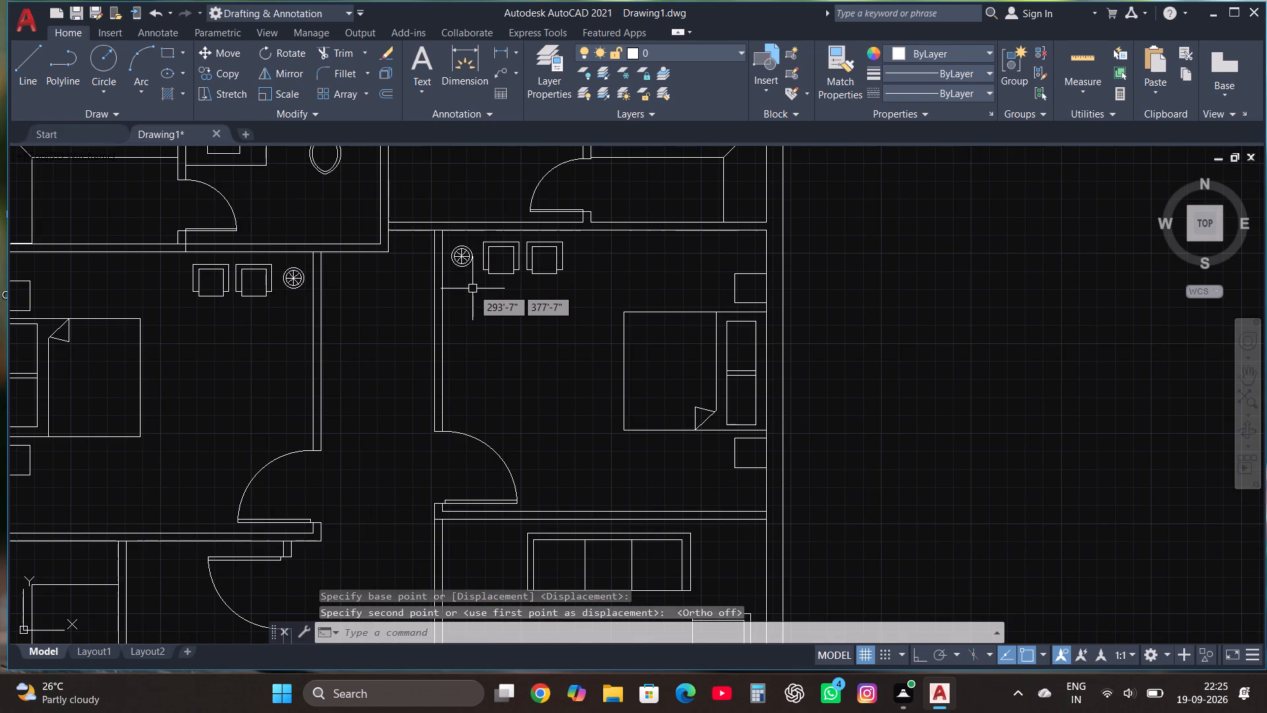
{"action": "left_click", "coordinate": [167, 49]}
{"action": "scroll", "coordinate": [413, 252], "scroll_direction": "down", "scroll_amount": 1}
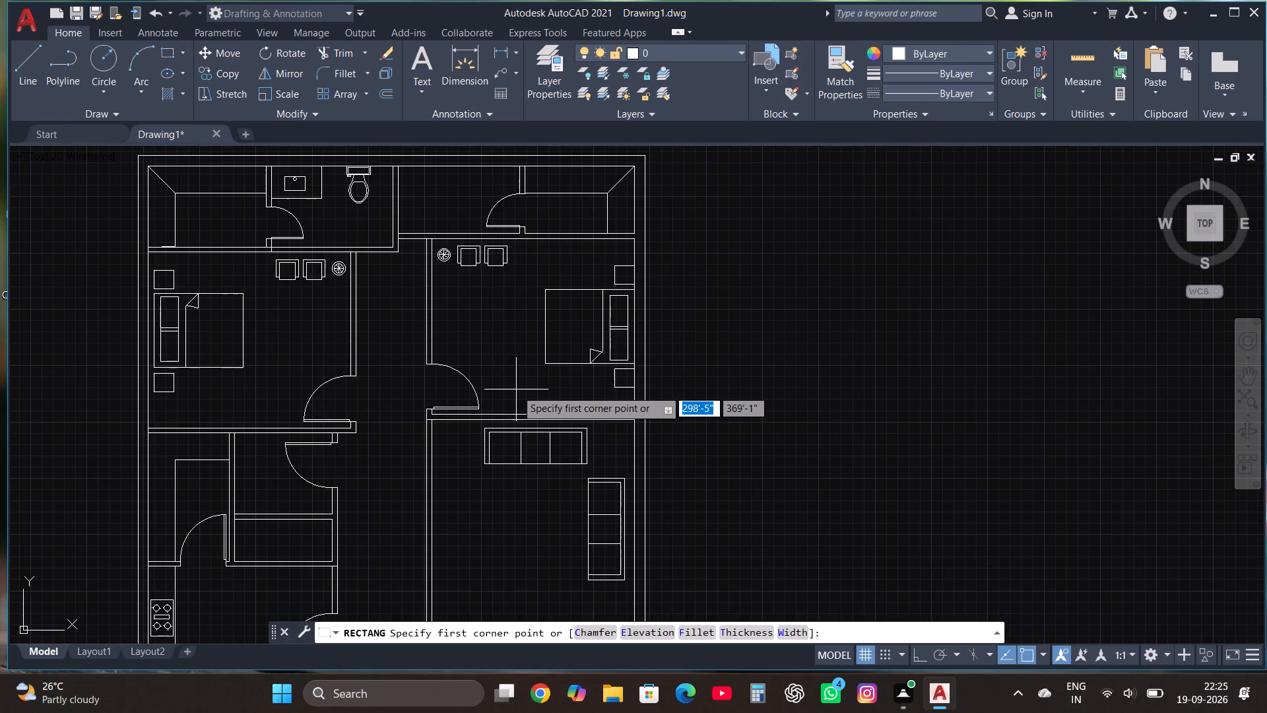
{"action": "scroll", "coordinate": [610, 473], "scroll_direction": "up", "scroll_amount": 2}
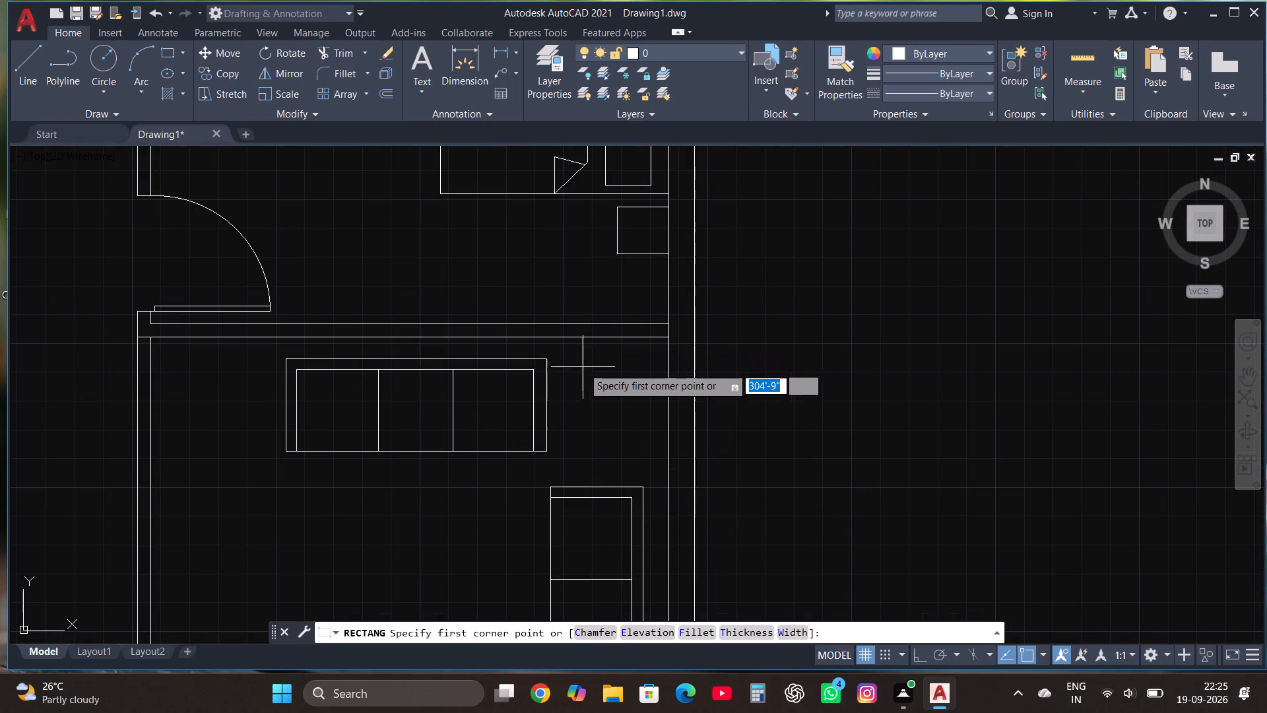
{"action": "left_click", "coordinate": [567, 363]}
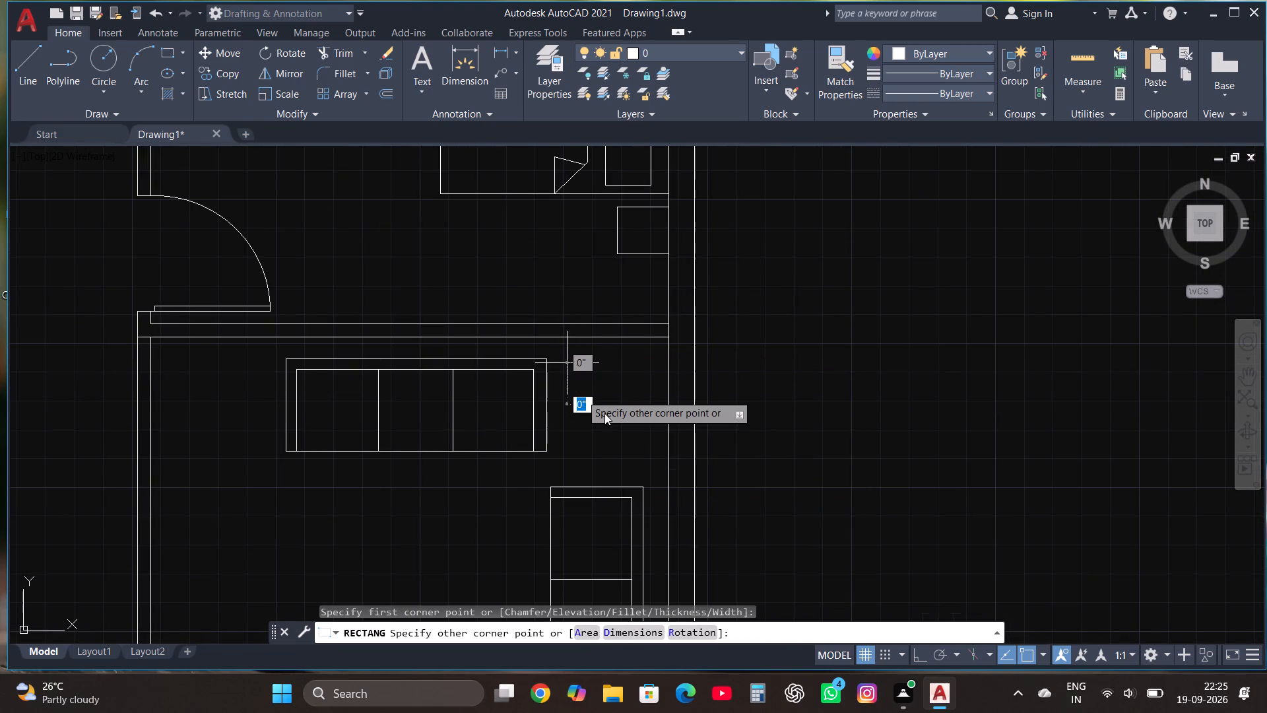
{"action": "left_click", "coordinate": [641, 438]}
Copy the square side table, using Multiple, to the left of the upper sofa and just below the right-wall sofa.
{"action": "left_click", "coordinate": [569, 360]}
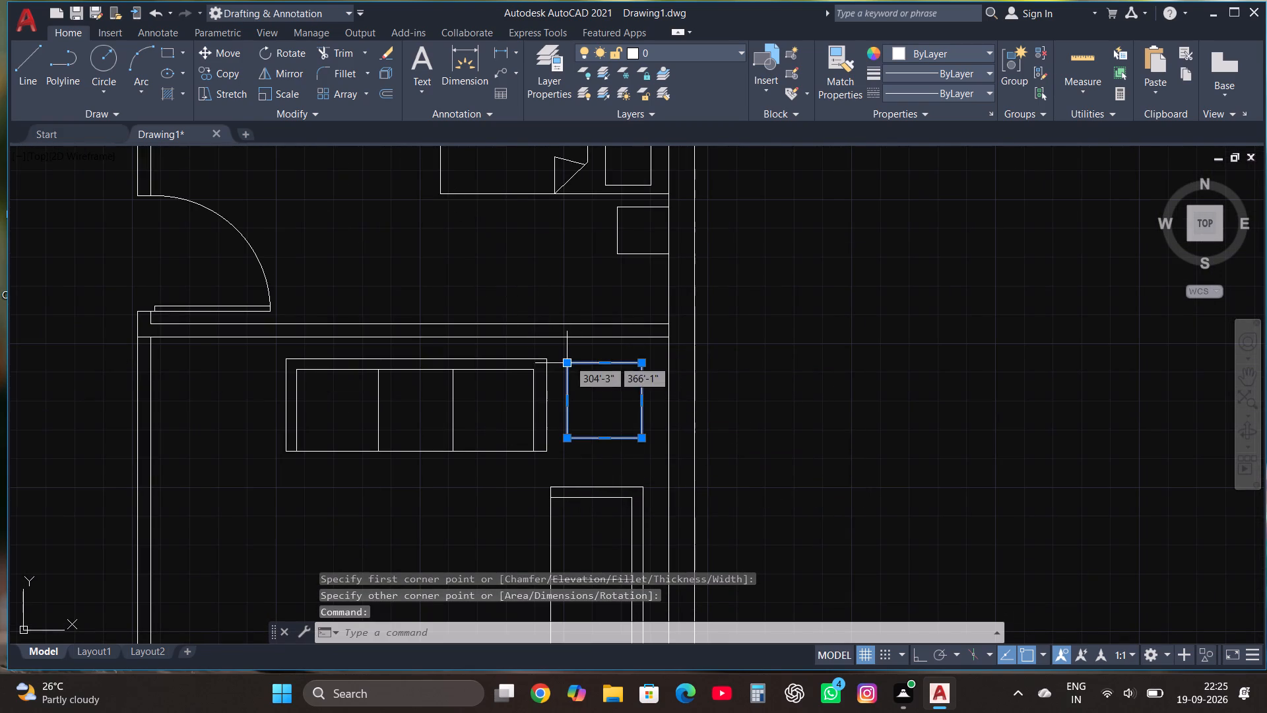
{"action": "left_click", "coordinate": [220, 76]}
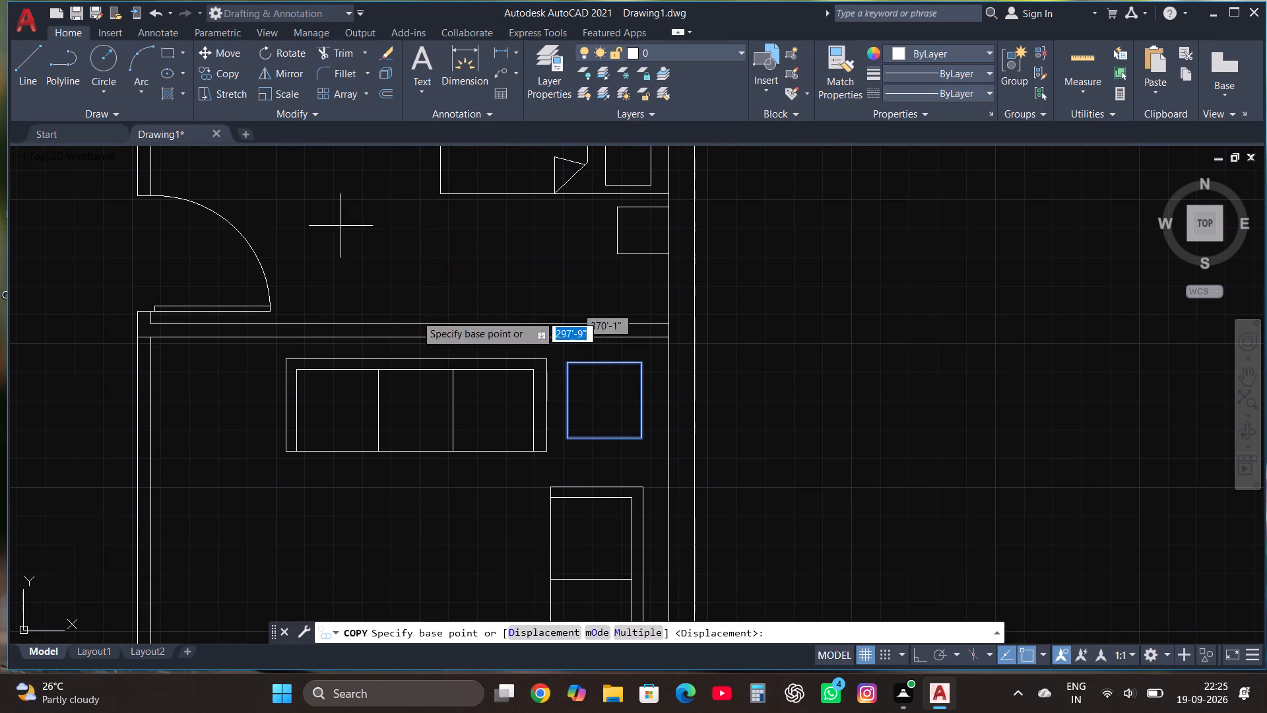
{"action": "left_click", "coordinate": [634, 633]}
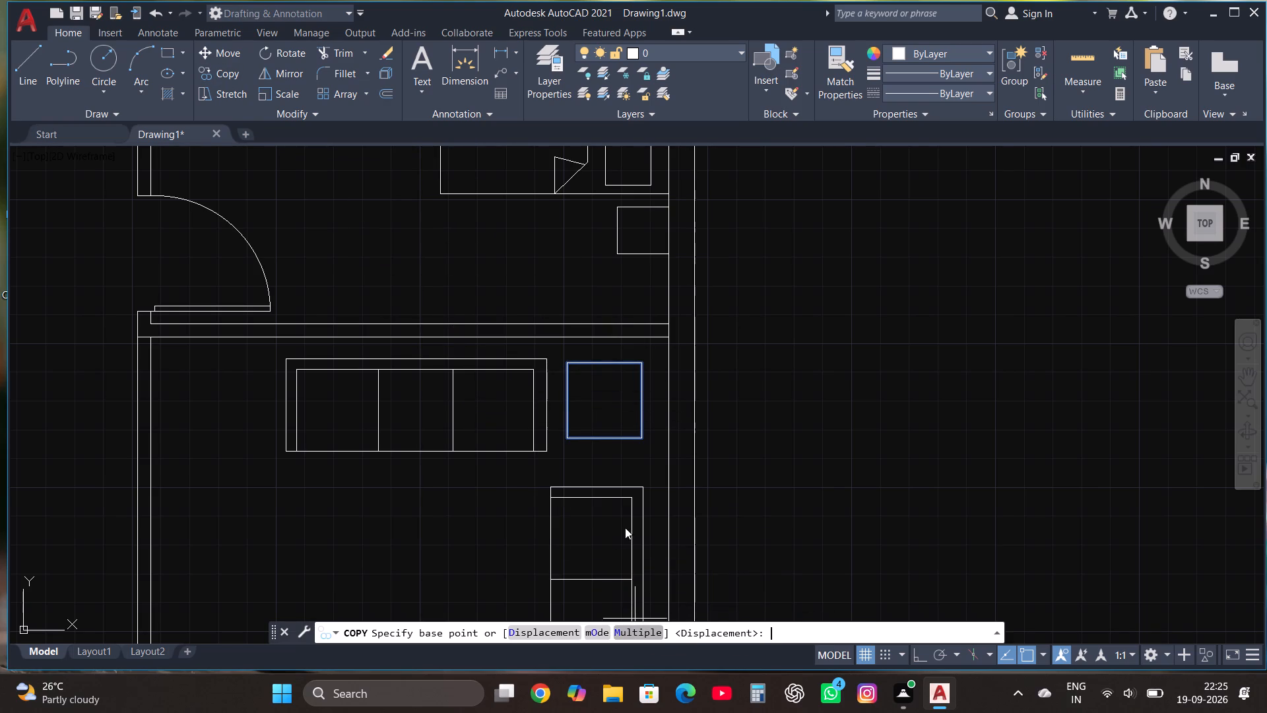
{"action": "left_click", "coordinate": [611, 435]}
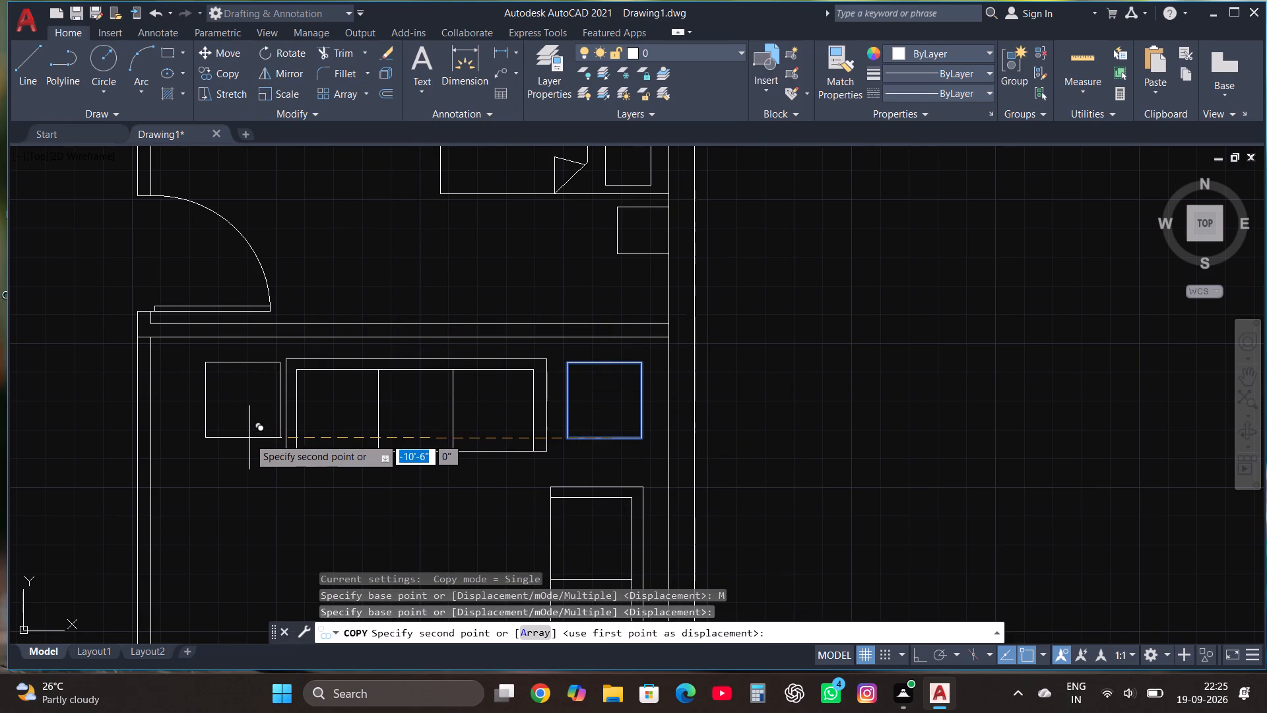
{"action": "left_click", "coordinate": [236, 434]}
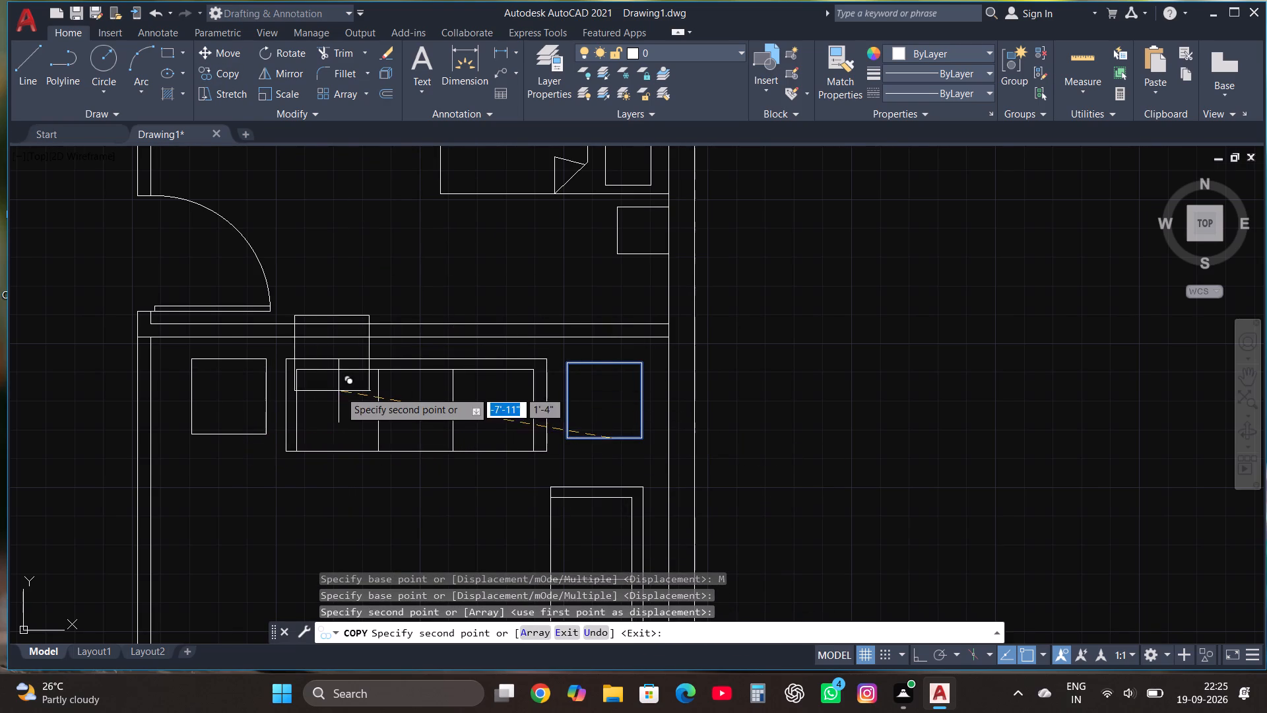
{"action": "scroll", "coordinate": [340, 391], "scroll_direction": "down", "scroll_amount": 2}
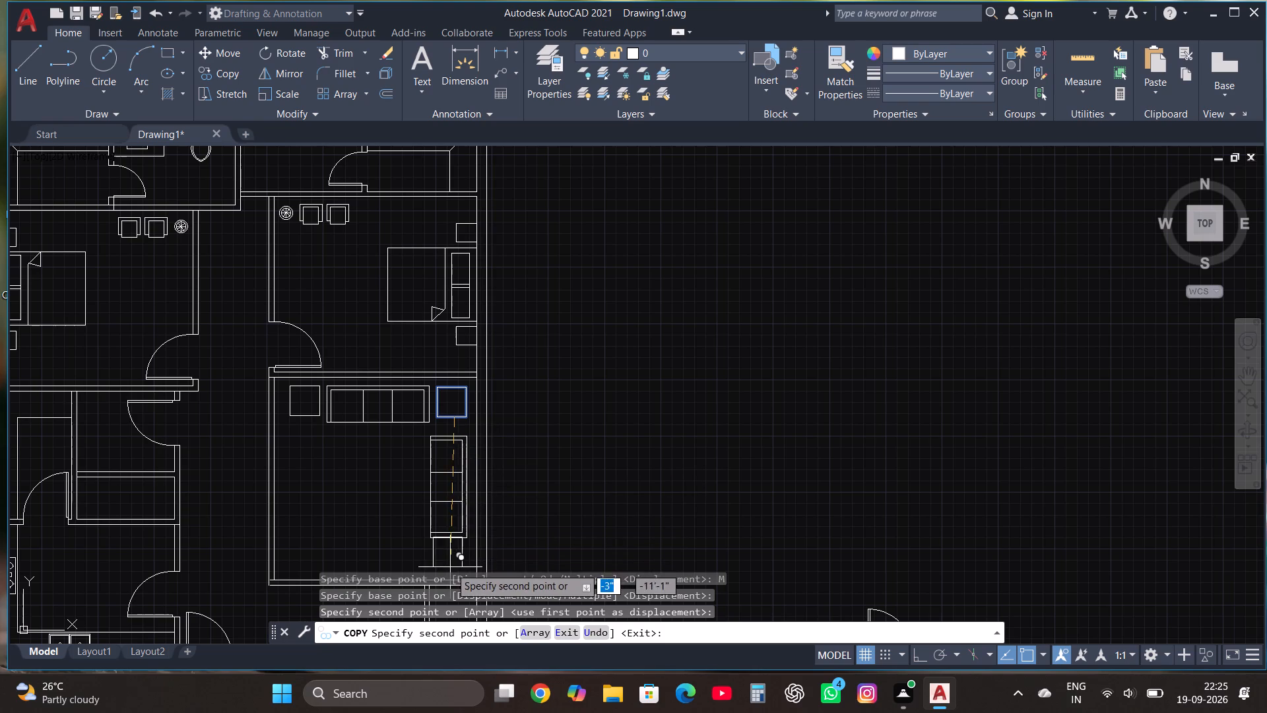
{"action": "scroll", "coordinate": [473, 477], "scroll_direction": "down", "scroll_amount": 2}
{"action": "scroll", "coordinate": [463, 502], "scroll_direction": "up", "scroll_amount": 3}
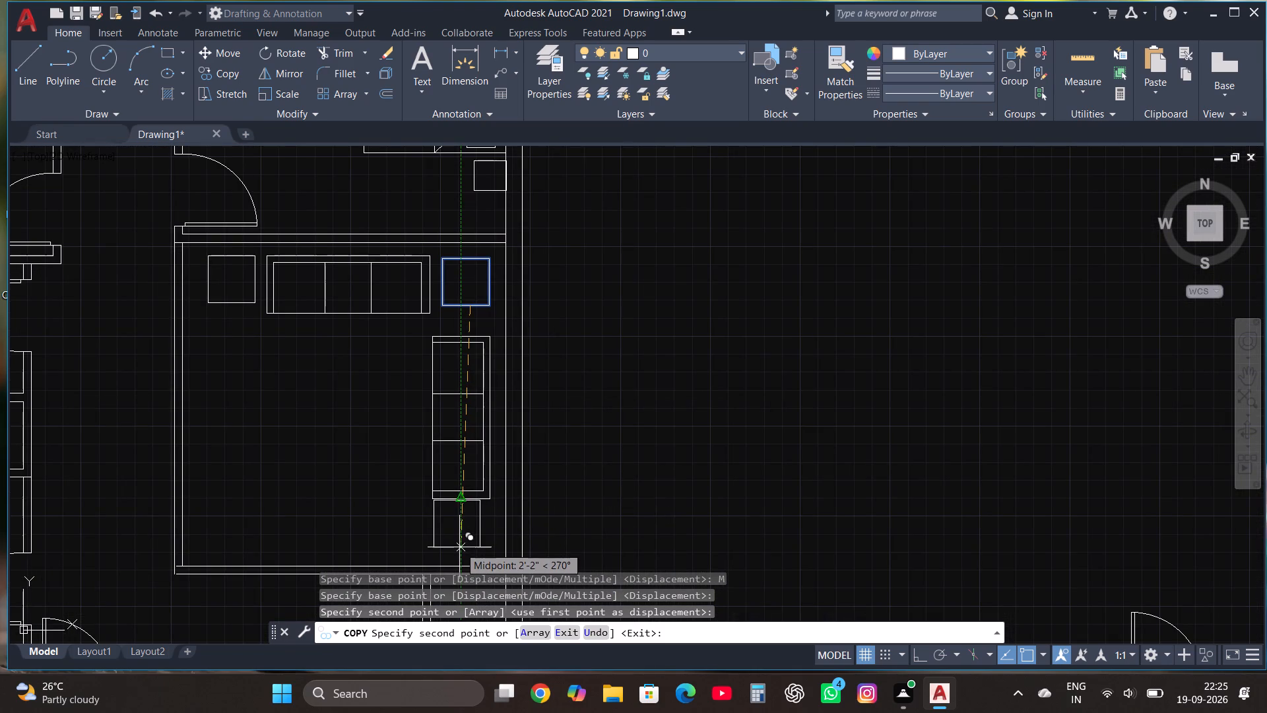
{"action": "left_click", "coordinate": [465, 560]}
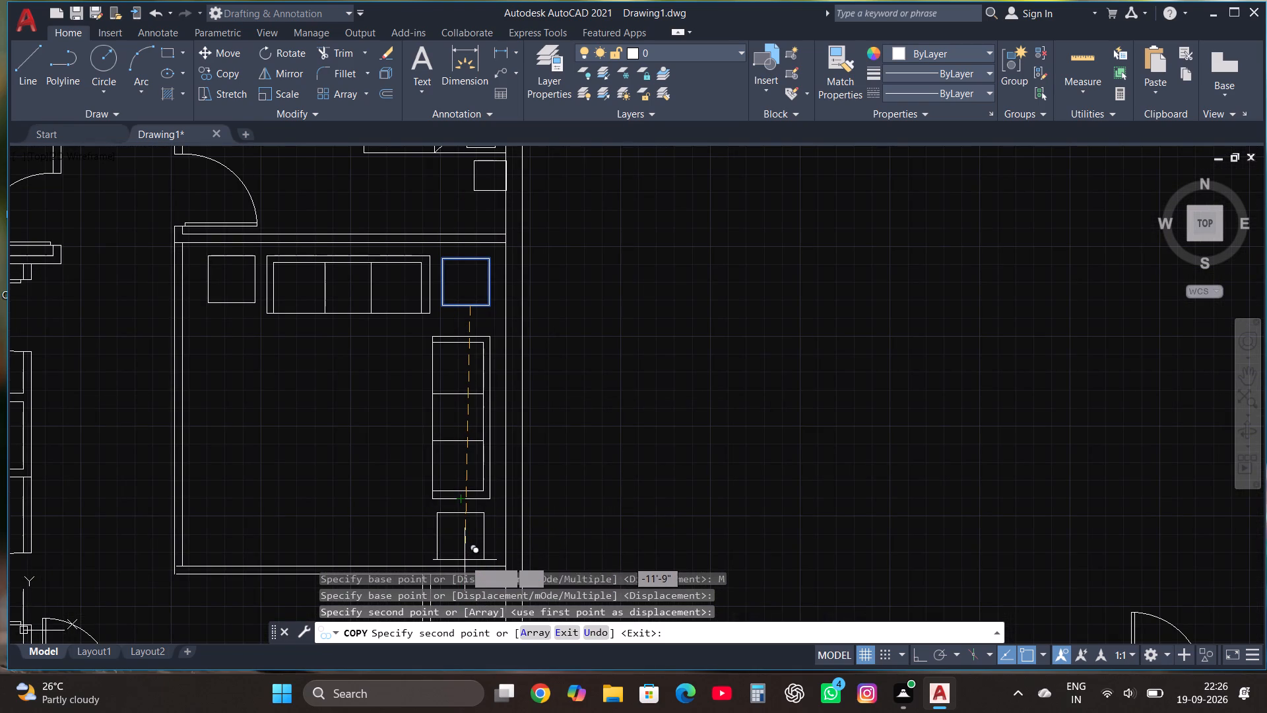
{"action": "key", "text": "Escape"}
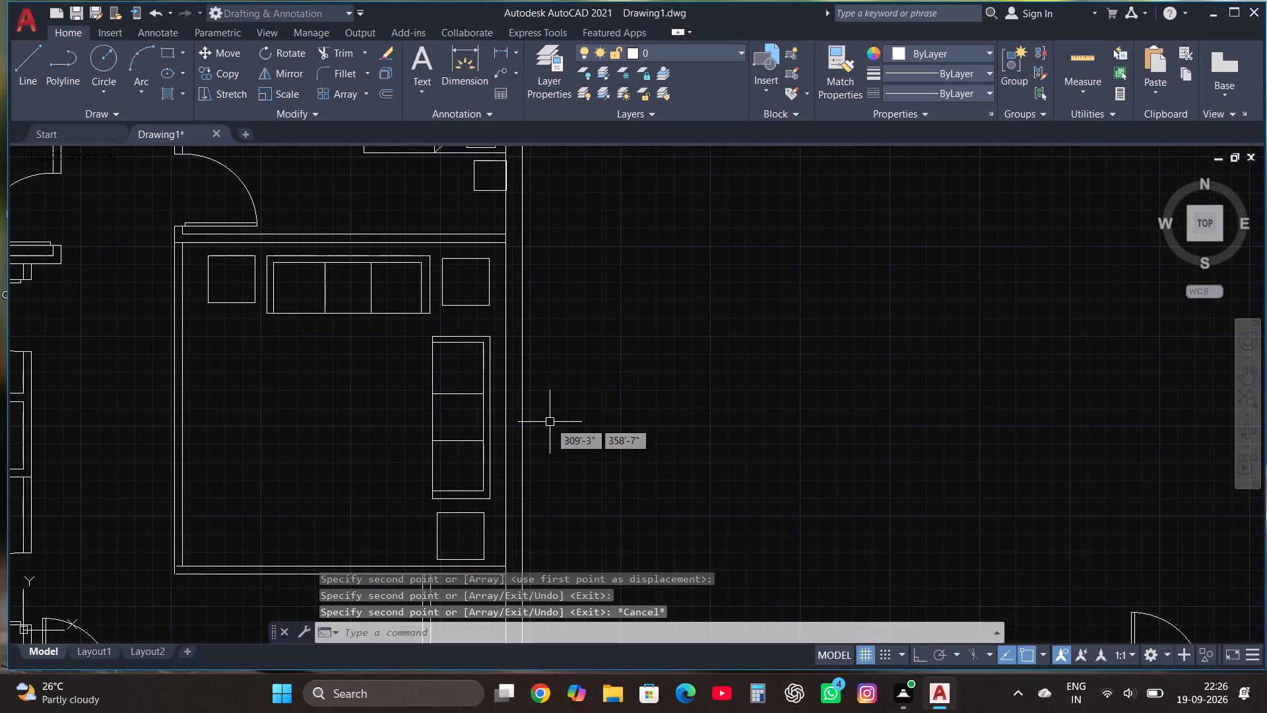
Draw a rectangular coffee table about 2'-5" by 4' in the room, in front of both sofas.
{"action": "left_click", "coordinate": [169, 55]}
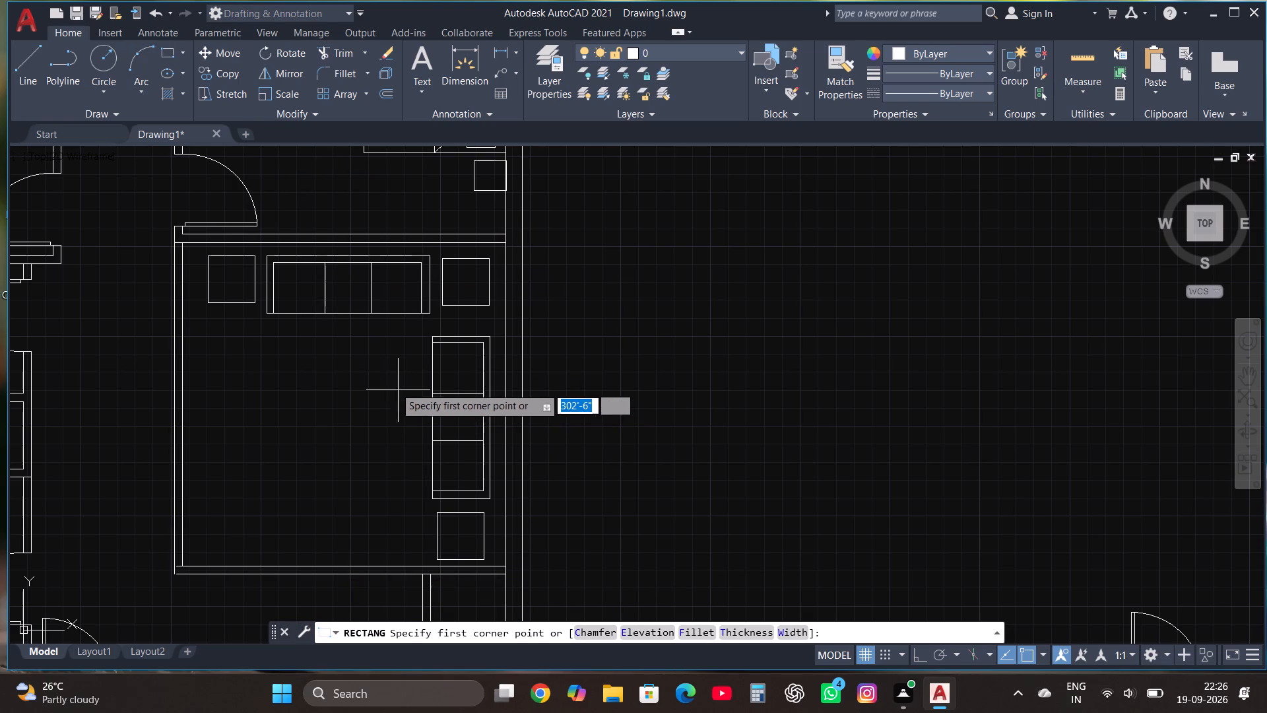
{"action": "left_click", "coordinate": [381, 376]}
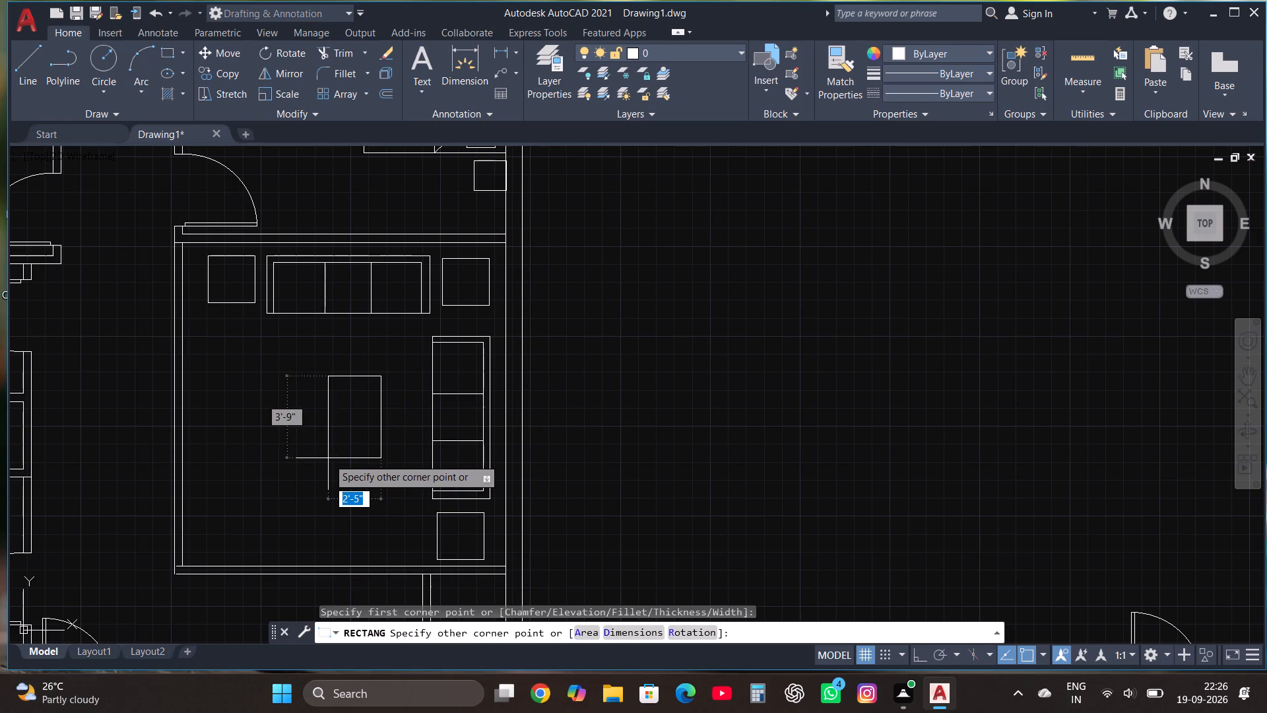
{"action": "left_click", "coordinate": [329, 463]}
Copy the two chairs from the upper-left bedroom to the open space left of the coffee table.
{"action": "scroll", "coordinate": [542, 386], "scroll_direction": "down", "scroll_amount": 1}
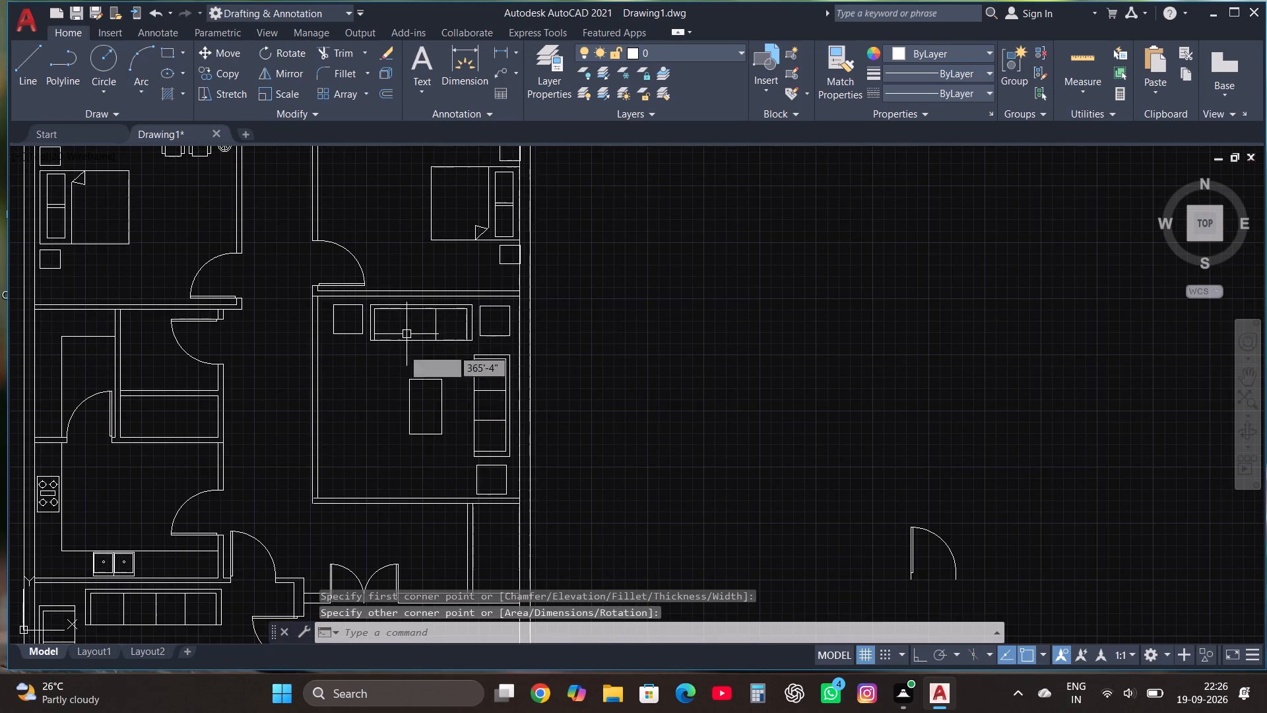
{"action": "scroll", "coordinate": [401, 433], "scroll_direction": "down", "scroll_amount": 1}
{"action": "scroll", "coordinate": [269, 231], "scroll_direction": "up", "scroll_amount": 2}
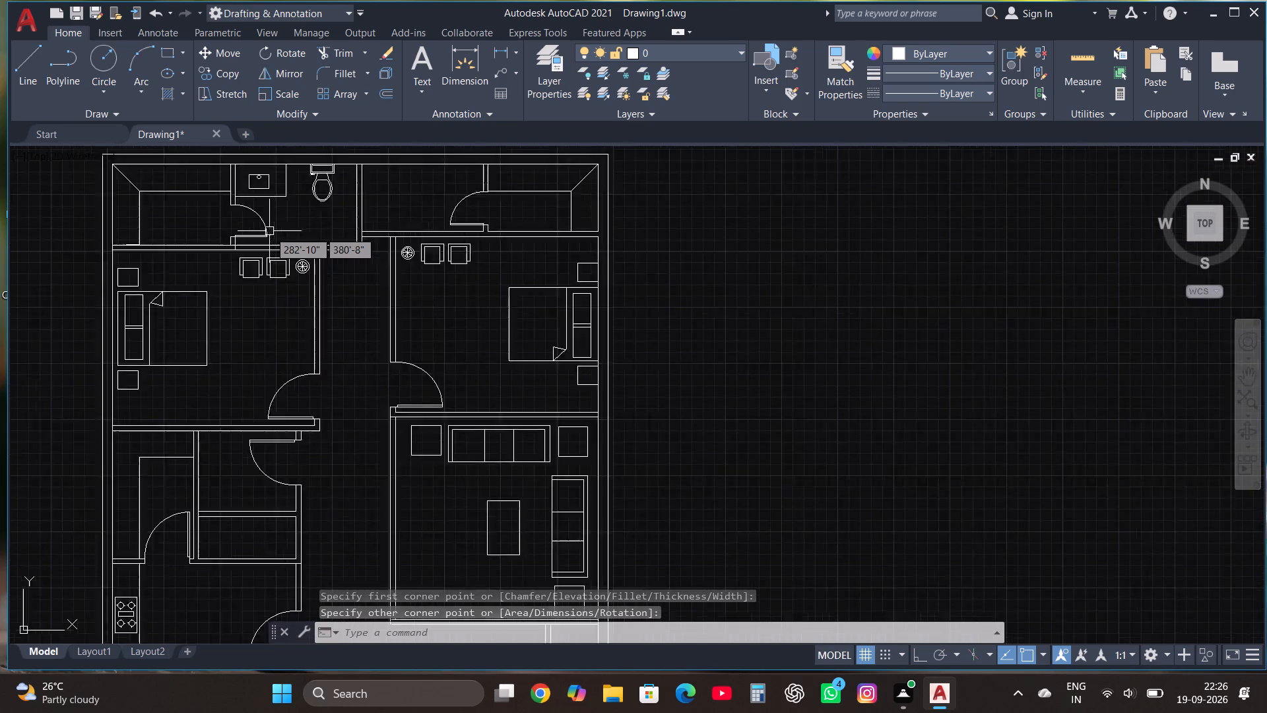
{"action": "scroll", "coordinate": [269, 231], "scroll_direction": "up", "scroll_amount": 1}
{"action": "left_click", "coordinate": [162, 375]}
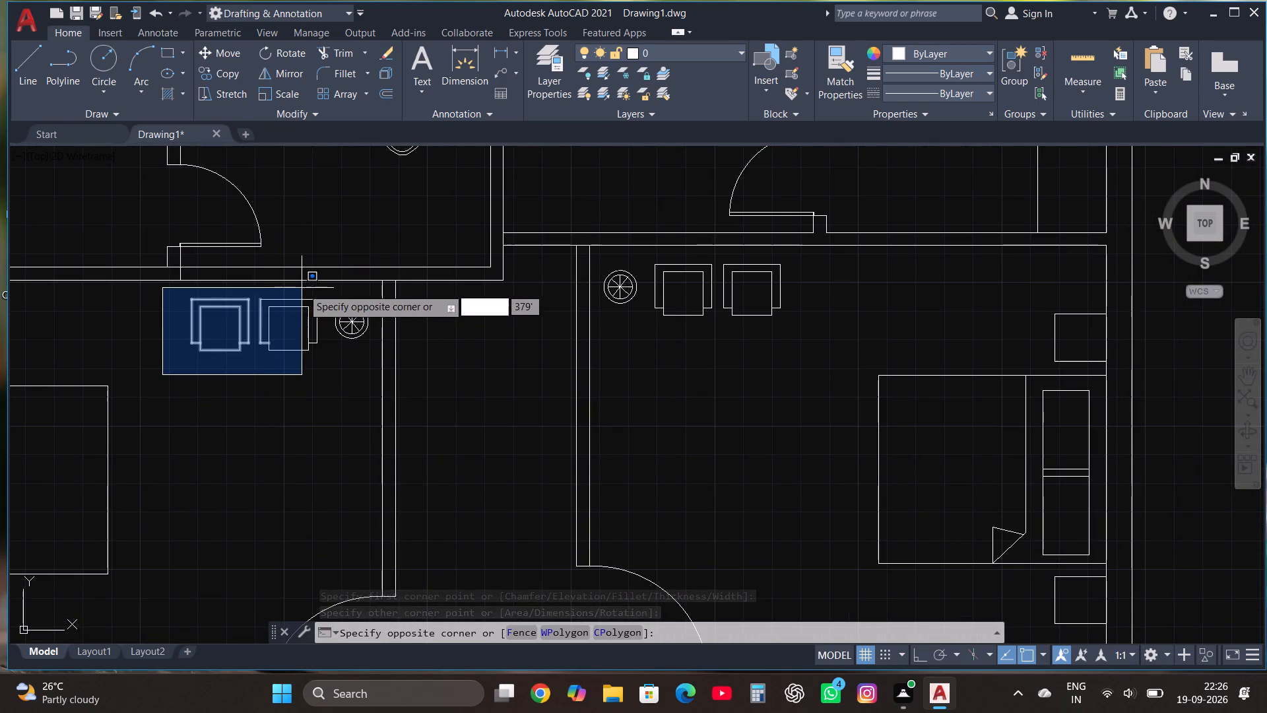
{"action": "left_click", "coordinate": [323, 294]}
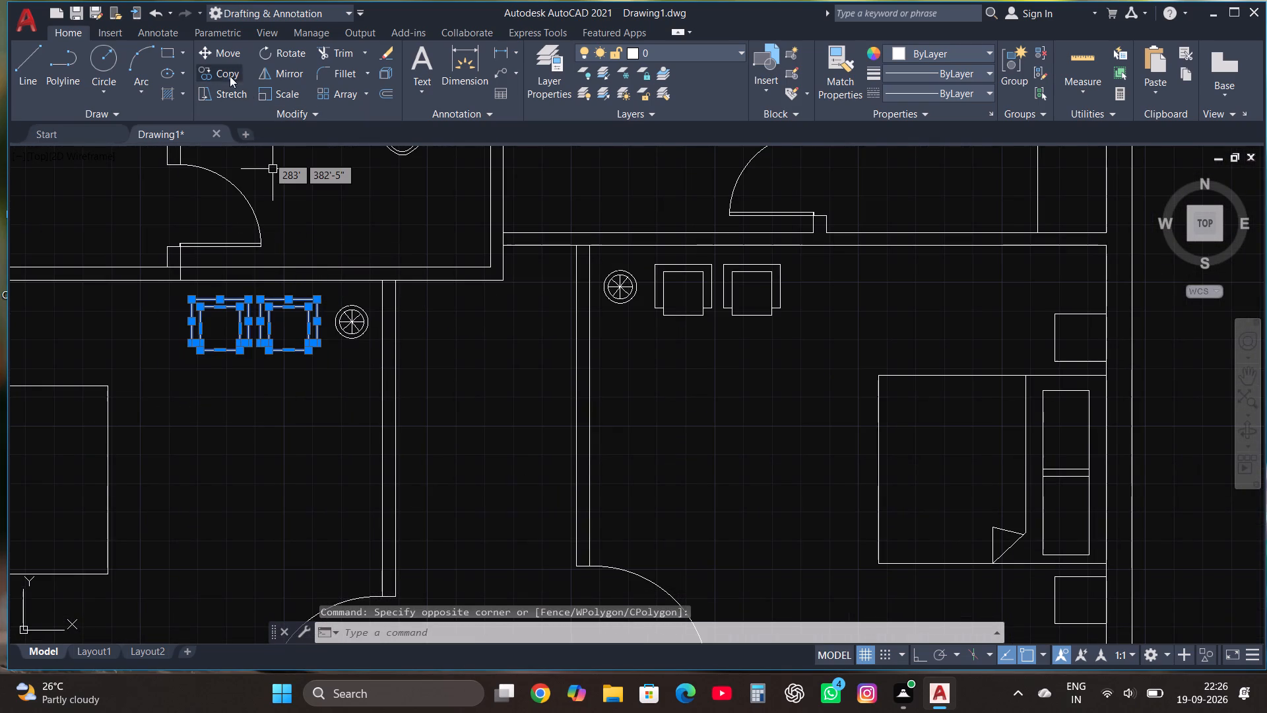
{"action": "left_click", "coordinate": [227, 74]}
{"action": "left_click", "coordinate": [272, 309]}
{"action": "scroll", "coordinate": [272, 309], "scroll_direction": "down", "scroll_amount": 3}
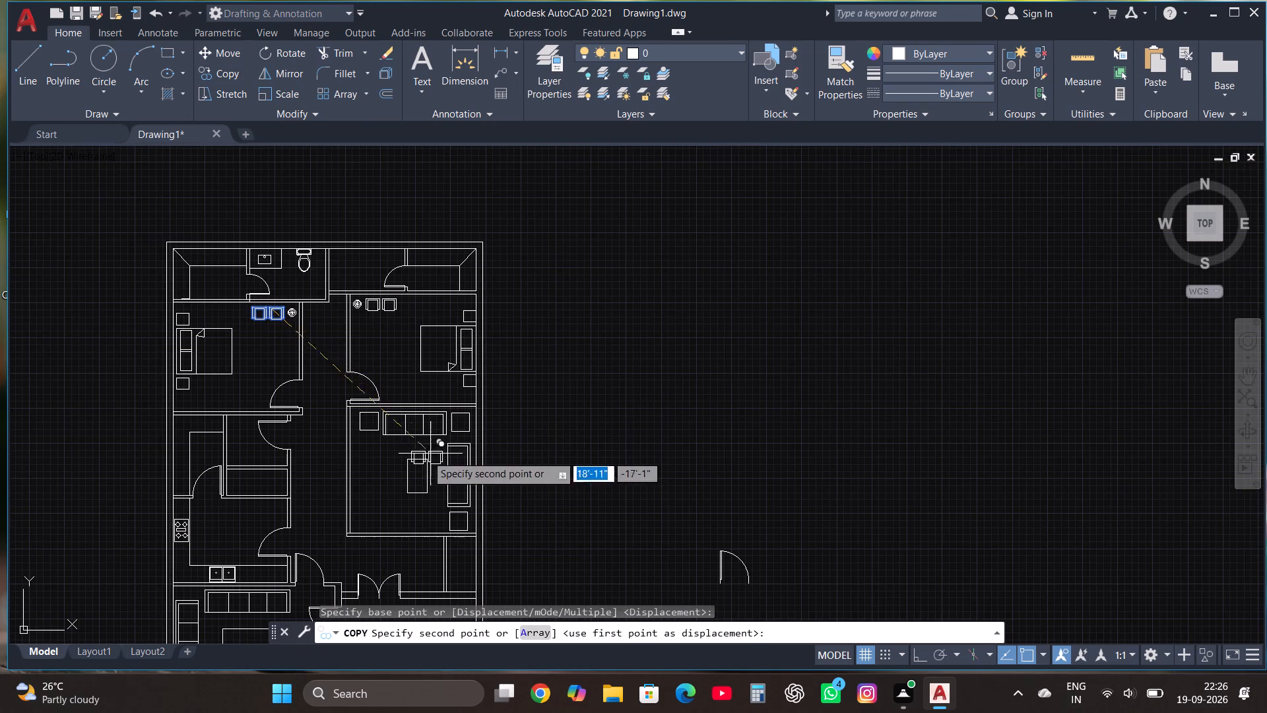
{"action": "scroll", "coordinate": [374, 474], "scroll_direction": "up", "scroll_amount": 3}
{"action": "left_click", "coordinate": [384, 453]}
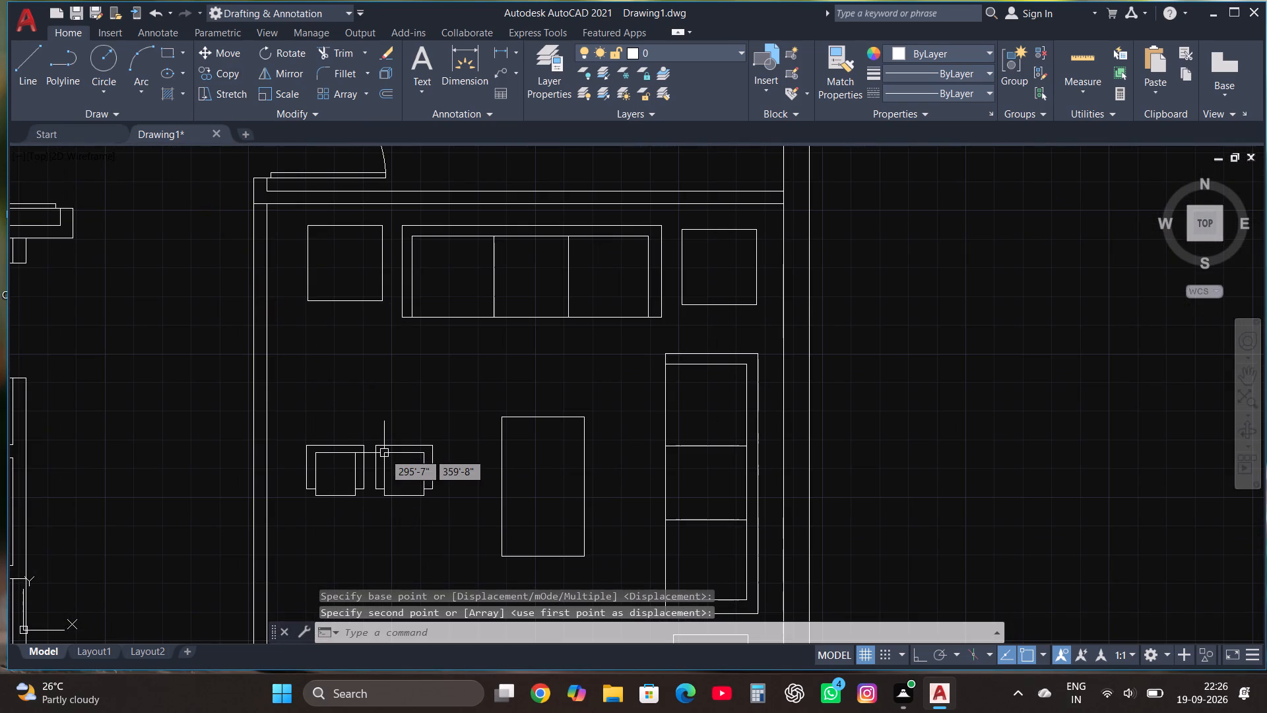
Rotate the two copied chairs 90° counterclockwise so they face the coffee table, with Ortho on.
{"action": "left_click", "coordinate": [292, 518]}
{"action": "left_click", "coordinate": [441, 415]}
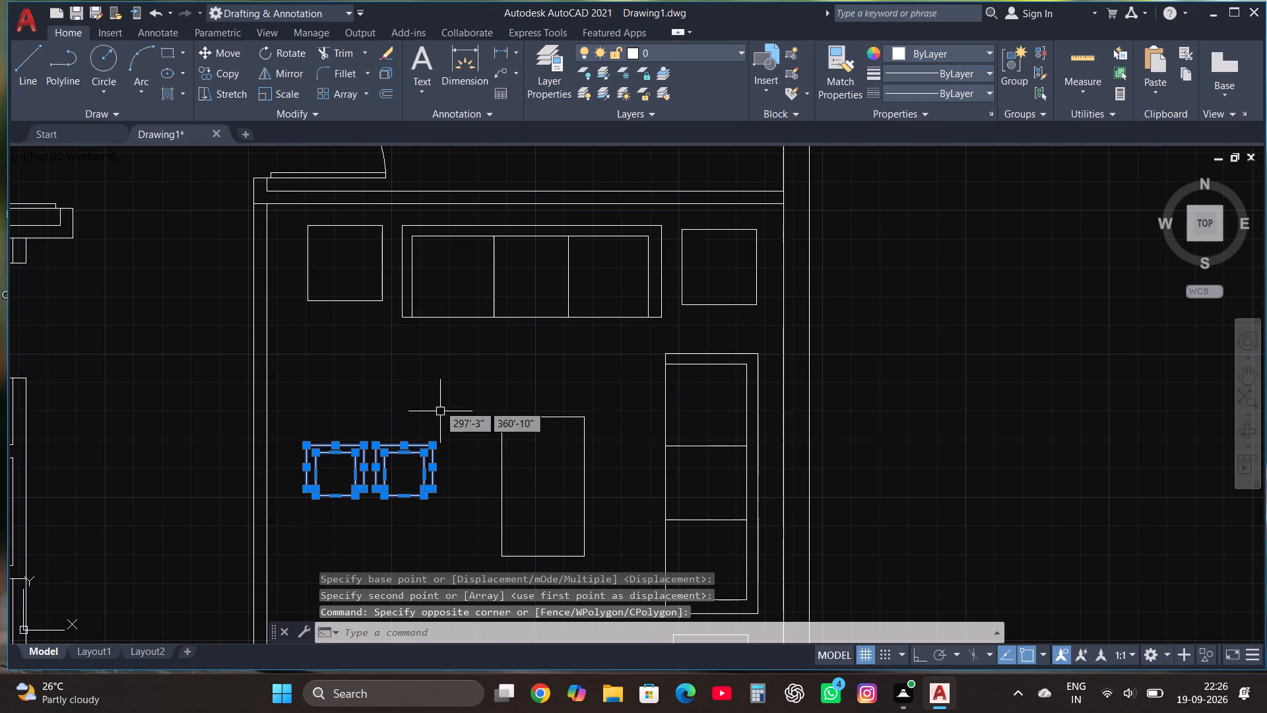
{"action": "left_click", "coordinate": [291, 53]}
{"action": "left_click", "coordinate": [381, 453]}
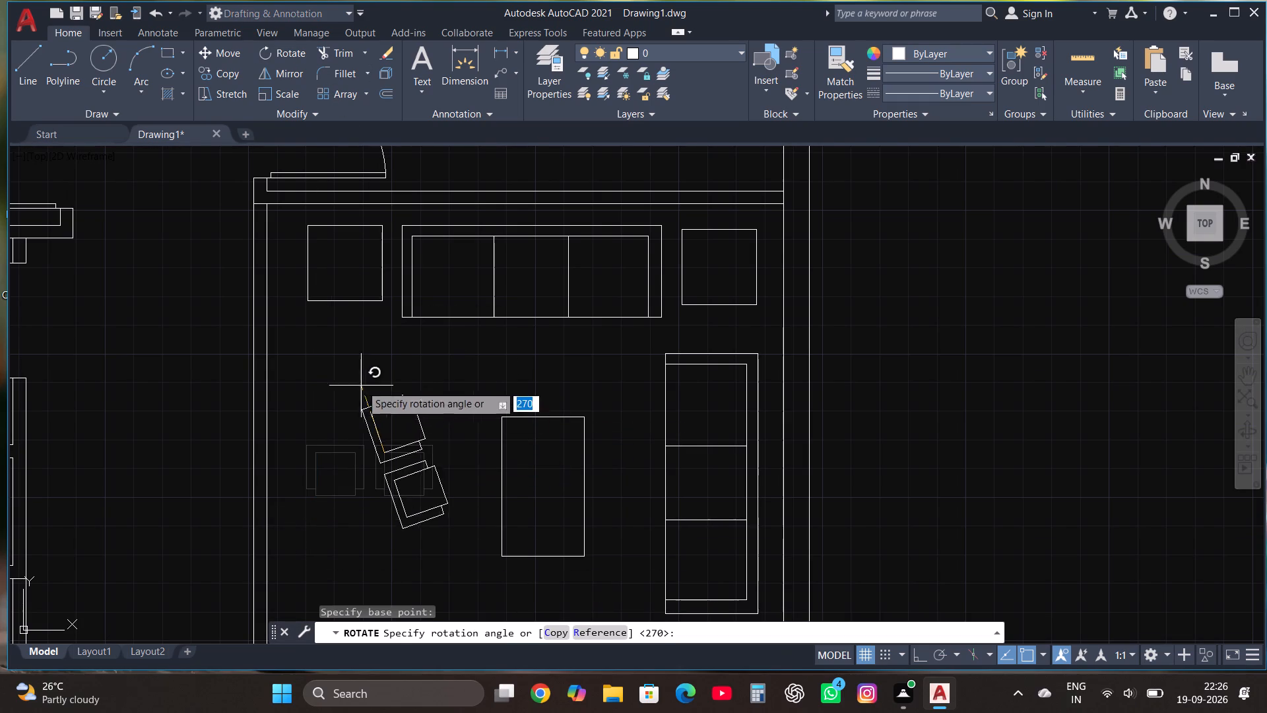
{"action": "key", "text": "F8"}
{"action": "left_click", "coordinate": [373, 376]}
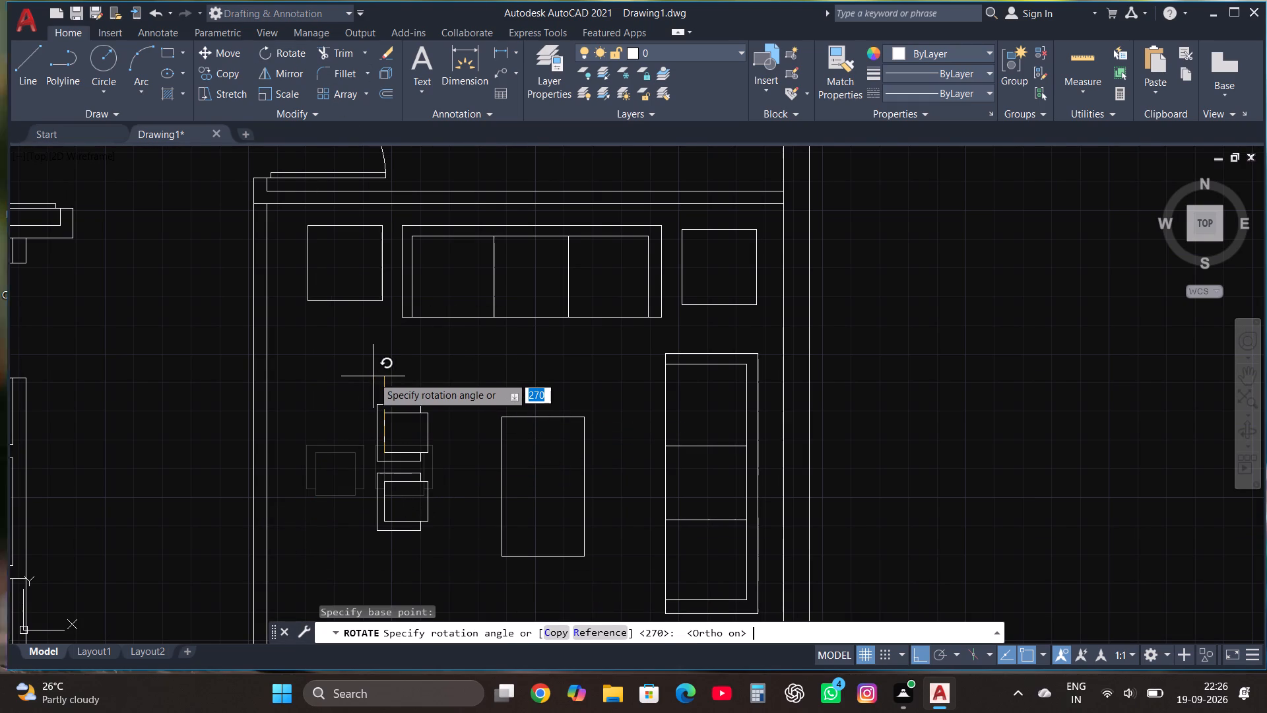
{"action": "left_click", "coordinate": [387, 334]}
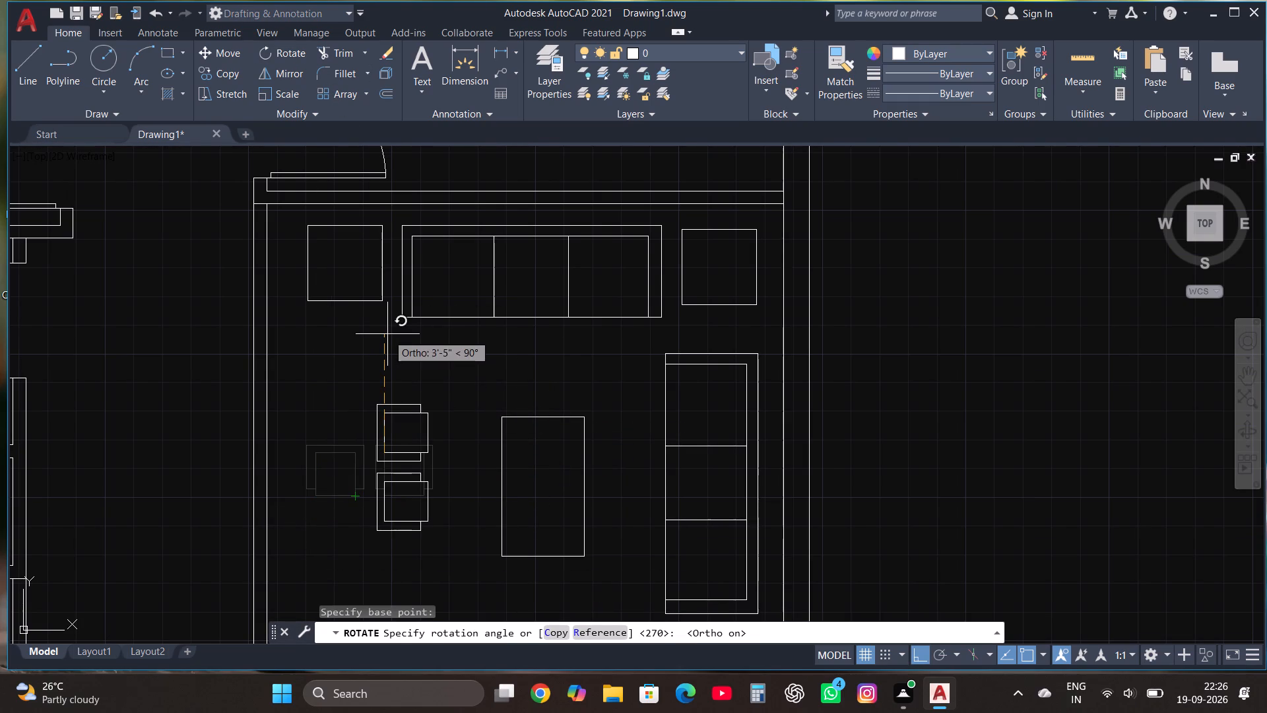
Move the two rotated chairs about 2'-3" left, close to the room's left wall.
{"action": "left_click", "coordinate": [358, 537]}
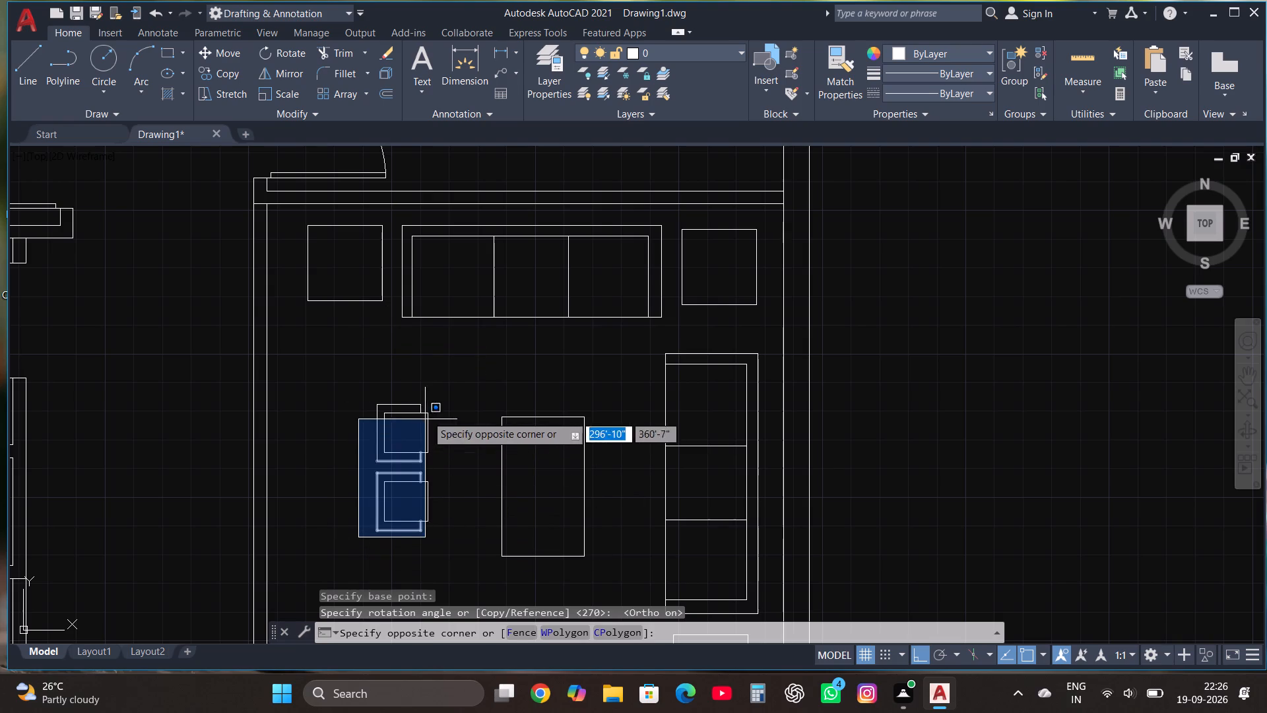
{"action": "left_click", "coordinate": [442, 384]}
{"action": "left_click", "coordinate": [234, 53]}
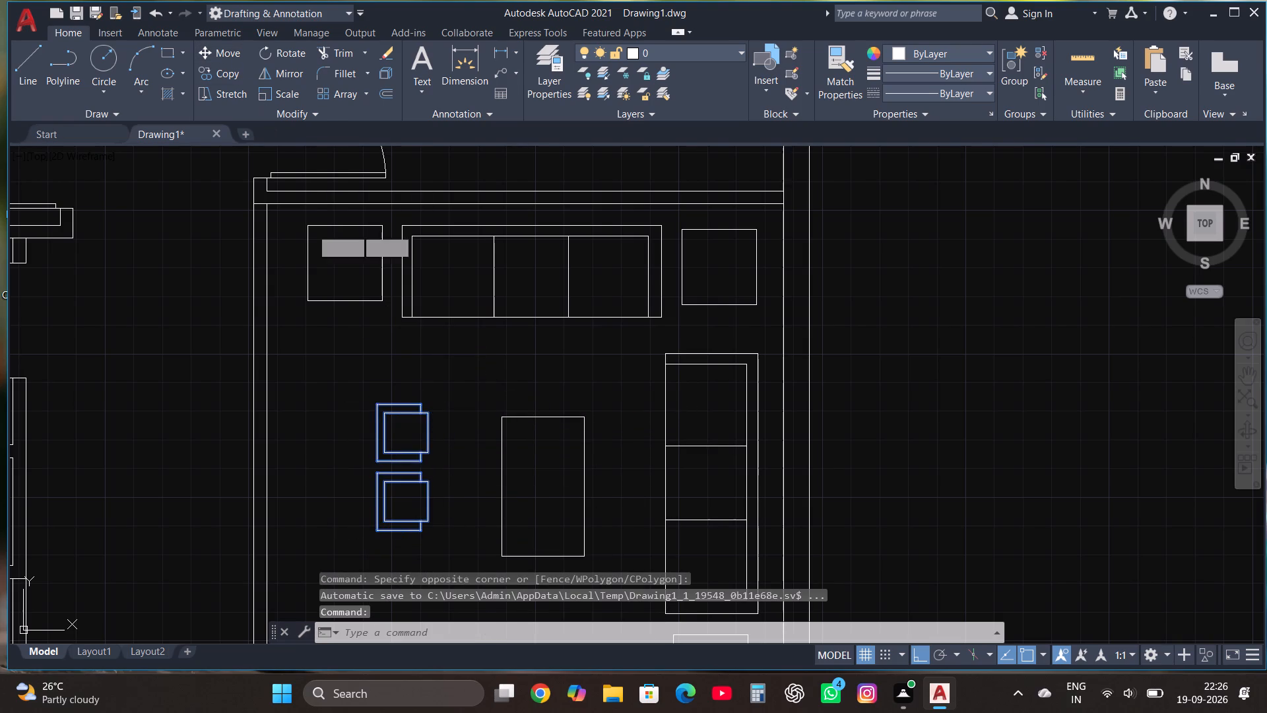
{"action": "left_click", "coordinate": [383, 475]}
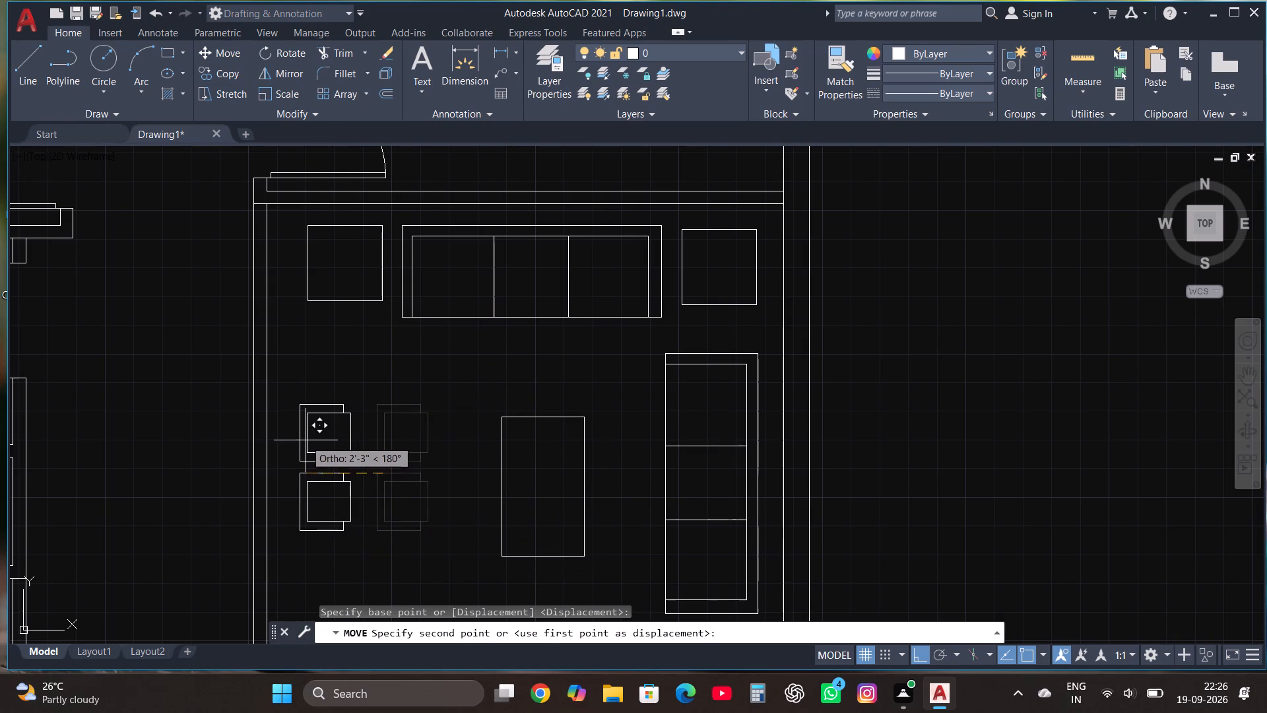
{"action": "left_click", "coordinate": [304, 438]}
{"action": "scroll", "coordinate": [487, 389], "scroll_direction": "down", "scroll_amount": 3}
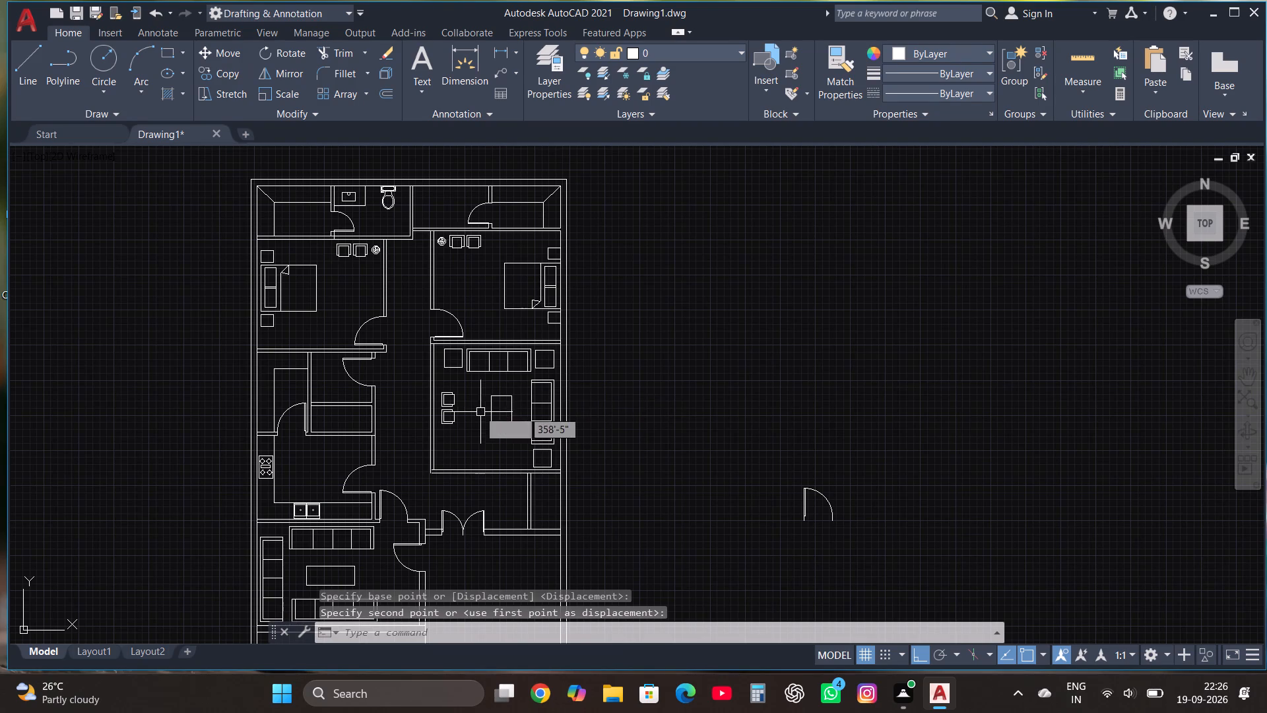
{"action": "scroll", "coordinate": [434, 431], "scroll_direction": "up", "scroll_amount": 1}
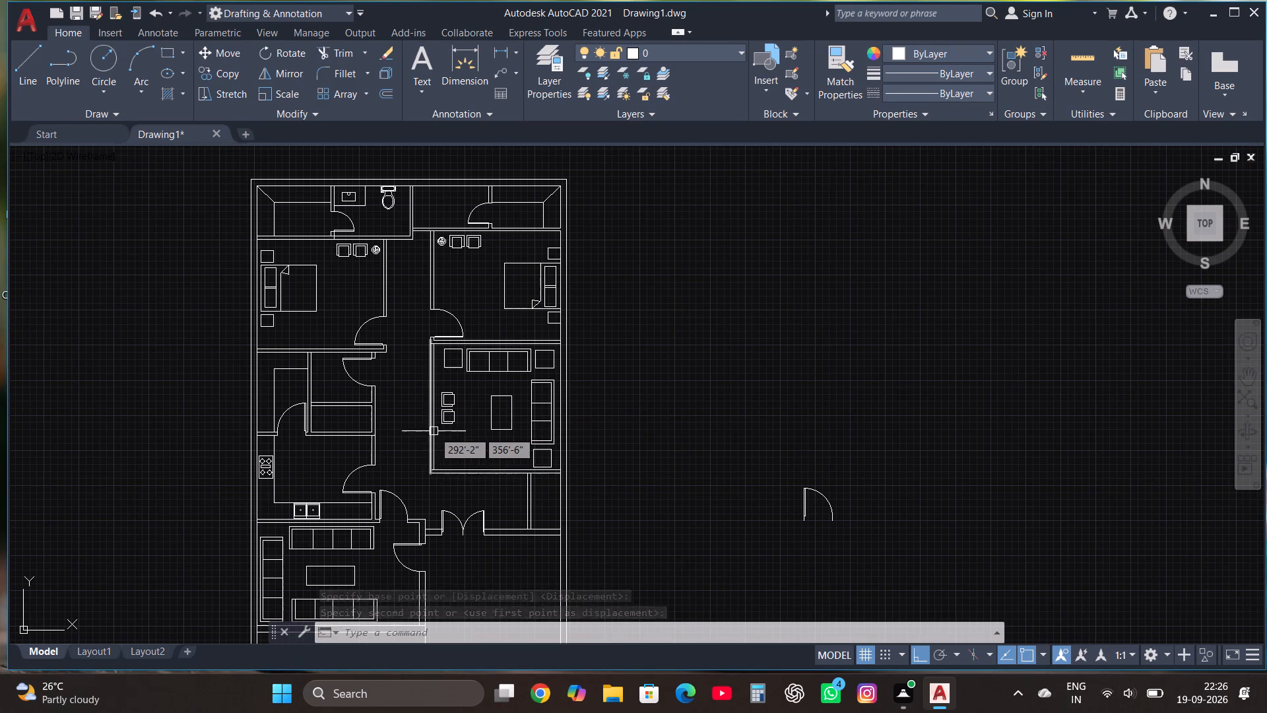
Erase both vertical lines of the left wall of the sitting room below the upper-right bedroom.
{"action": "scroll", "coordinate": [434, 431], "scroll_direction": "up", "scroll_amount": 1}
{"action": "left_click_drag", "start_coordinate": [446, 470], "coordinate": [438, 466]}
{"action": "left_click", "coordinate": [382, 442]}
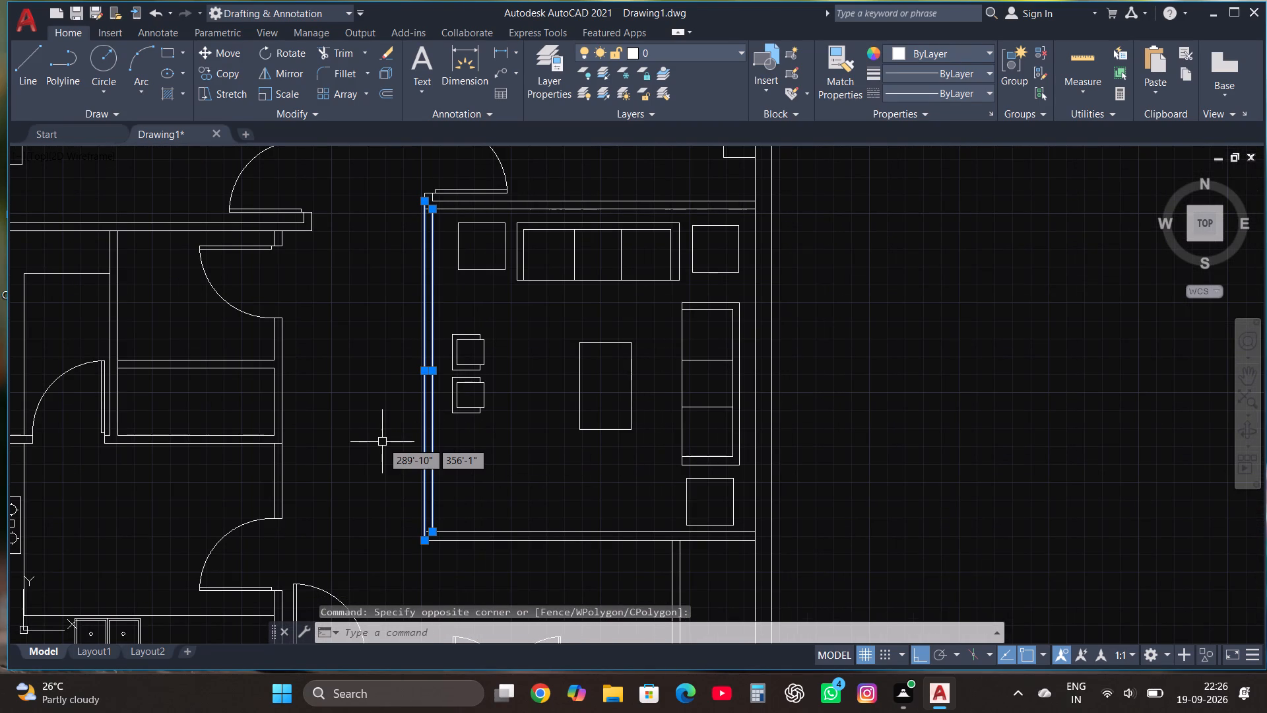
{"action": "key", "text": "Delete"}
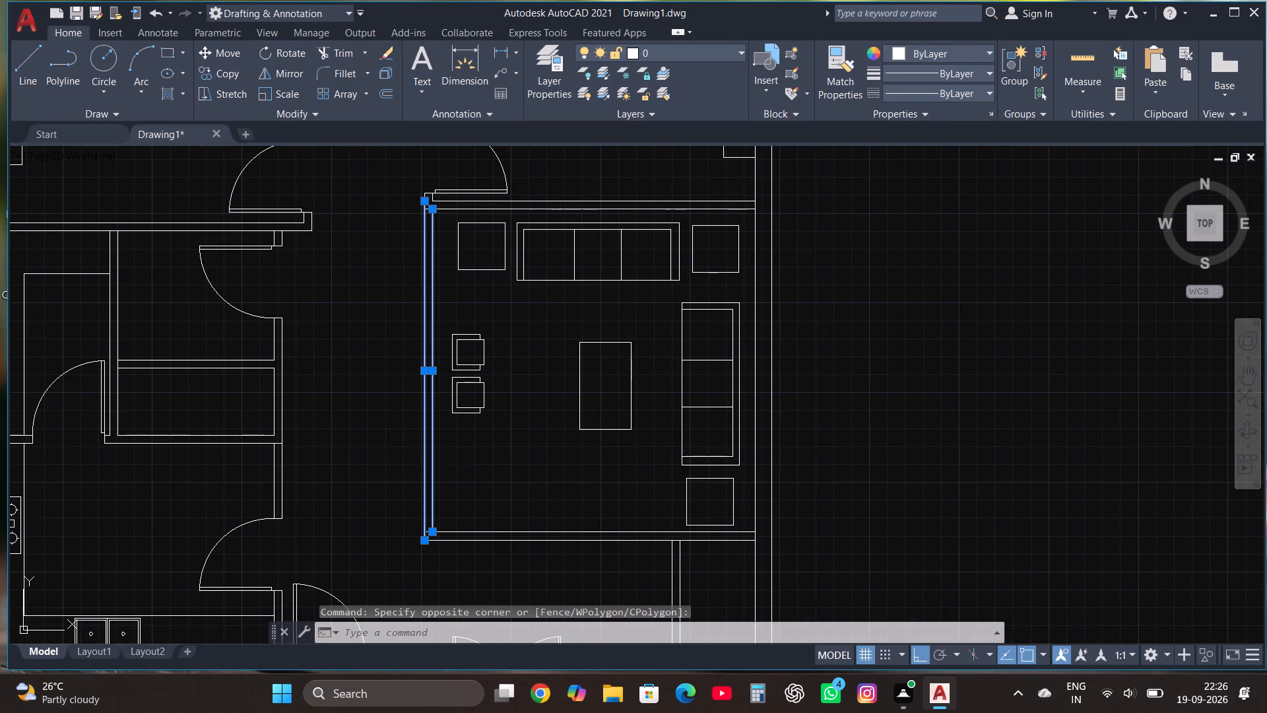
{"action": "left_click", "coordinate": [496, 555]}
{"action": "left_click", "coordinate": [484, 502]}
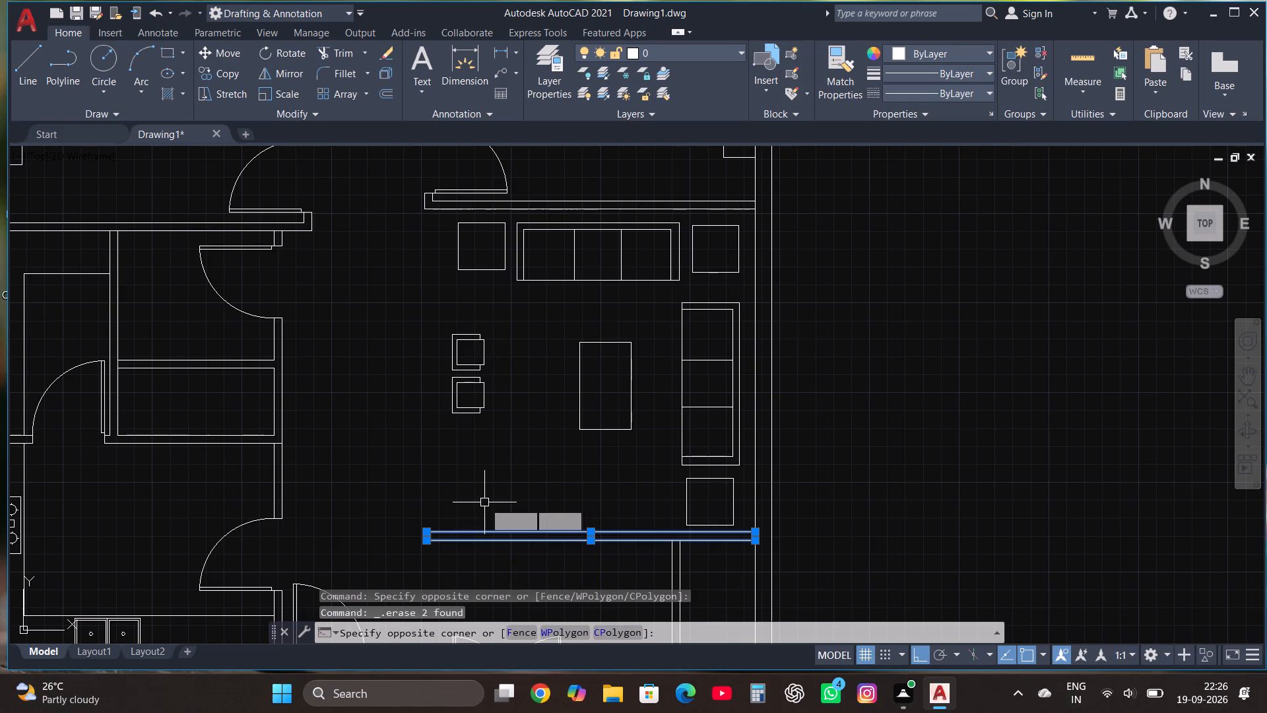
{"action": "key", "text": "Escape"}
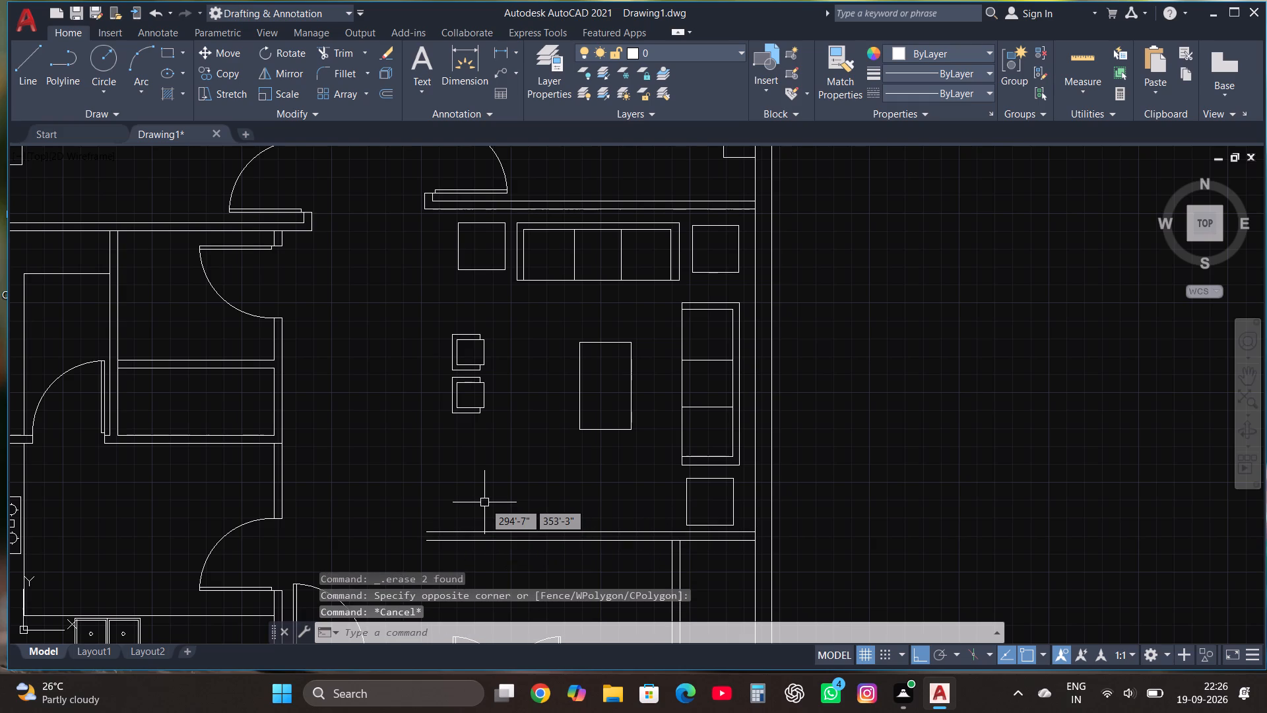
Draw a vertical line continuing the left face of the narrow partition up across the sitting room's bottom wall.
{"action": "left_click", "coordinate": [41, 57]}
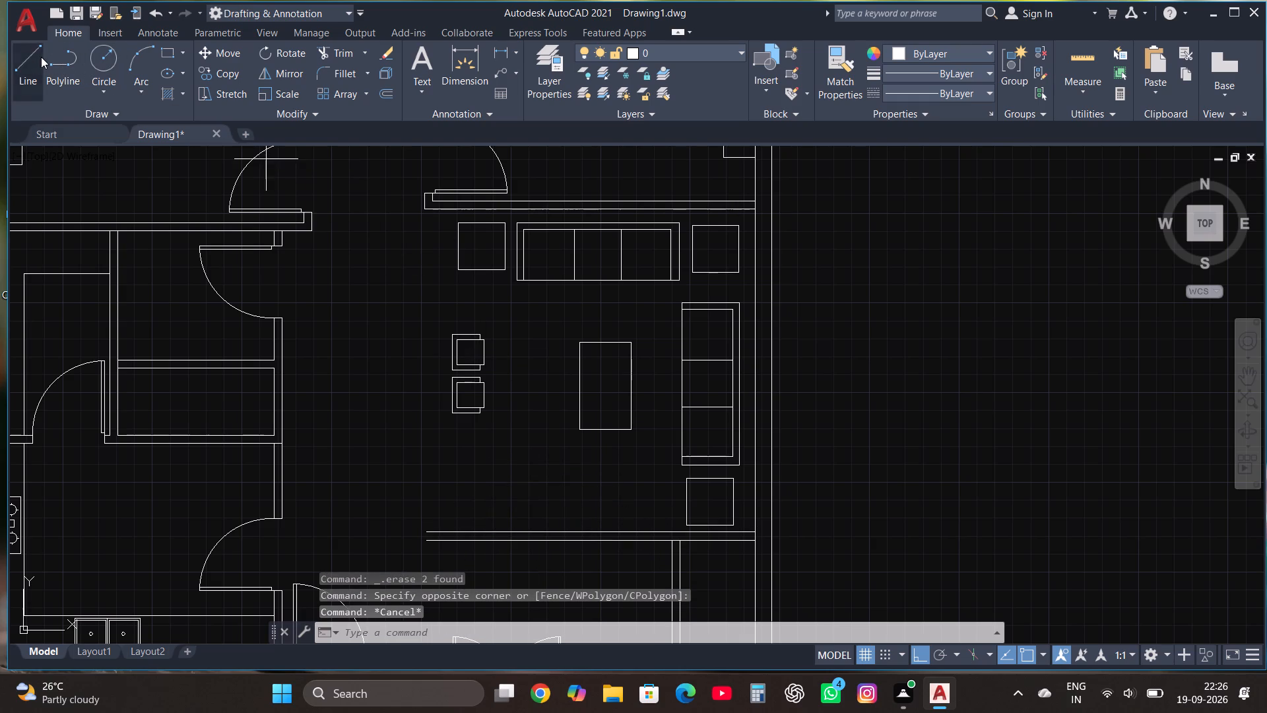
{"action": "scroll", "coordinate": [685, 553], "scroll_direction": "up", "scroll_amount": 3}
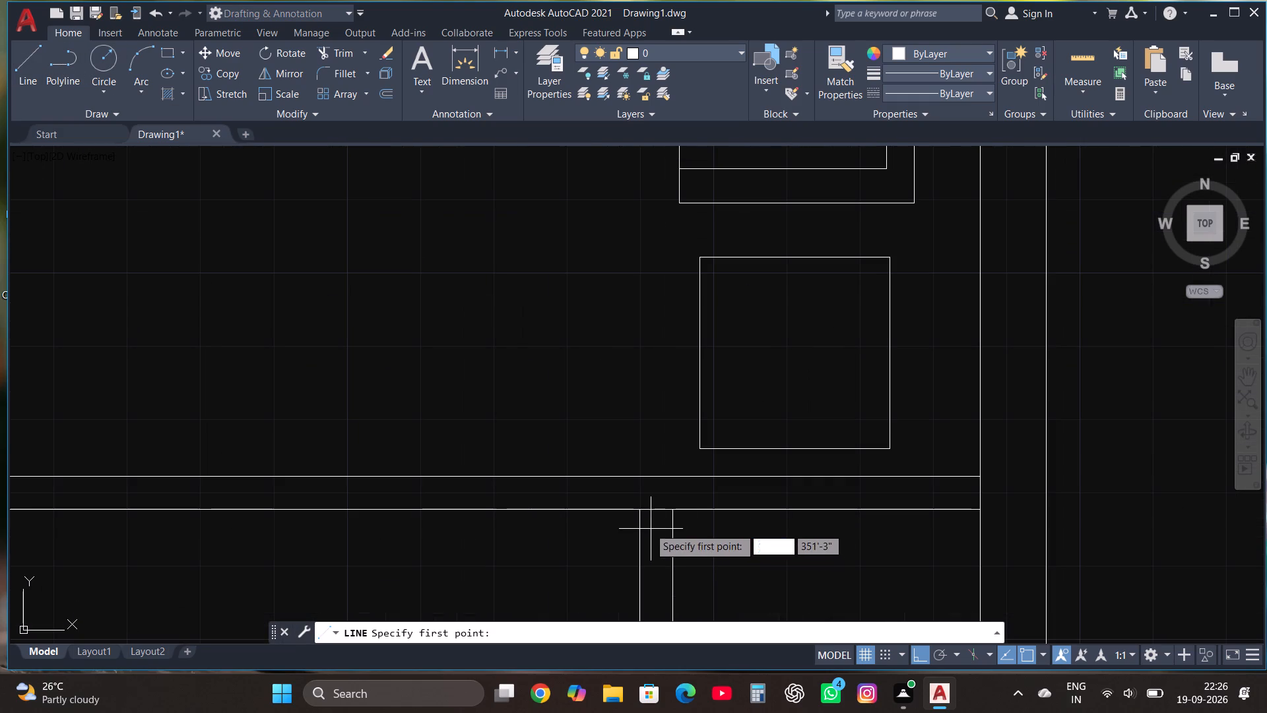
{"action": "left_click", "coordinate": [641, 516]}
{"action": "left_click", "coordinate": [638, 424]}
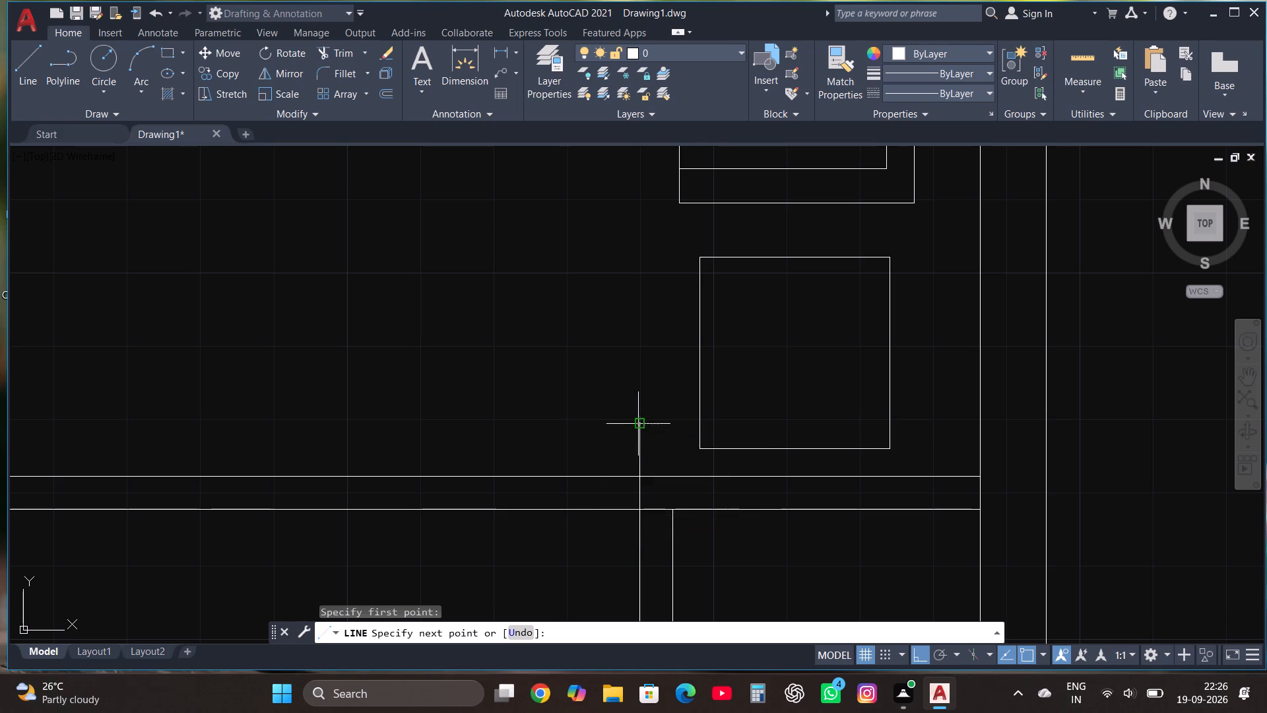
{"action": "key", "text": "Escape"}
Trim the sitting room's bottom wall lines left of the narrow partition, along with the excess vertical line above the wall.
{"action": "left_click", "coordinate": [346, 53]}
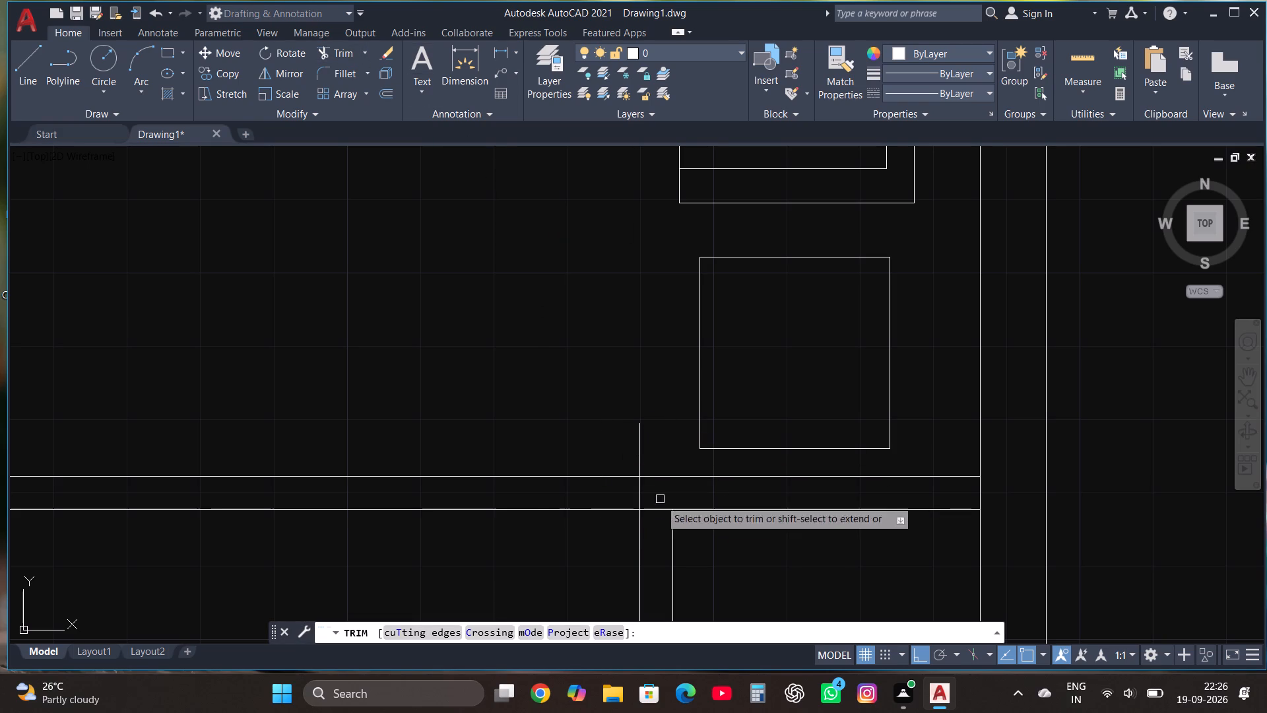
{"action": "left_click", "coordinate": [640, 440]}
{"action": "left_click_drag", "start_coordinate": [585, 454], "coordinate": [581, 476]}
{"action": "left_click", "coordinate": [537, 524]}
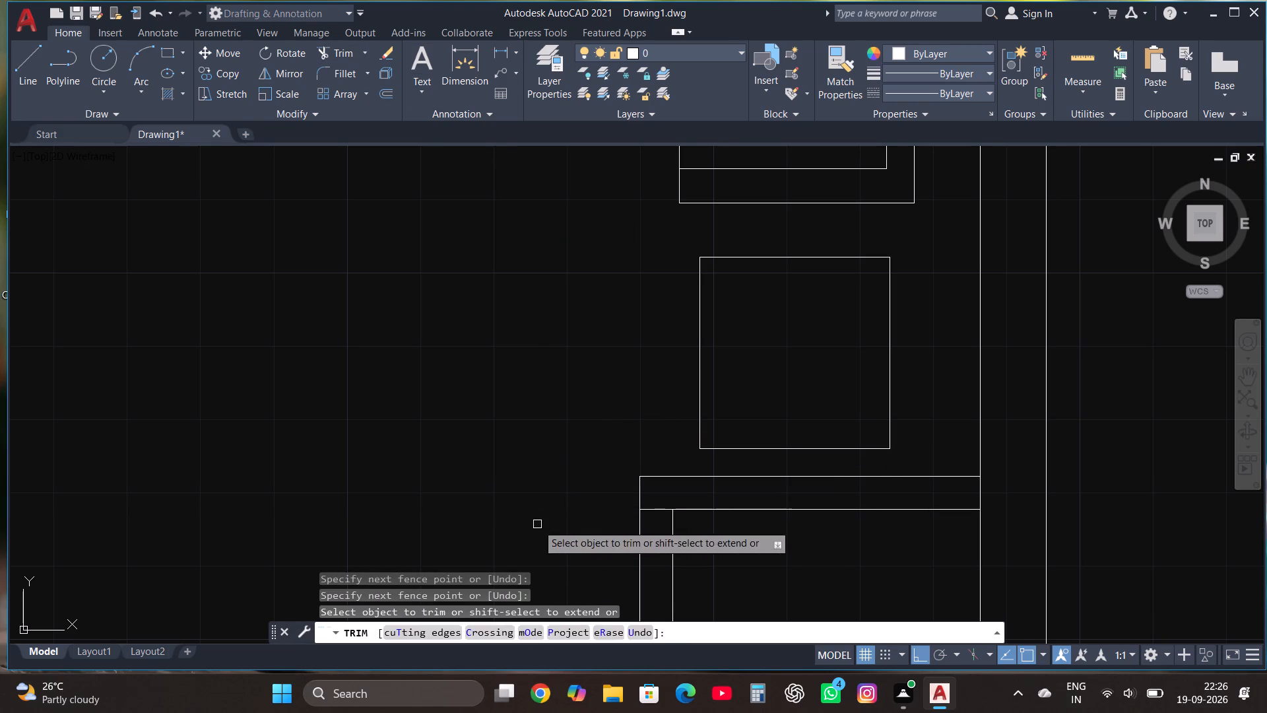
{"action": "key", "text": "Escape"}
Load the ACAD_ISO02W100 (ISO dash) linetype and make it the current linetype.
{"action": "scroll", "coordinate": [537, 524], "scroll_direction": "down", "scroll_amount": 3}
{"action": "scroll", "coordinate": [585, 435], "scroll_direction": "down", "scroll_amount": 1}
{"action": "scroll", "coordinate": [515, 473], "scroll_direction": "up", "scroll_amount": 1}
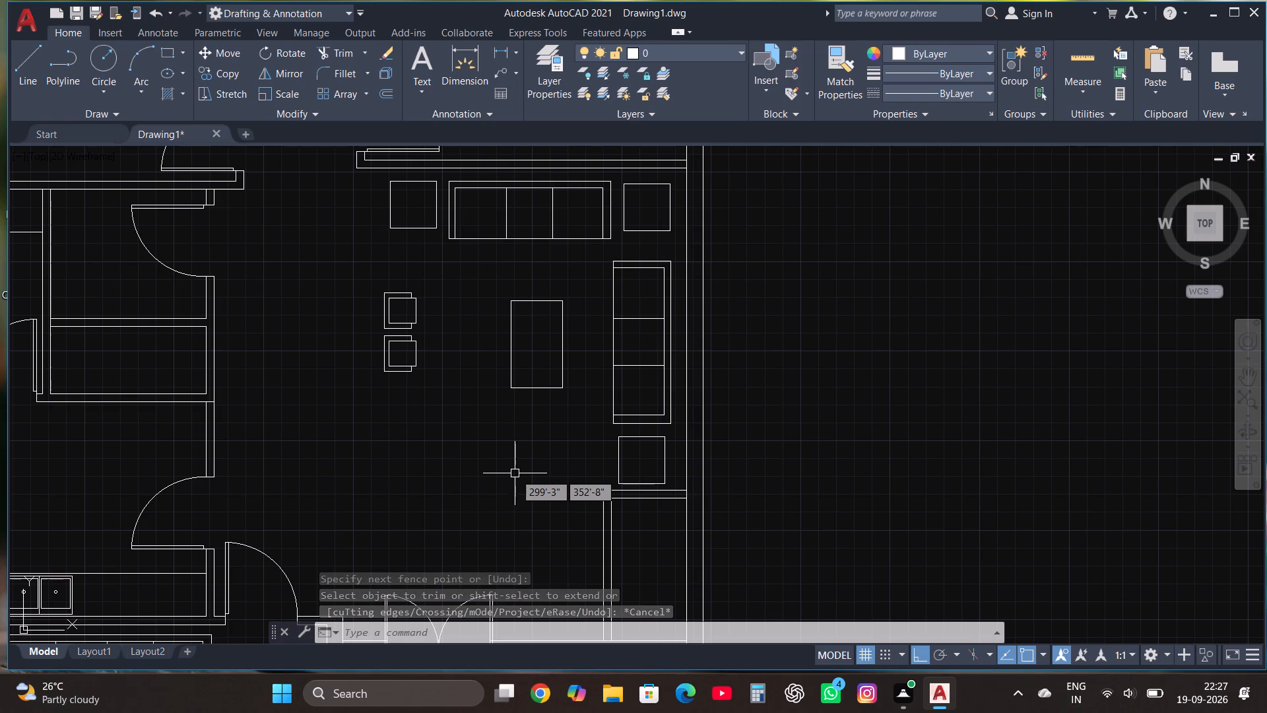
{"action": "scroll", "coordinate": [515, 473], "scroll_direction": "down", "scroll_amount": 2}
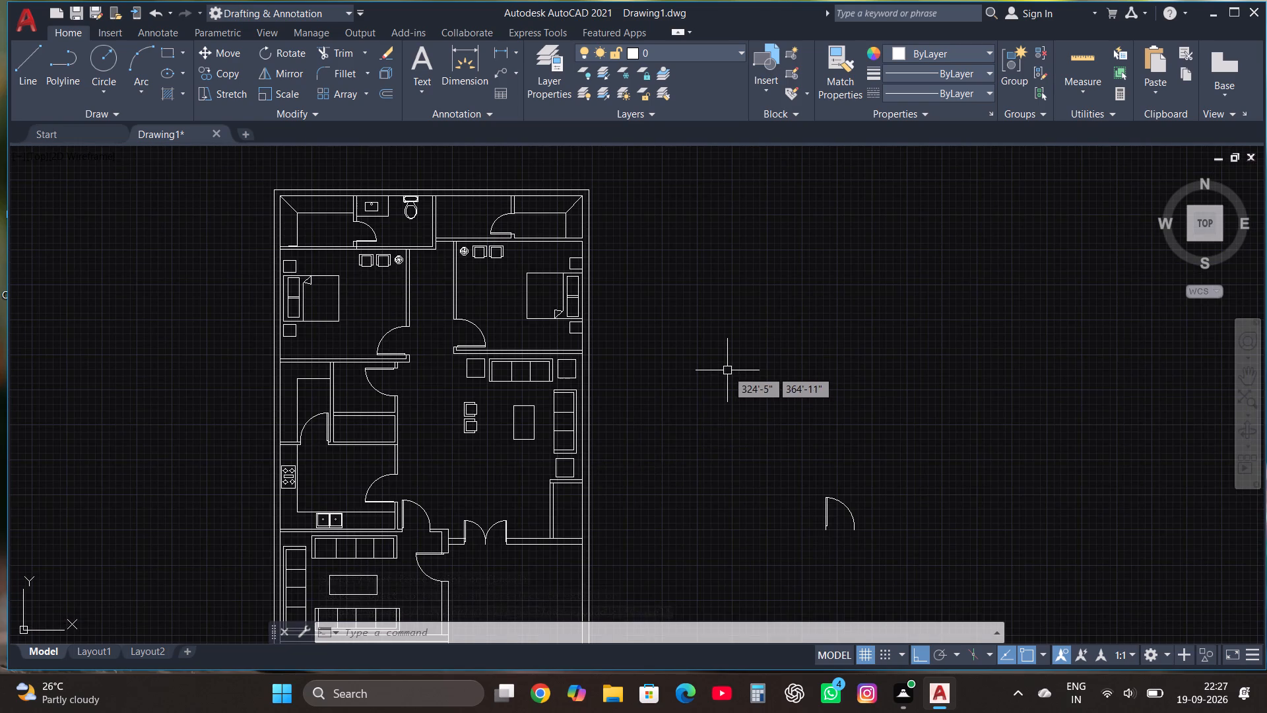
{"action": "scroll", "coordinate": [504, 395], "scroll_direction": "up", "scroll_amount": 1}
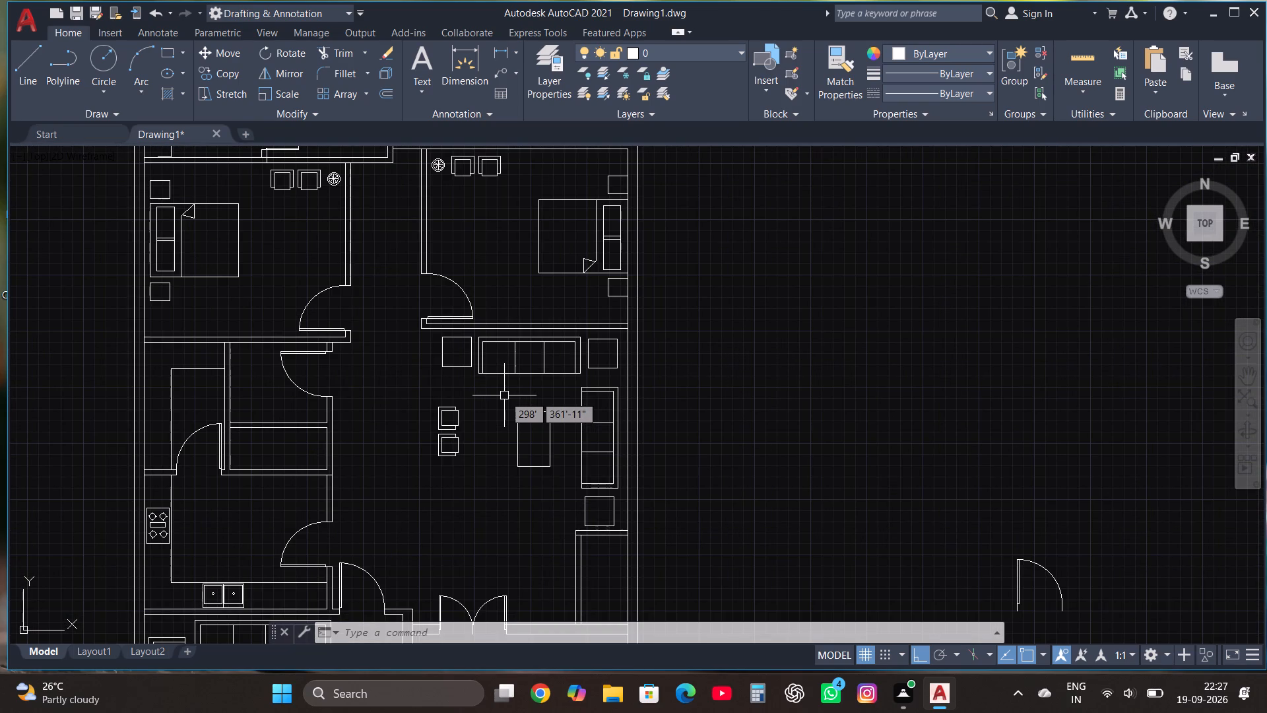
{"action": "type", "text": "lin"}
{"action": "left_click", "coordinate": [583, 445]}
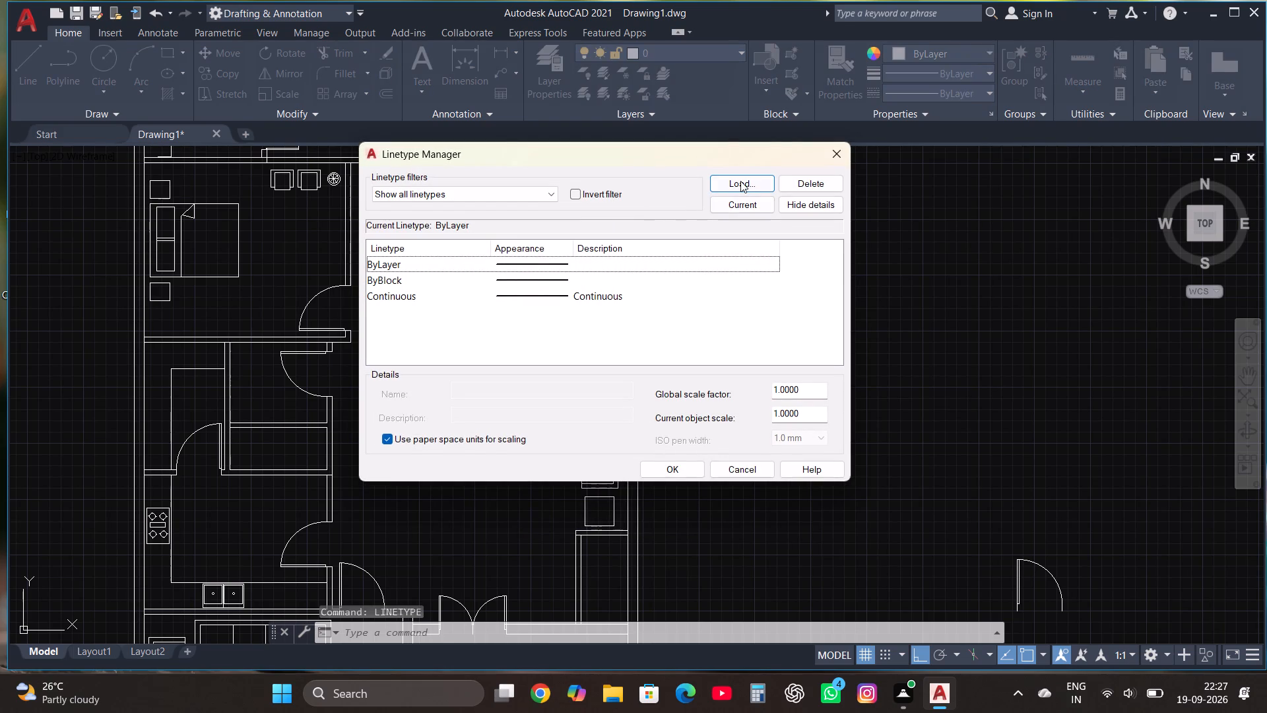
{"action": "left_click", "coordinate": [740, 181]}
{"action": "left_click", "coordinate": [630, 291]}
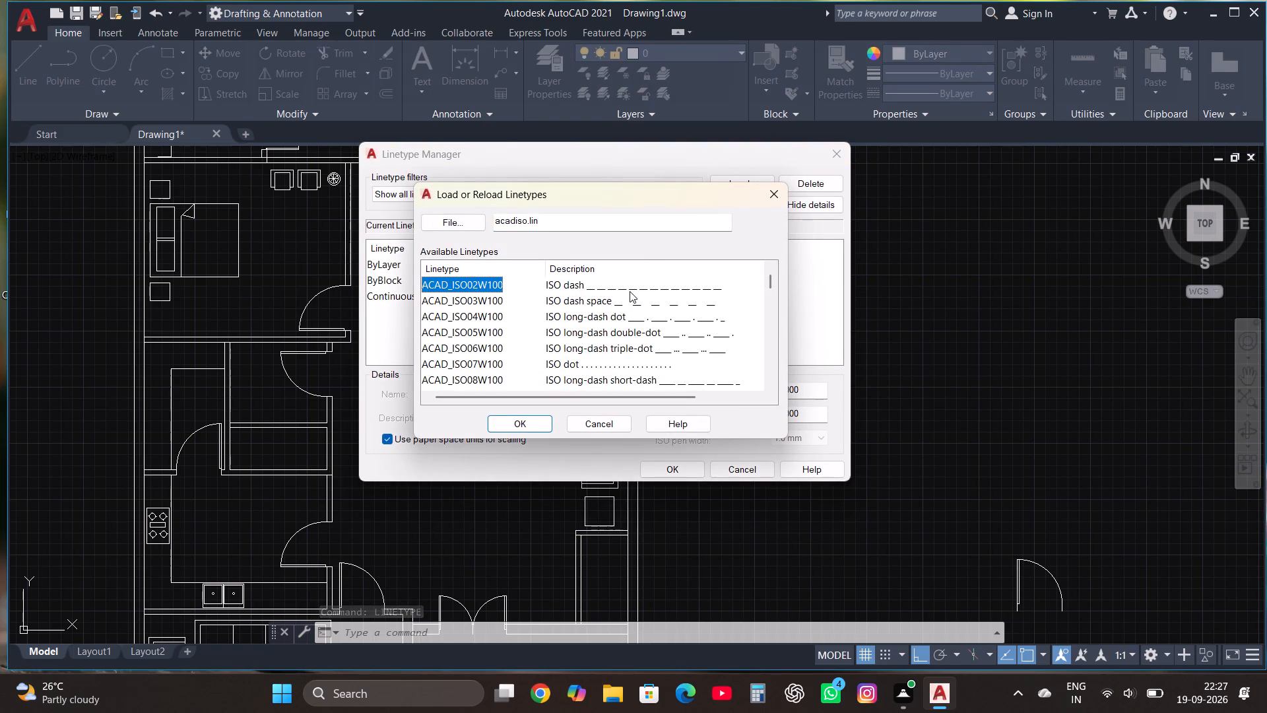
{"action": "left_click", "coordinate": [621, 288]}
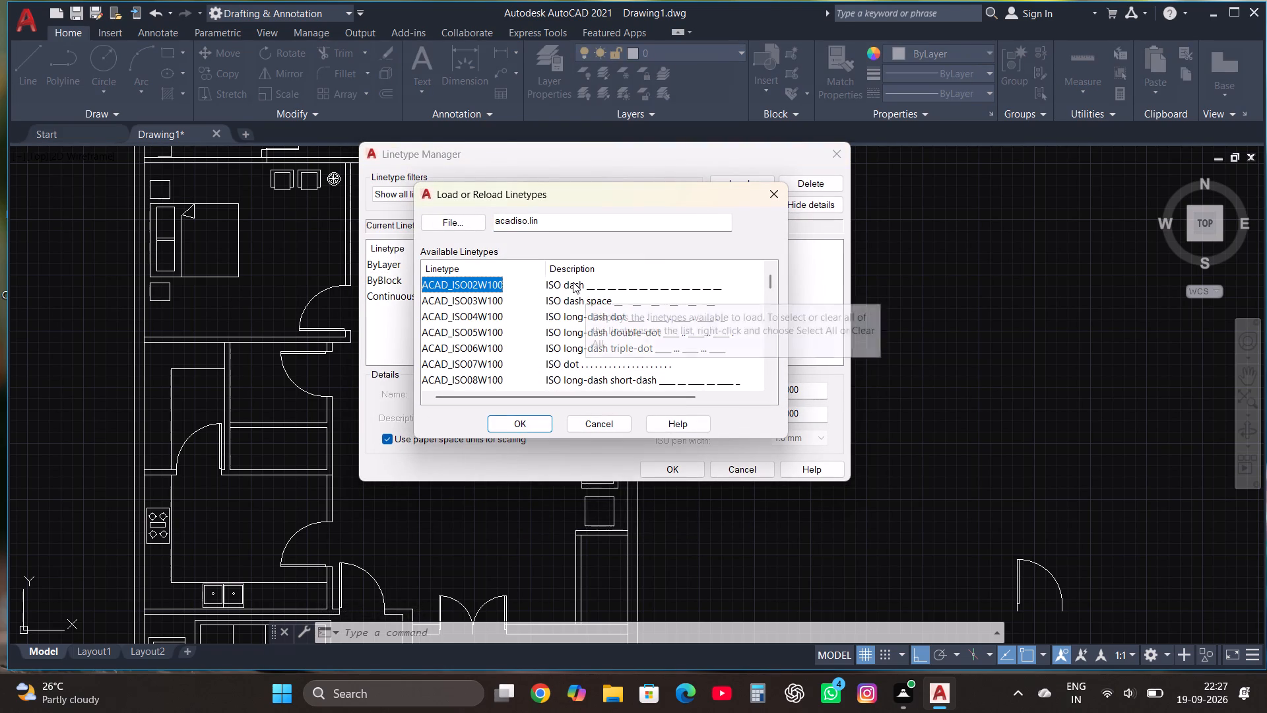
{"action": "left_click", "coordinate": [573, 282]}
{"action": "left_click", "coordinate": [513, 423]}
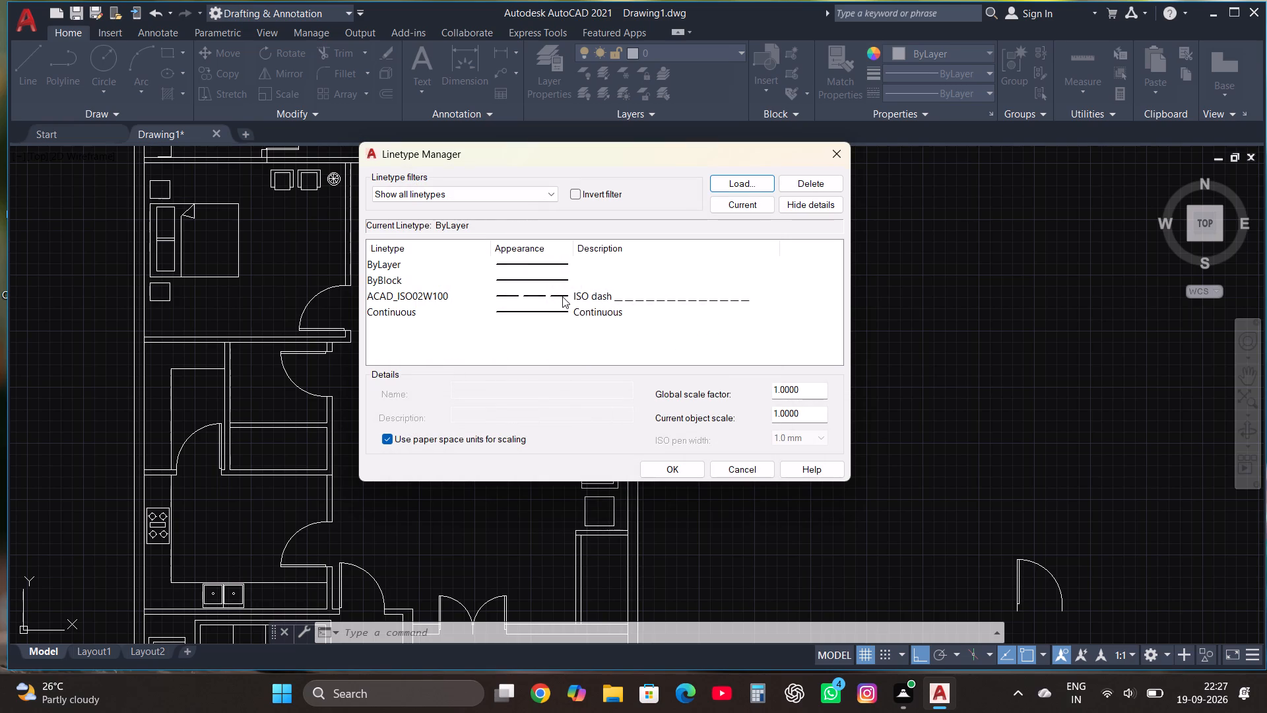
{"action": "left_click", "coordinate": [562, 296]}
{"action": "left_click", "coordinate": [753, 205]}
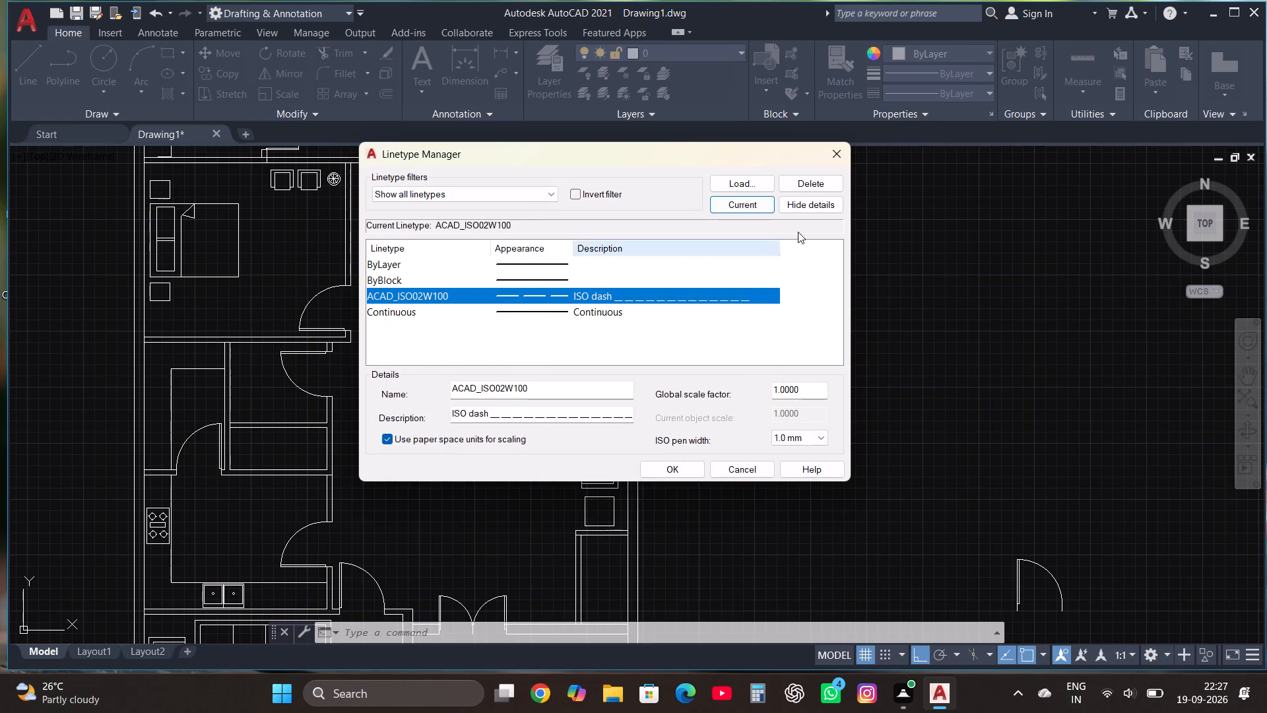
{"action": "left_click", "coordinate": [673, 471]}
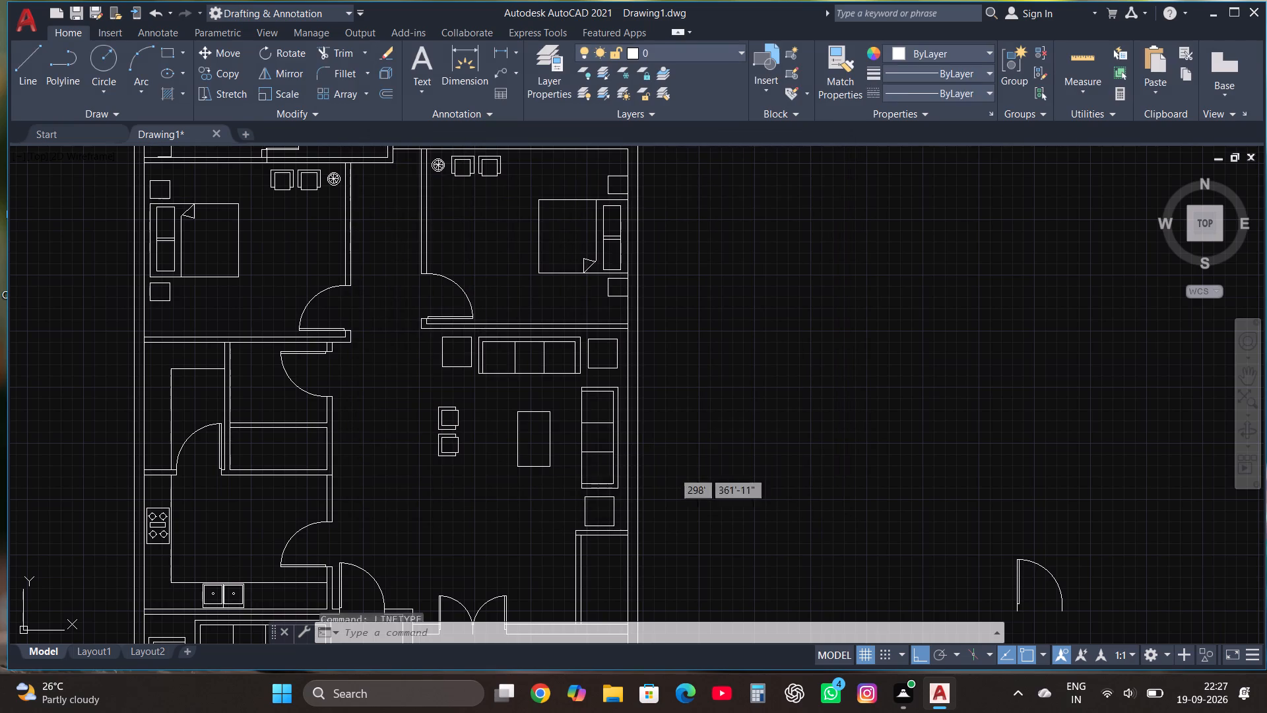
Draw a horizontal dashed line leftward from the remaining bottom wall's upper corner along the sitting room's open lower edge.
{"action": "left_click", "coordinate": [29, 68]}
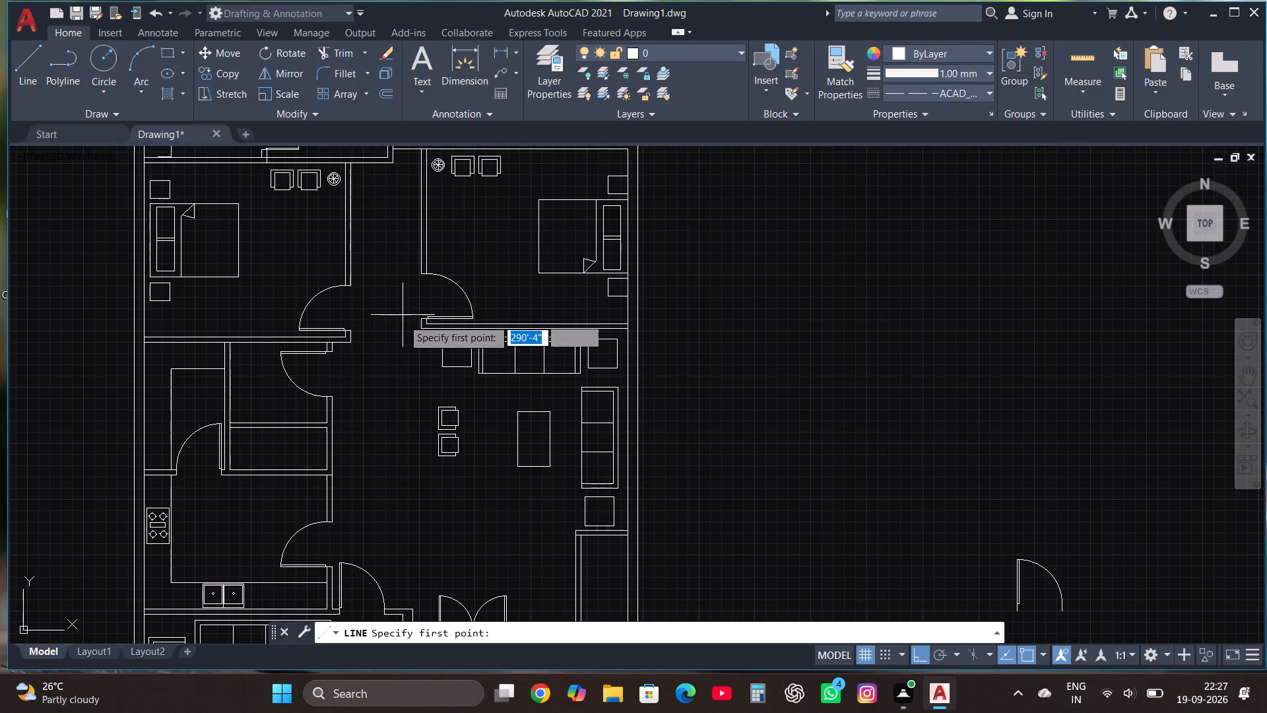
{"action": "scroll", "coordinate": [581, 526], "scroll_direction": "up", "scroll_amount": 3}
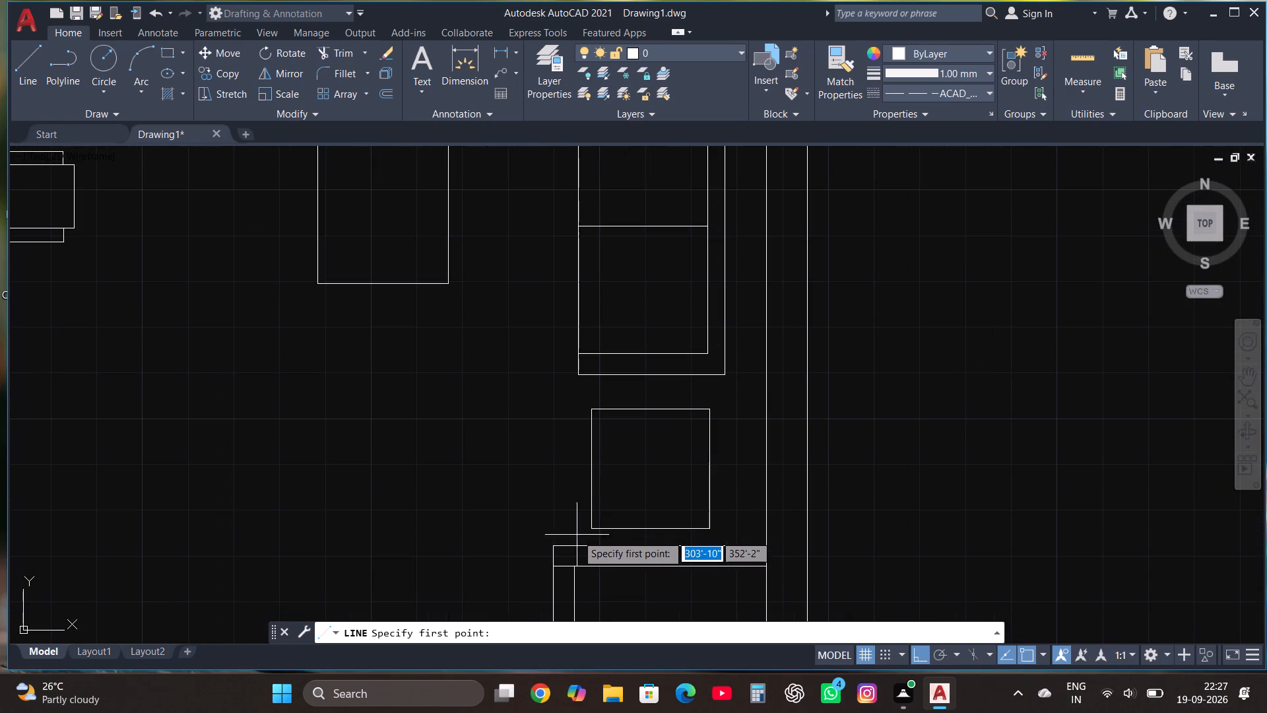
{"action": "left_click", "coordinate": [552, 547]}
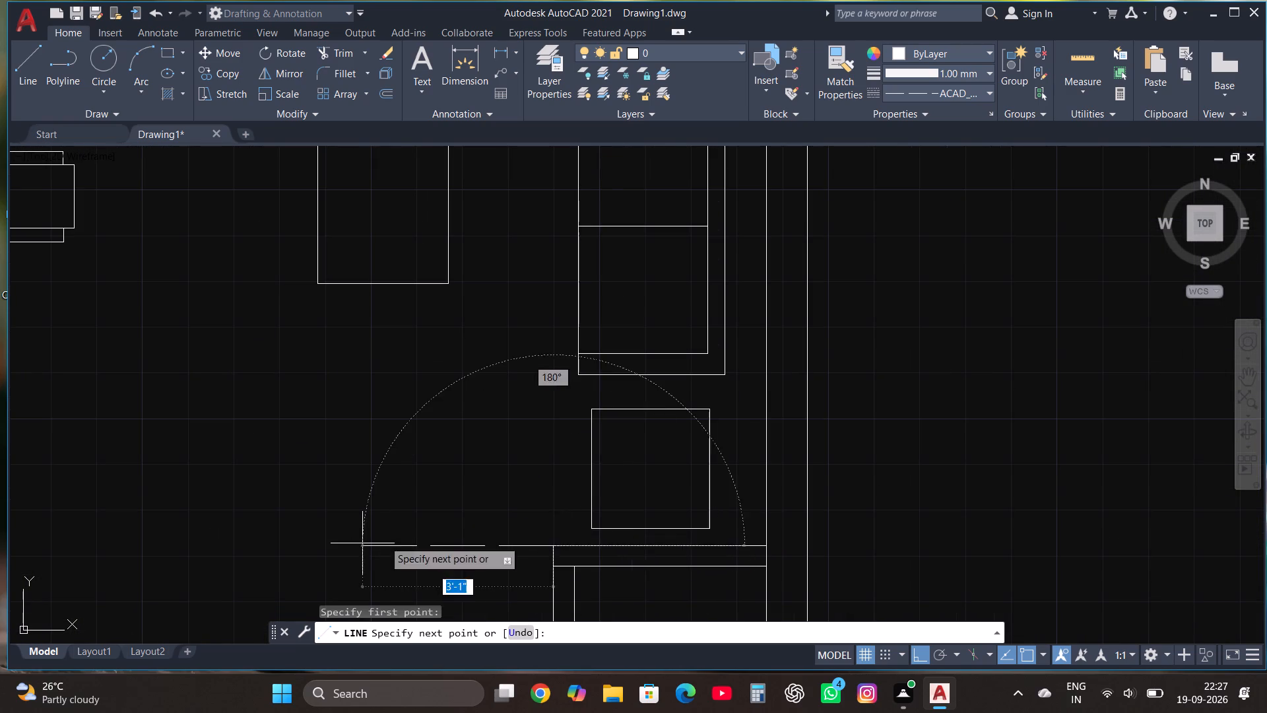
{"action": "scroll", "coordinate": [362, 543], "scroll_direction": "down", "scroll_amount": 3}
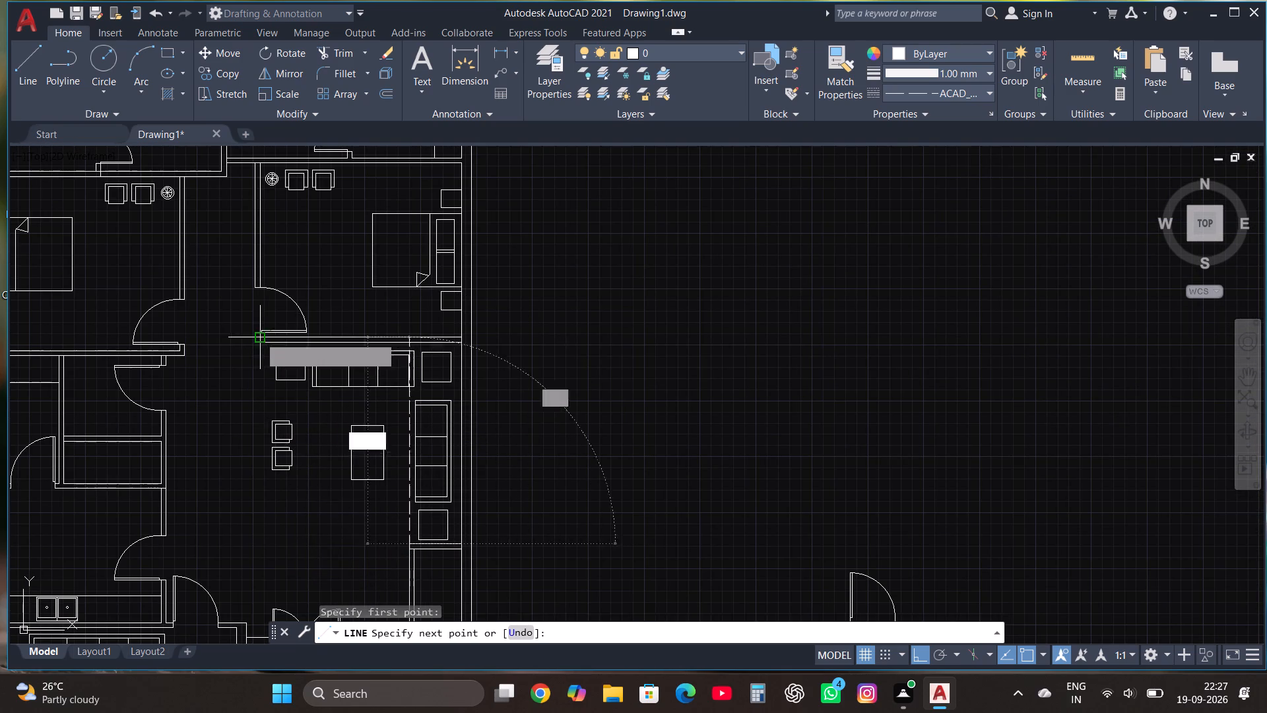
{"action": "left_click", "coordinate": [262, 520]}
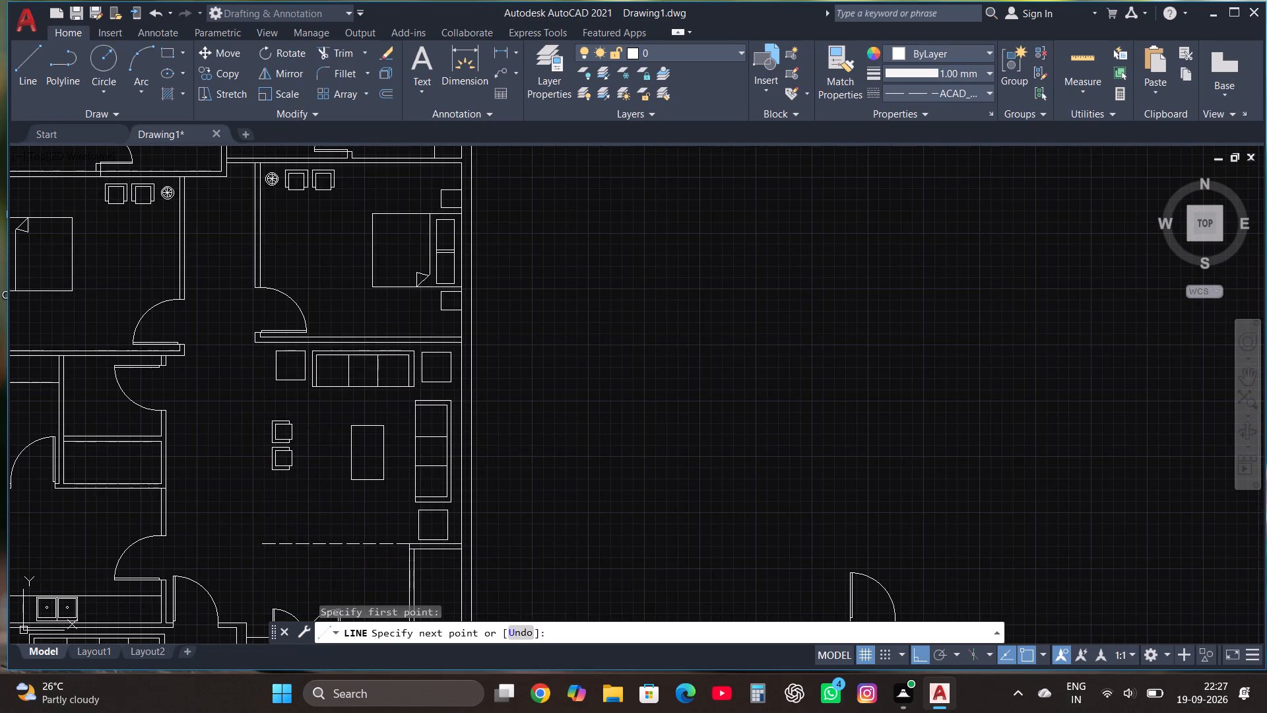
{"action": "scroll", "coordinate": [269, 326], "scroll_direction": "up", "scroll_amount": 3}
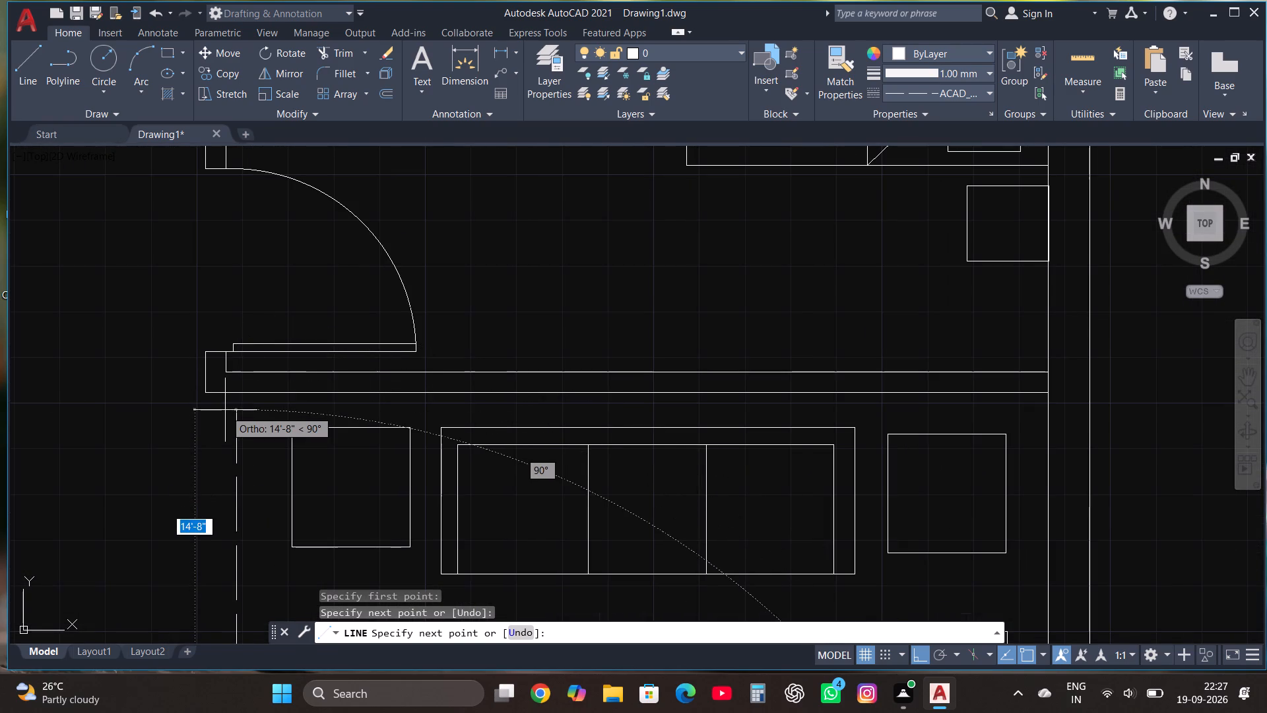
{"action": "key", "text": "Escape"}
Draw a vertical dashed line from the left end of the sitting room's top wall down past the horizontal dashed line.
{"action": "left_click", "coordinate": [42, 76]}
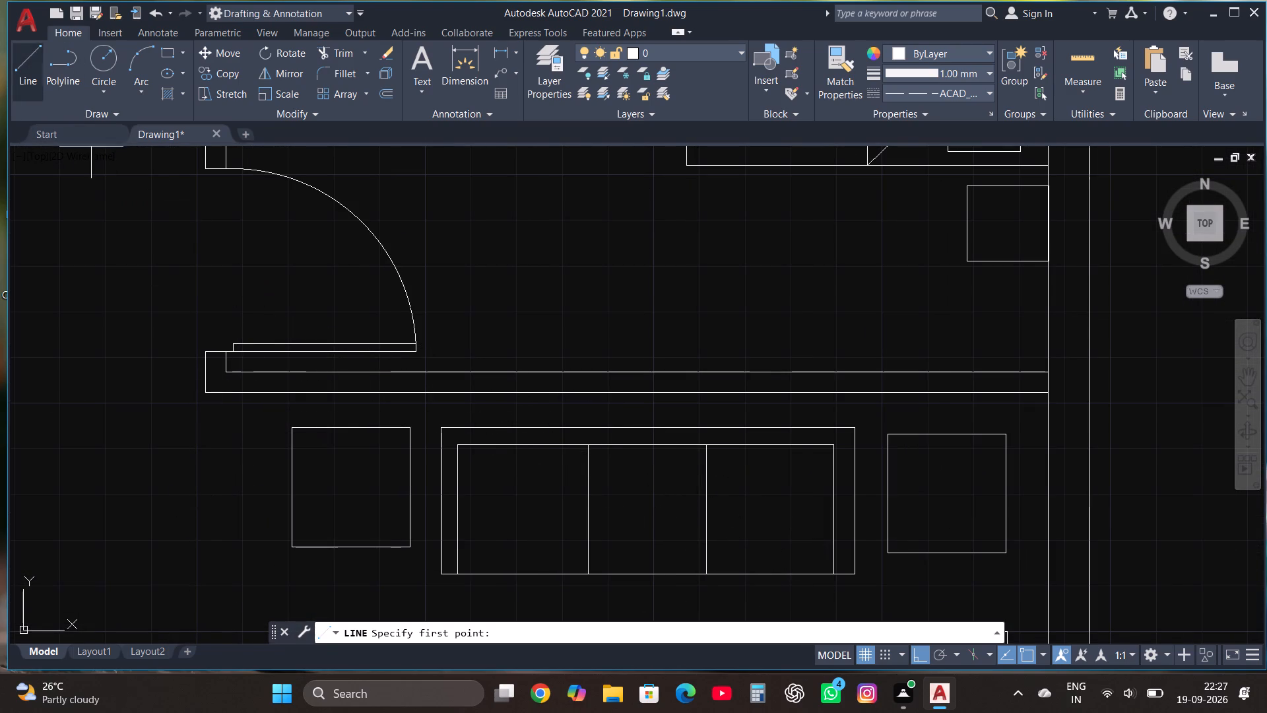
{"action": "left_click", "coordinate": [203, 391]}
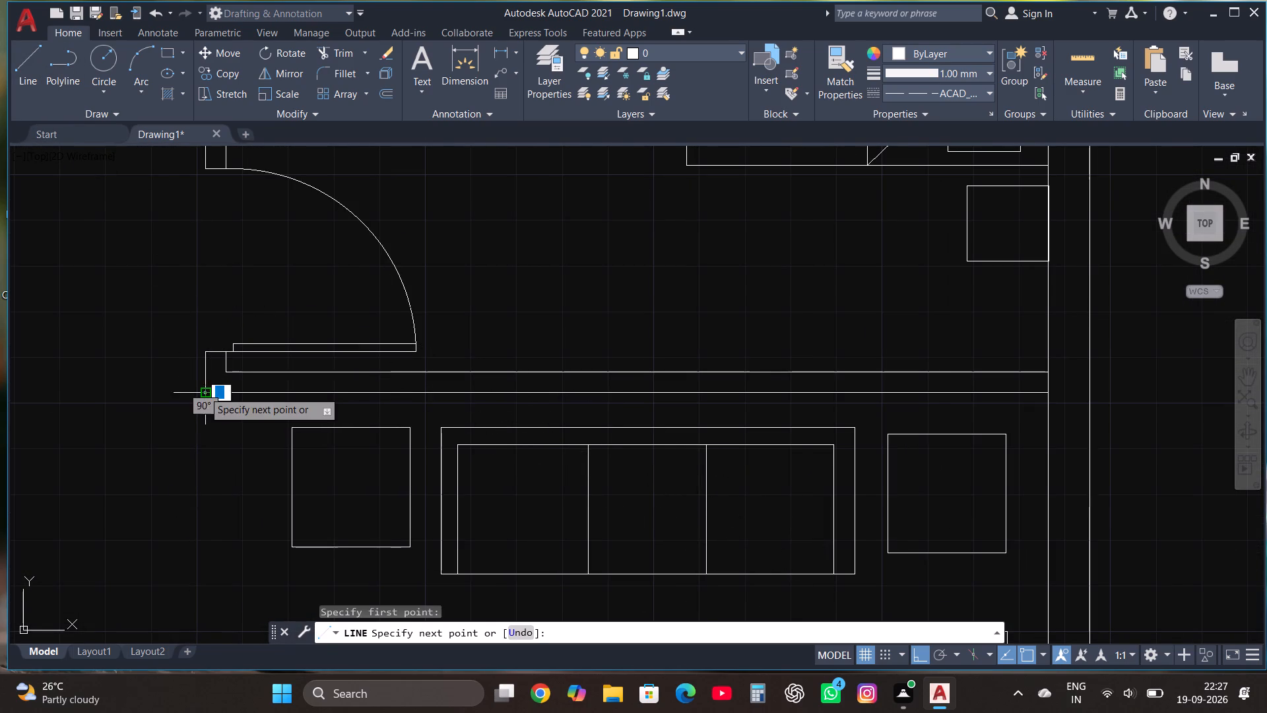
{"action": "scroll", "coordinate": [203, 391], "scroll_direction": "down", "scroll_amount": 4}
{"action": "left_click", "coordinate": [205, 605]}
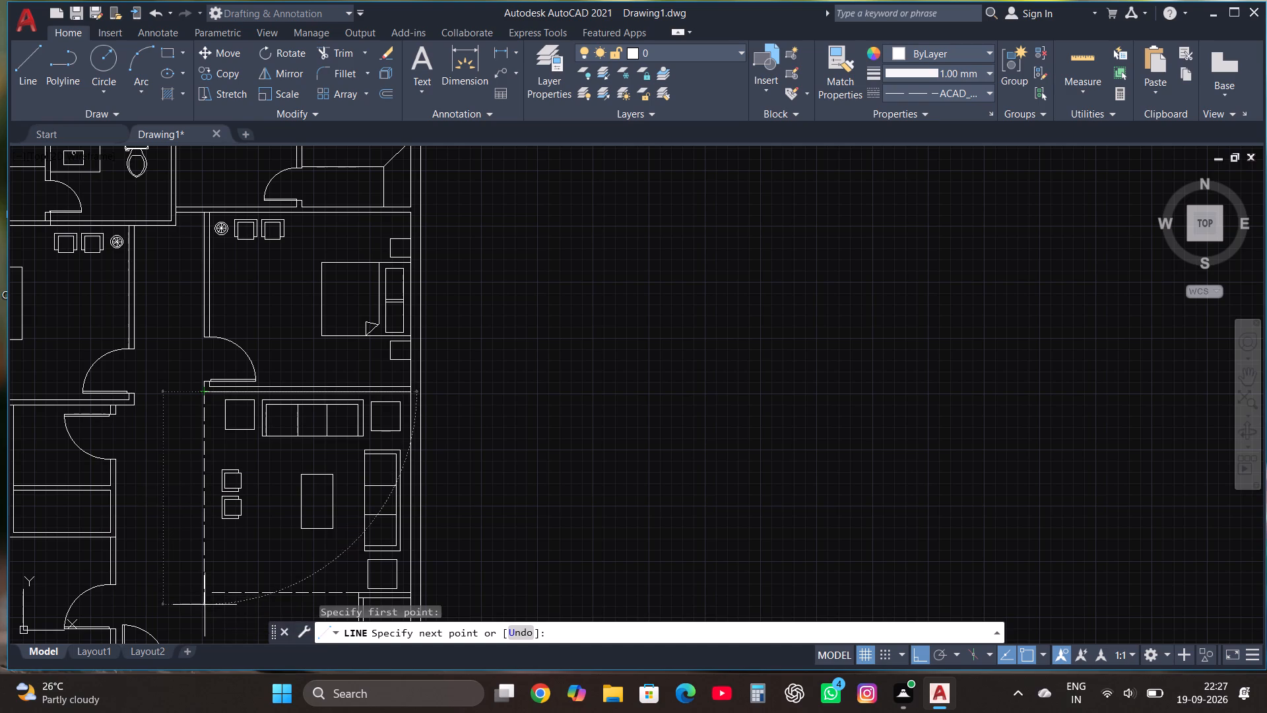
Fillet the vertical and horizontal dashed lines into a sharp corner at the sitting room's lower-left.
{"action": "left_click", "coordinate": [335, 72]}
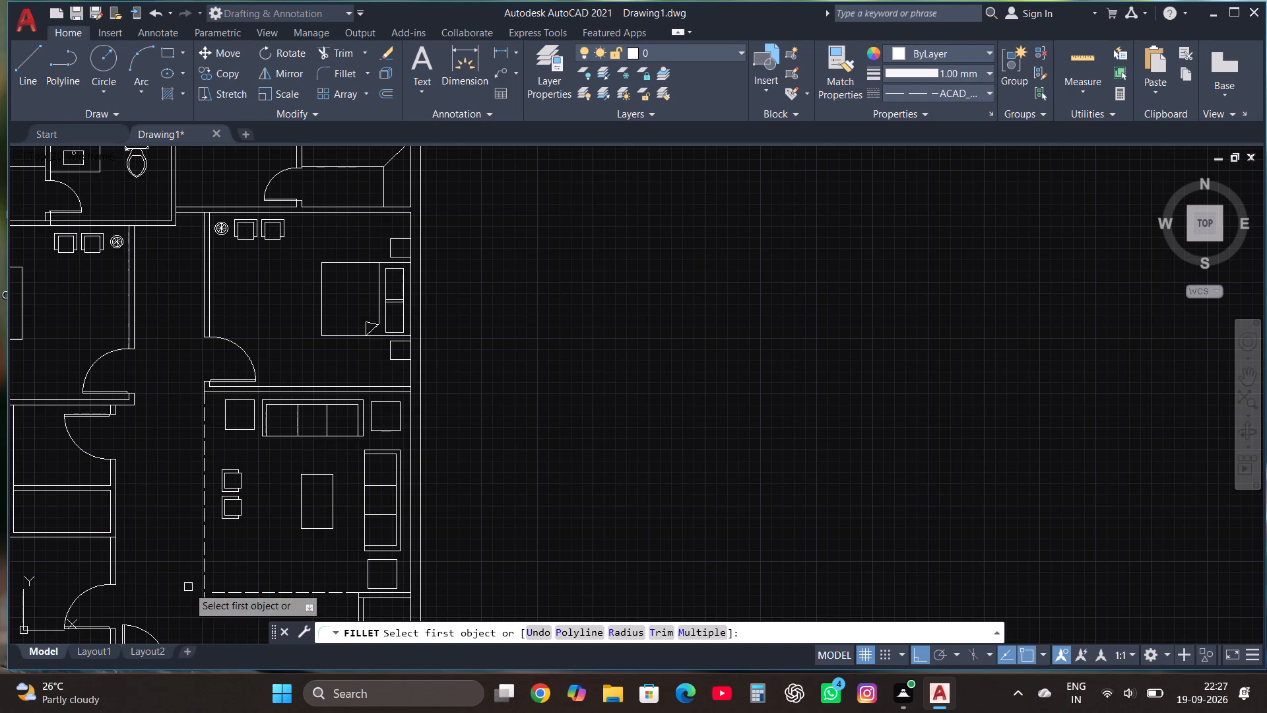
{"action": "left_click", "coordinate": [205, 574]}
{"action": "left_click", "coordinate": [219, 593]}
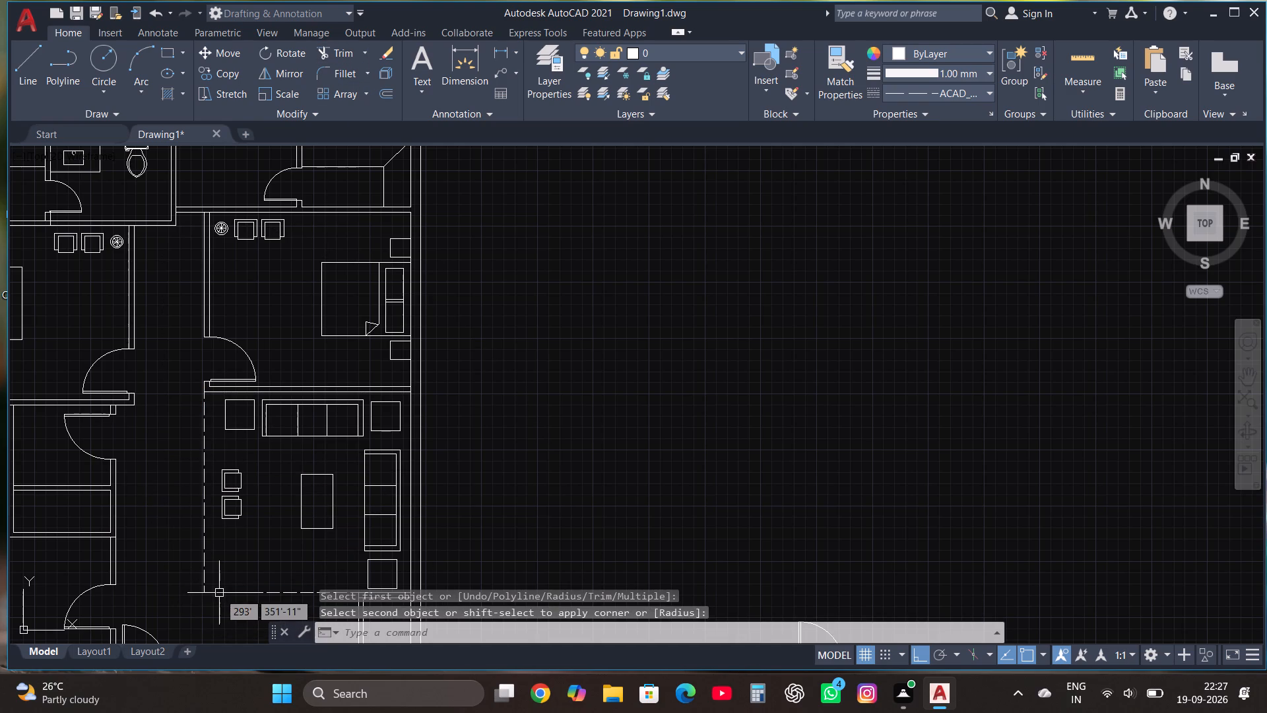
Start another line in the current dashed linetype.
{"action": "left_click", "coordinate": [20, 57]}
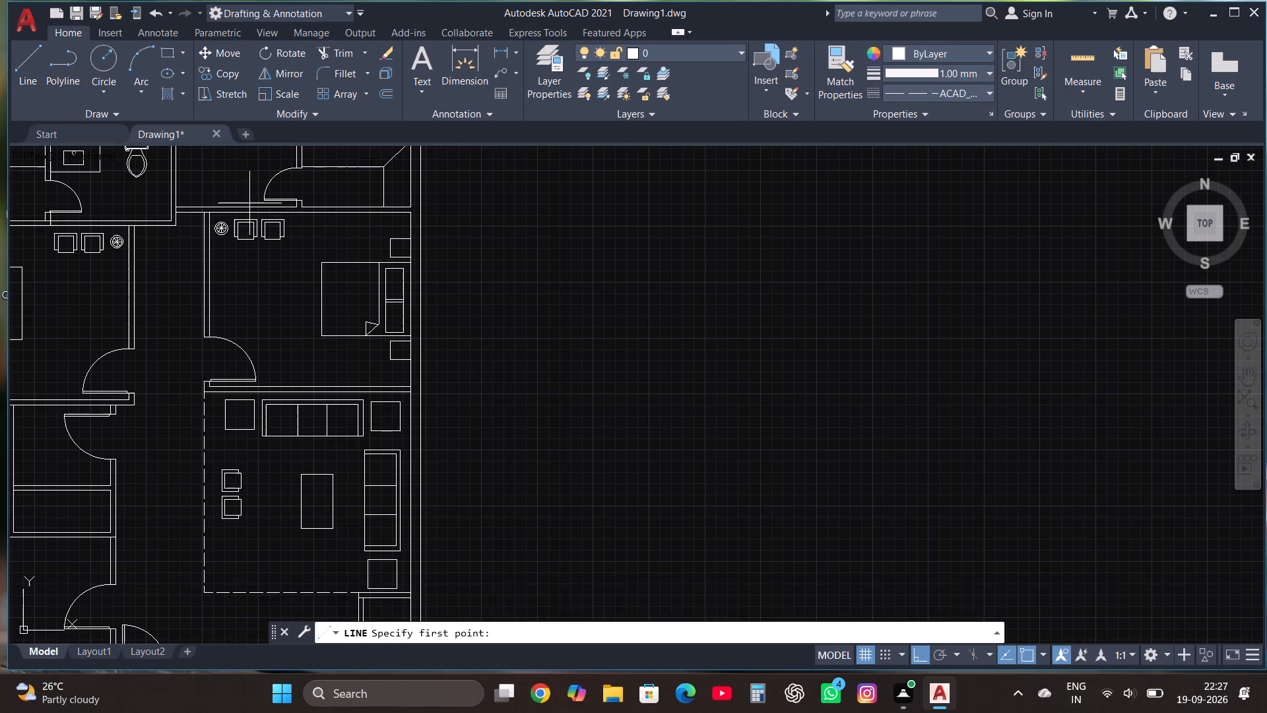
{"action": "scroll", "coordinate": [294, 266], "scroll_direction": "down", "scroll_amount": 2}
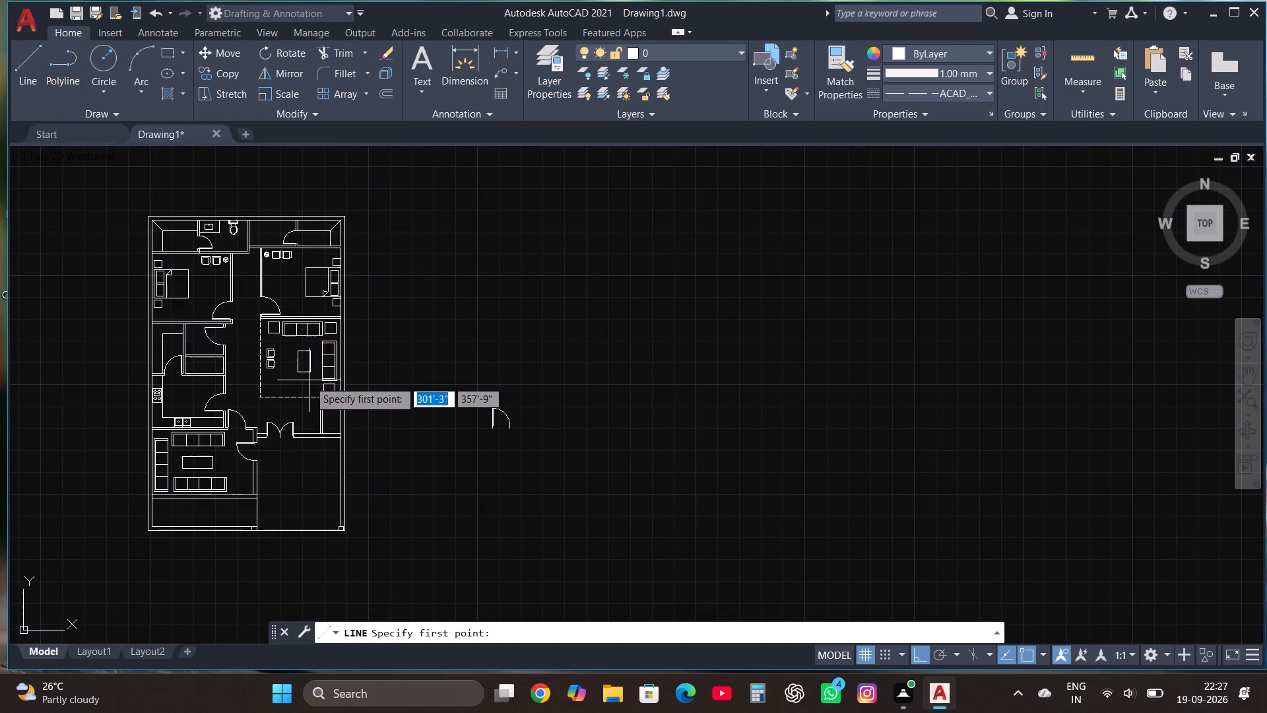
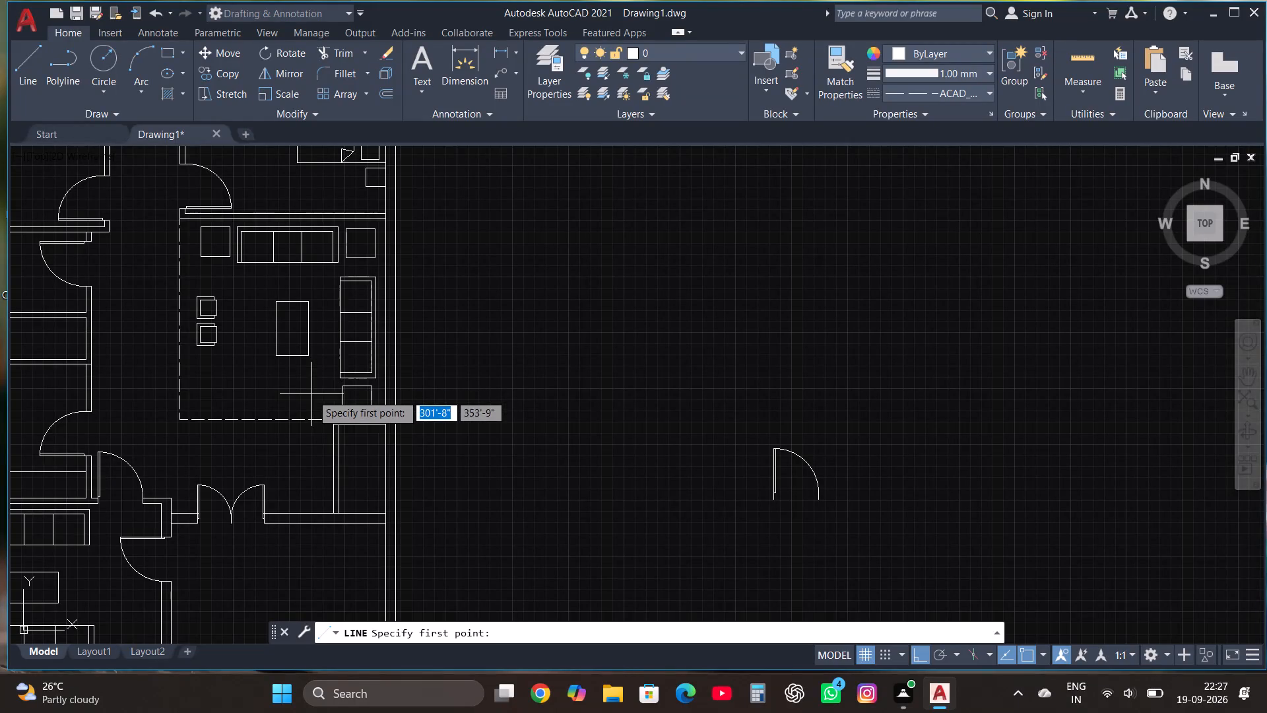
Set ByLayer as the current linetype in the Linetype Manager.
{"action": "key", "text": "Escape"}
{"action": "scroll", "coordinate": [554, 384], "scroll_direction": "down", "scroll_amount": 1}
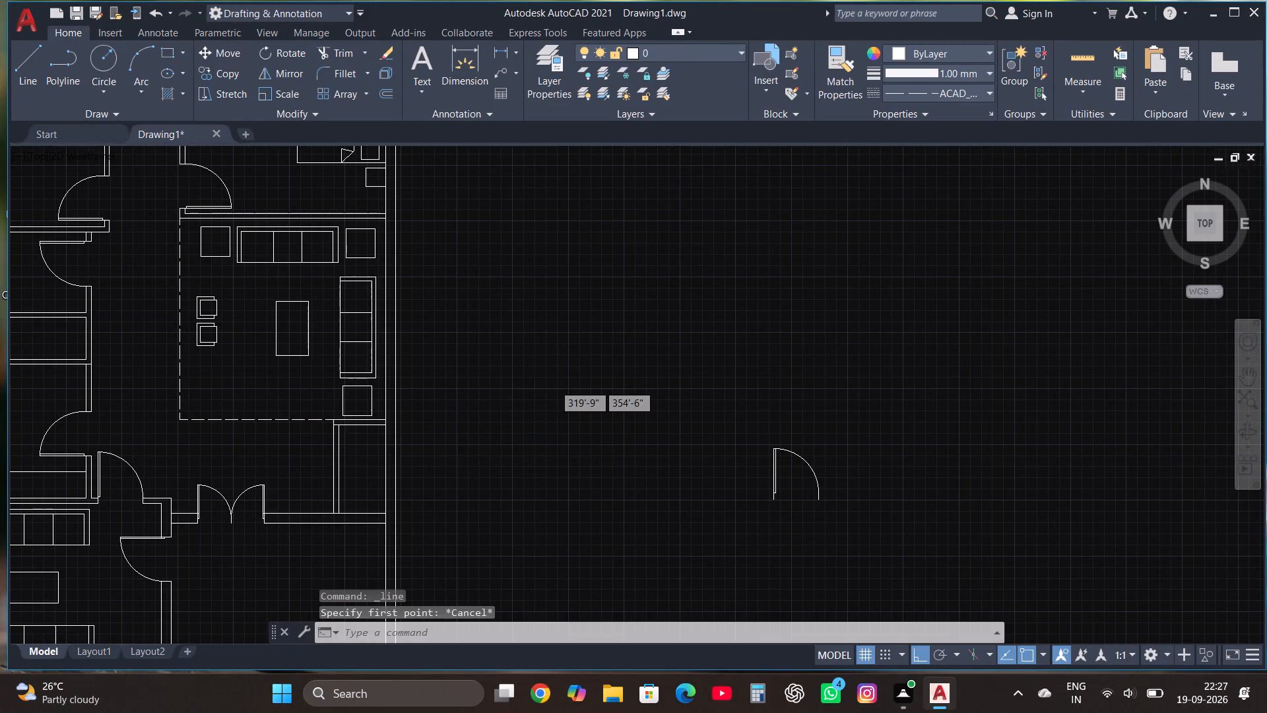
{"action": "scroll", "coordinate": [554, 384], "scroll_direction": "down", "scroll_amount": 1}
{"action": "type", "text": "lin"}
{"action": "left_click", "coordinate": [612, 434]}
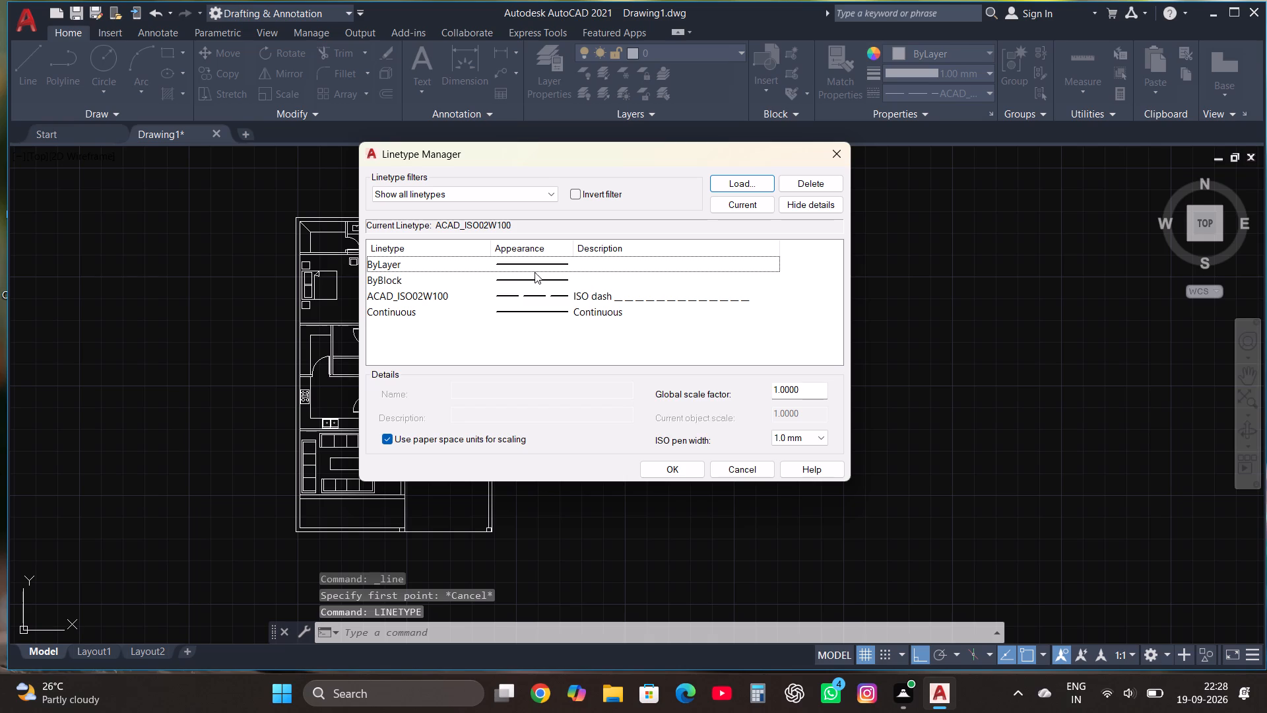
{"action": "left_click", "coordinate": [528, 275]}
{"action": "left_click", "coordinate": [528, 268]}
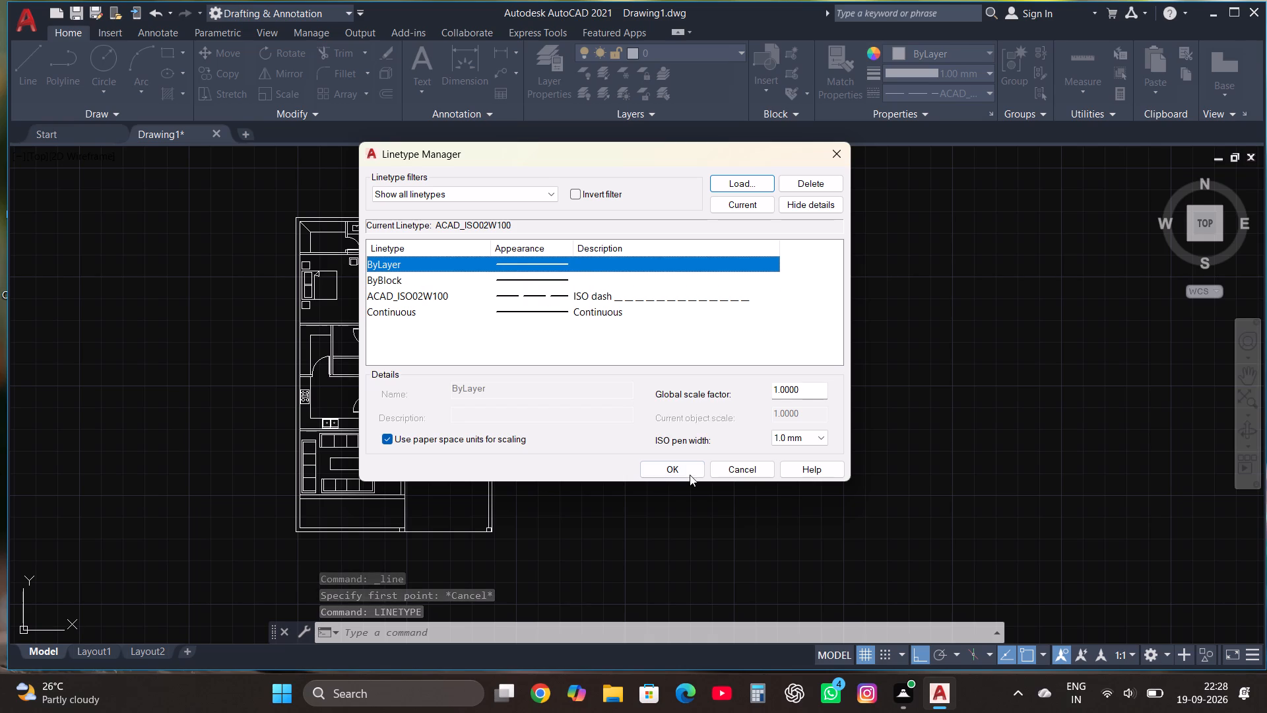
{"action": "left_click", "coordinate": [760, 201]}
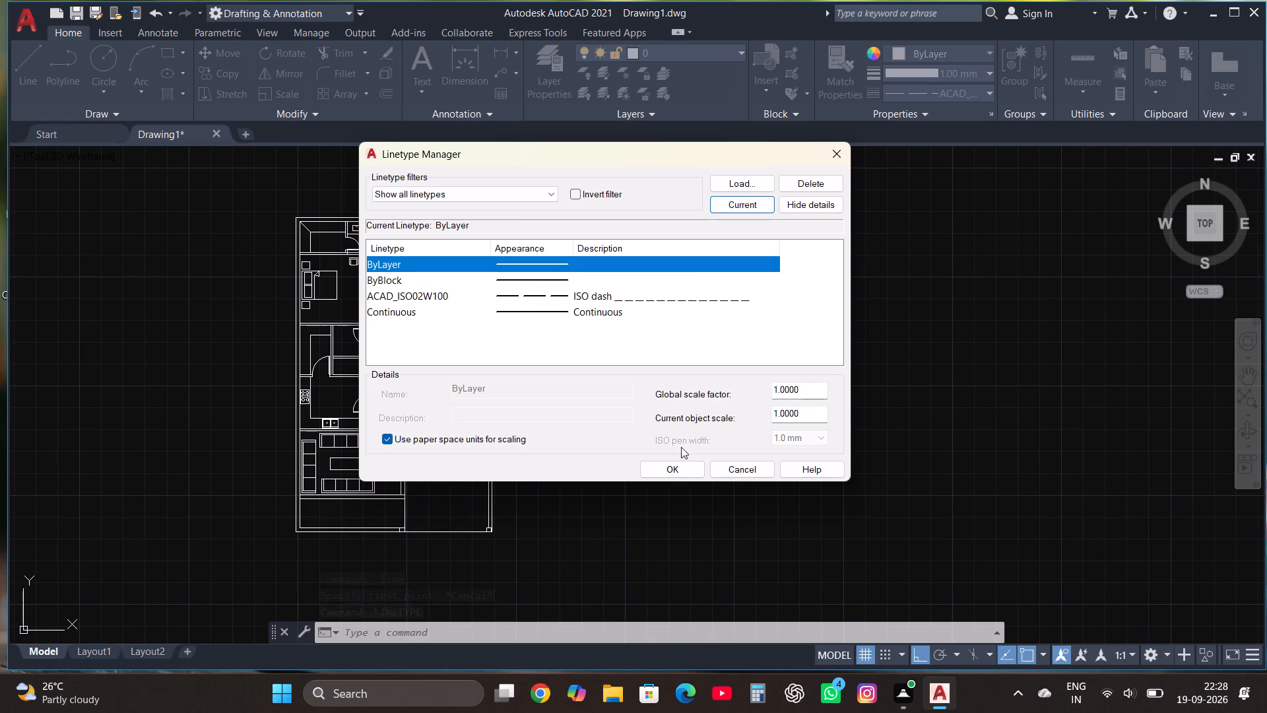
{"action": "left_click", "coordinate": [655, 471]}
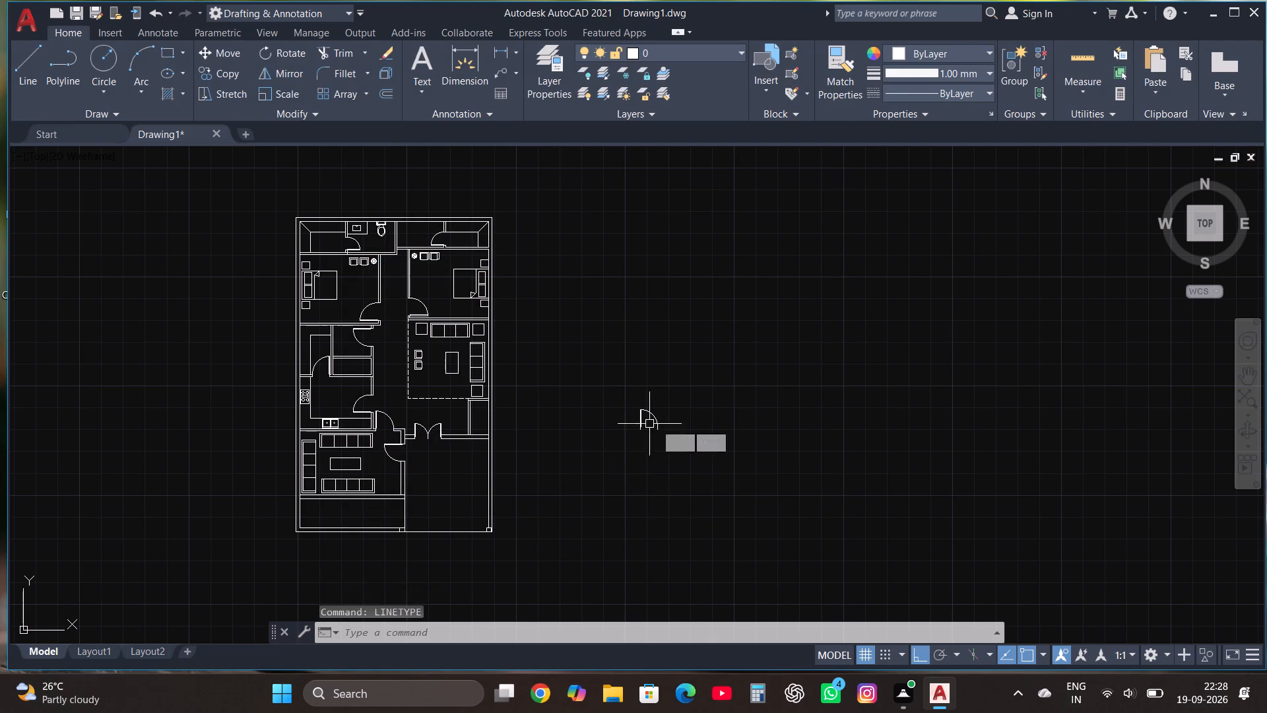
Delete the loose door symbol lying outside the floor plan, east of the building.
{"action": "left_click", "coordinate": [676, 440]}
{"action": "left_click", "coordinate": [610, 379]}
{"action": "key", "text": "Delete"}
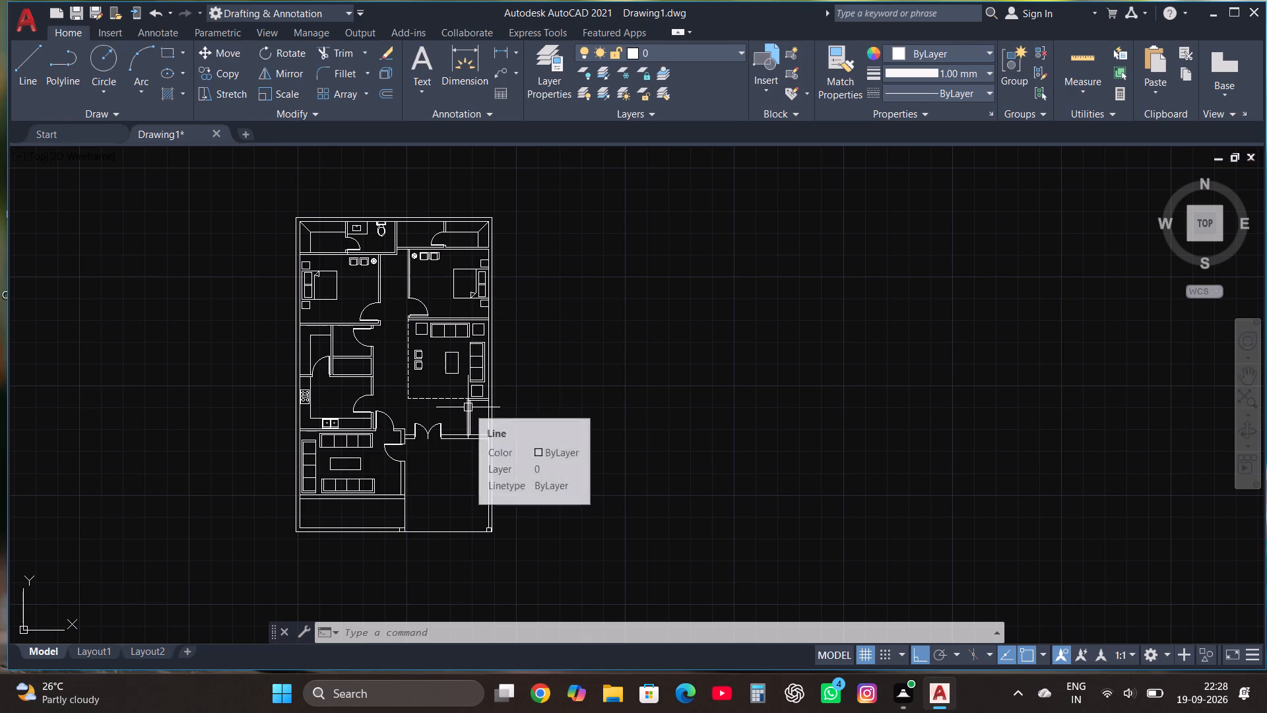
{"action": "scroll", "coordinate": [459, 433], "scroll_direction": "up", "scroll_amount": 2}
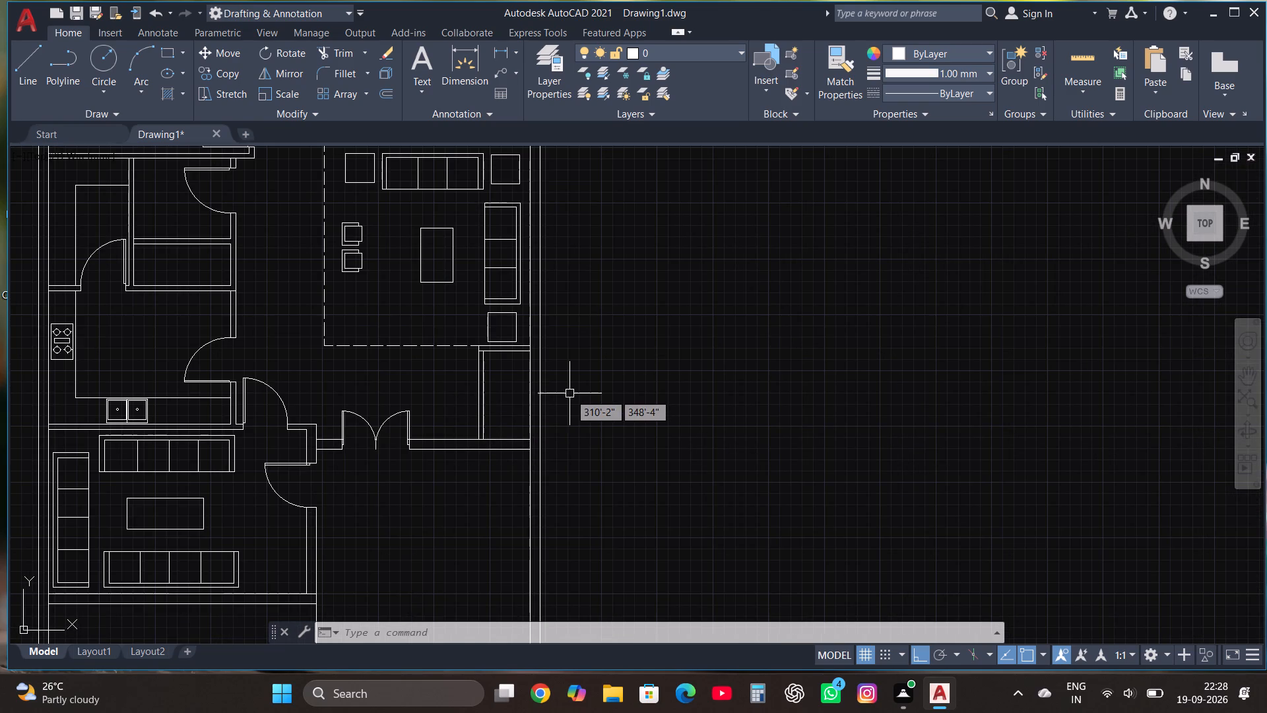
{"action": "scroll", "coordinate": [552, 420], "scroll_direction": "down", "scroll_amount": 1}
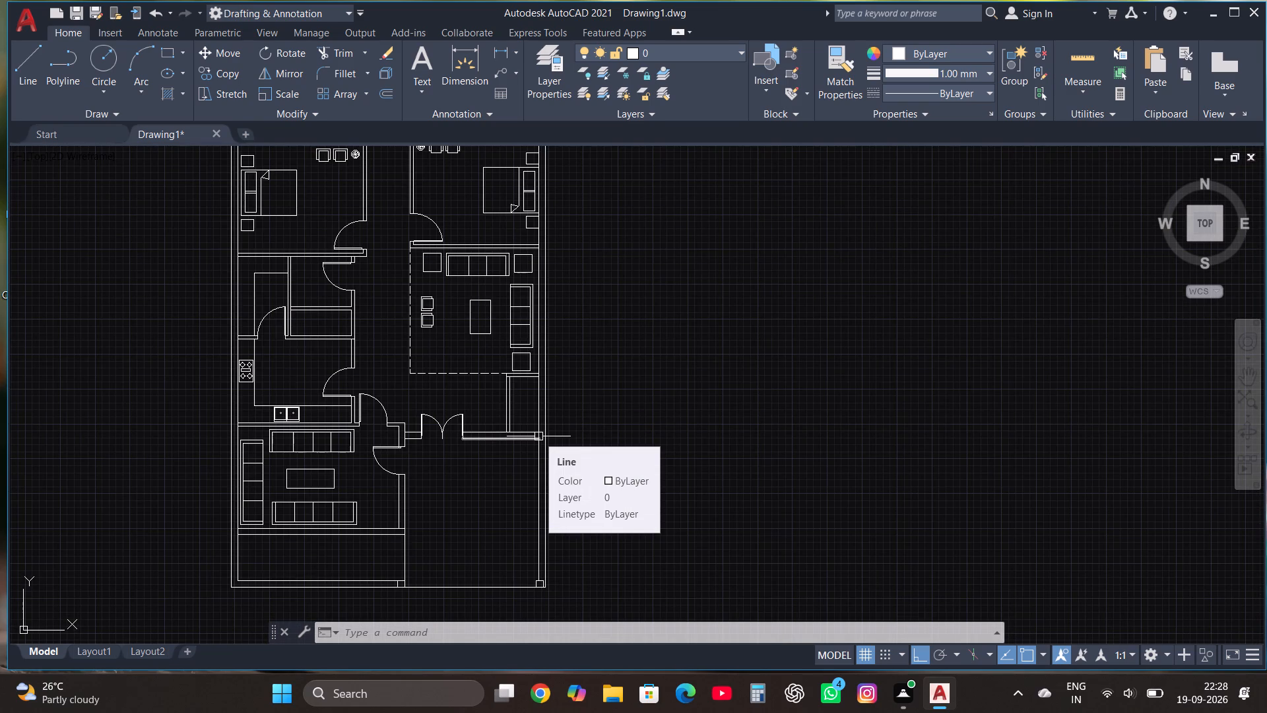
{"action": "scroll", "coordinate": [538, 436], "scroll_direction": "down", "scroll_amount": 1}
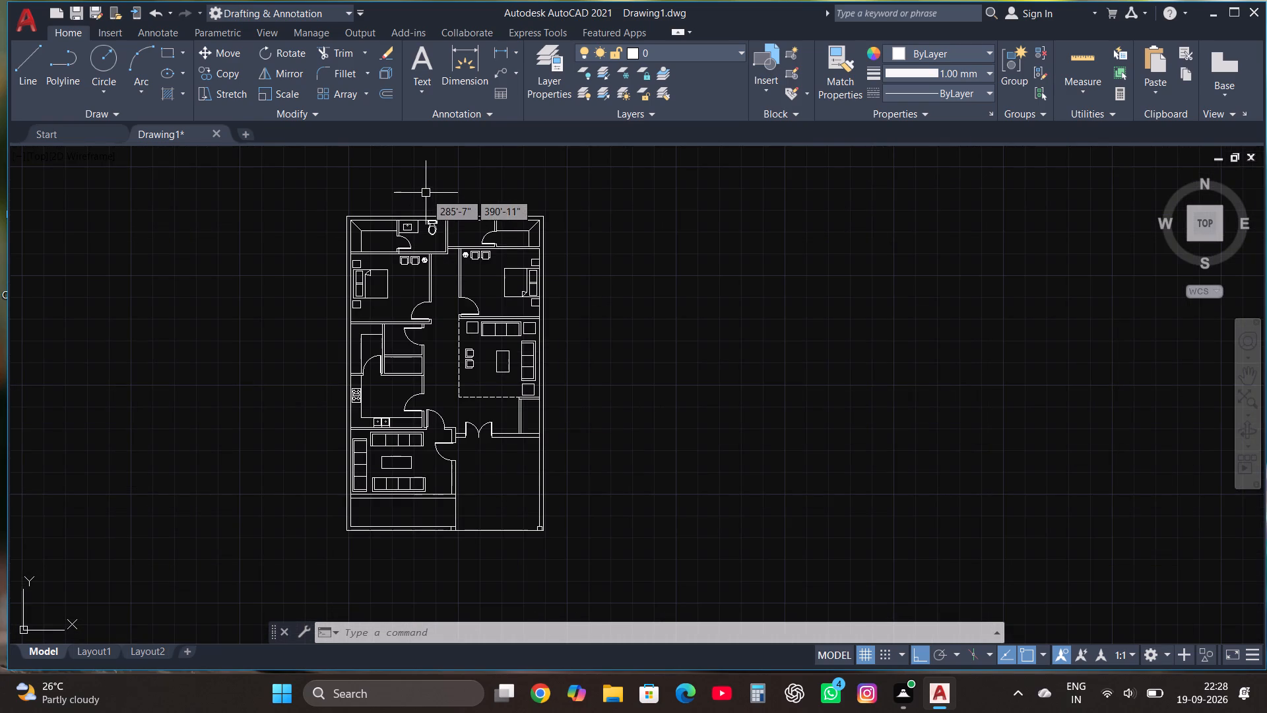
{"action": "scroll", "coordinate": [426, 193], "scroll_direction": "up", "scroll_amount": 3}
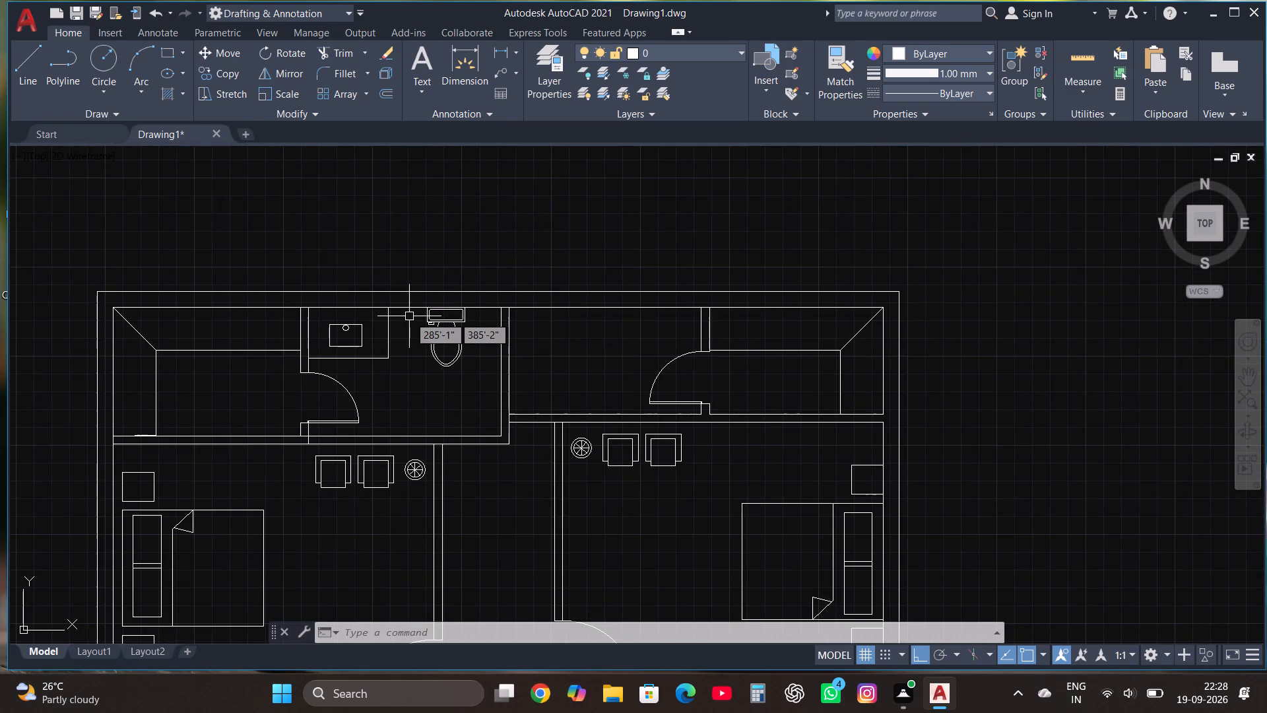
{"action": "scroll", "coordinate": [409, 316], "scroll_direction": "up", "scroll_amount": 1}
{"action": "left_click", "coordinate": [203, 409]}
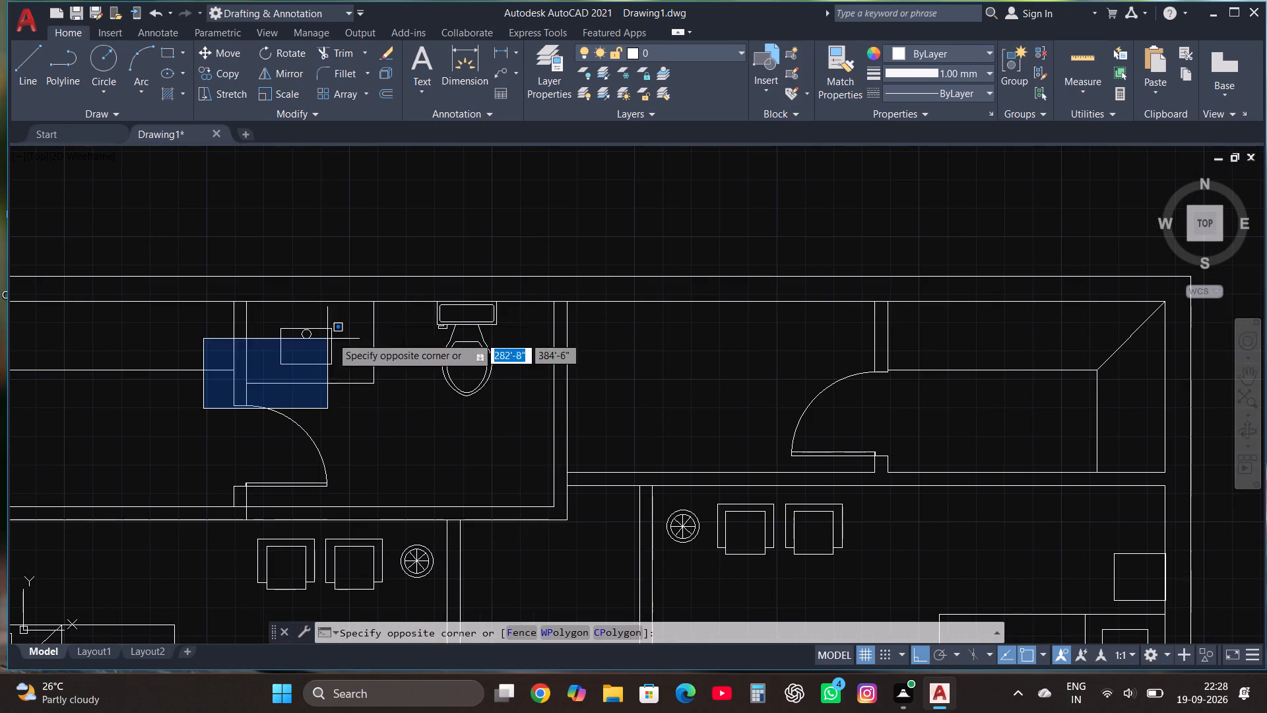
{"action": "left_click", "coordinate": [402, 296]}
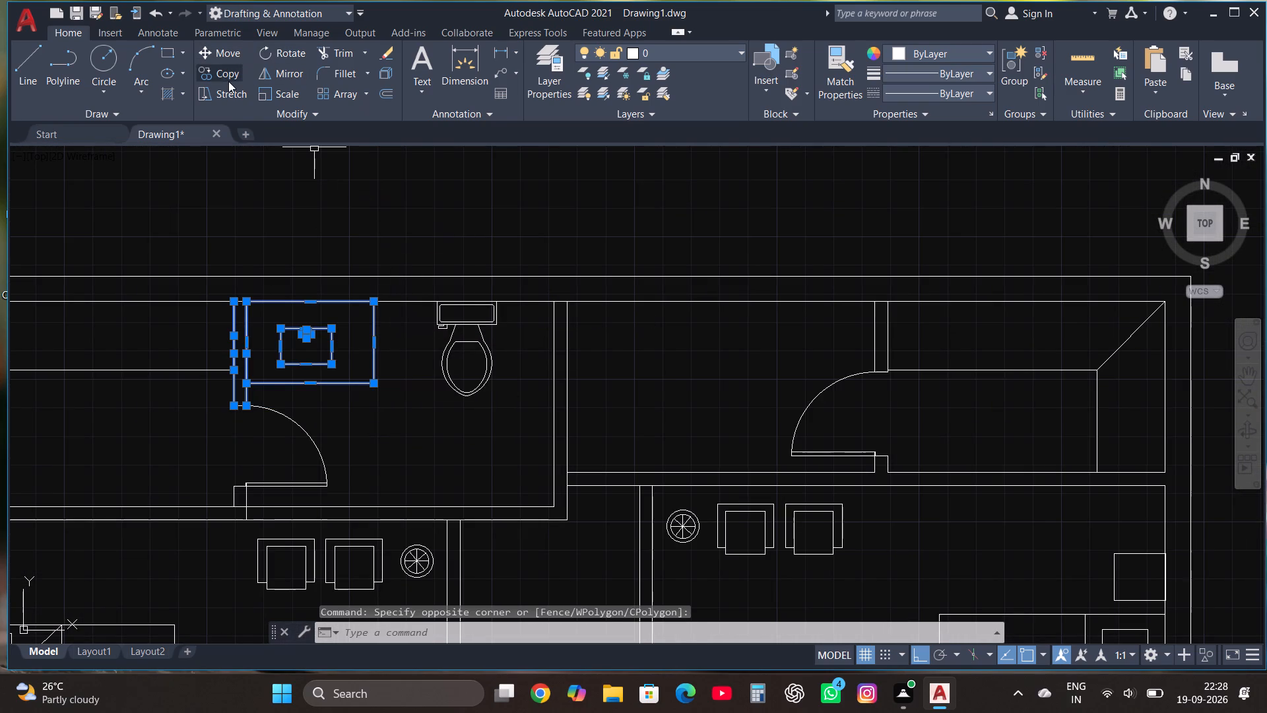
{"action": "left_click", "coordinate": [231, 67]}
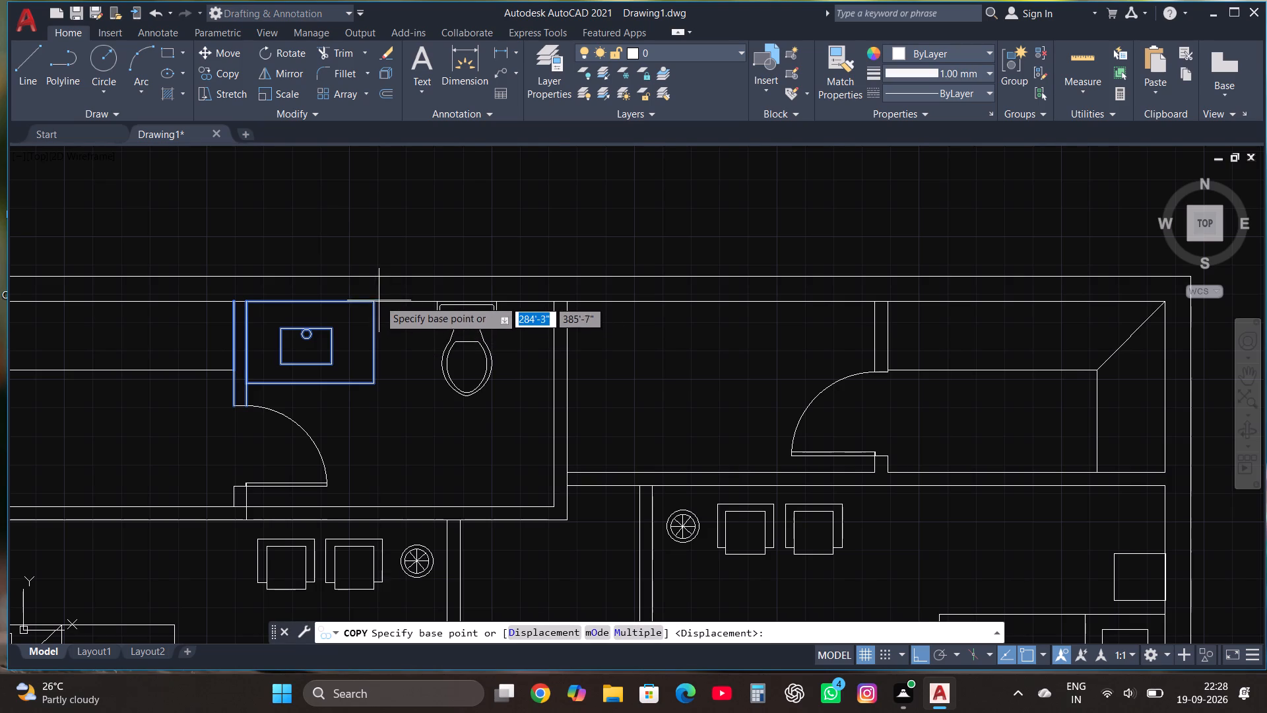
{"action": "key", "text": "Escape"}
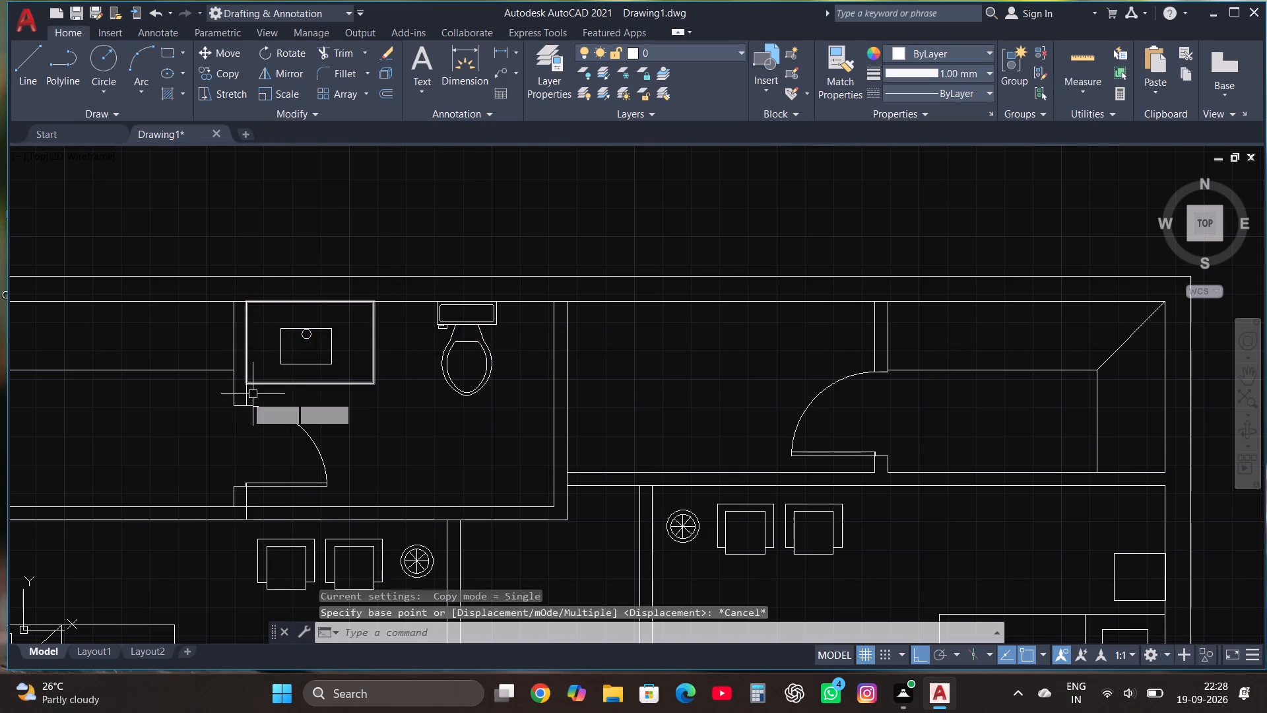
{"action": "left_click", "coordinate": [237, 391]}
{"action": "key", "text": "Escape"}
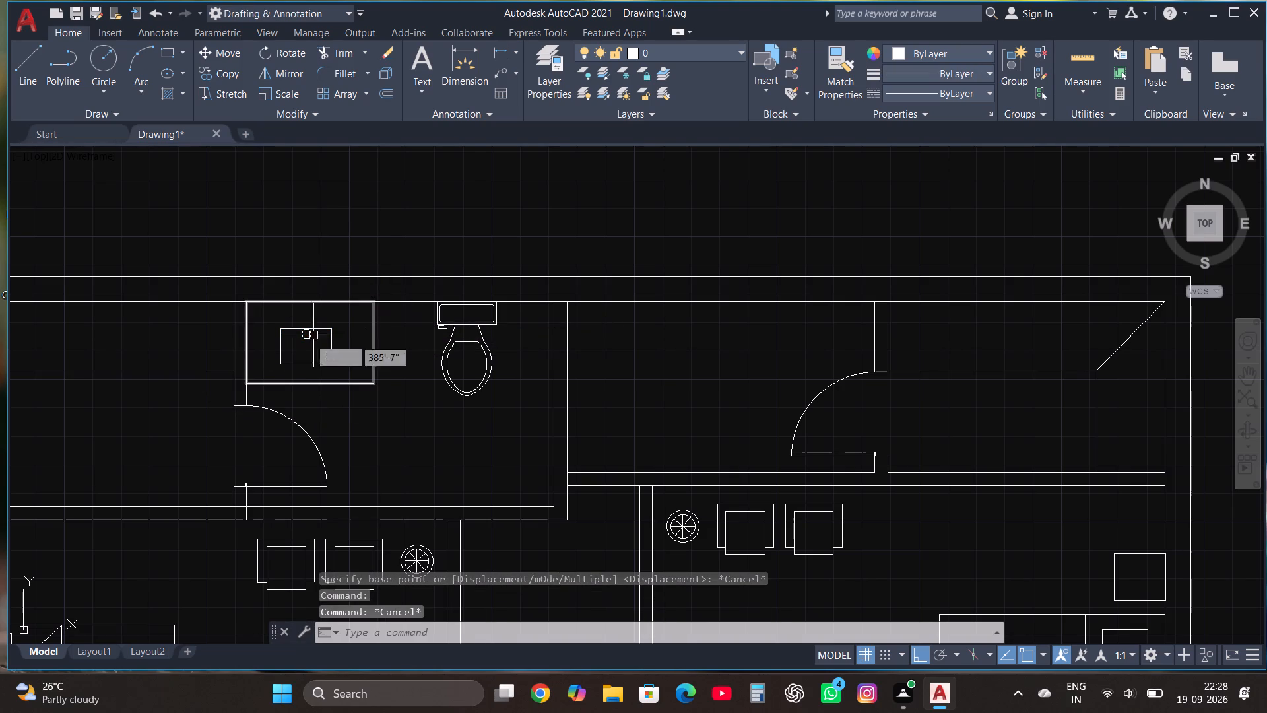
Copy the washbasin and its counter about 10' east into the adjoining bathroom, against the top wall.
{"action": "left_click", "coordinate": [242, 392]}
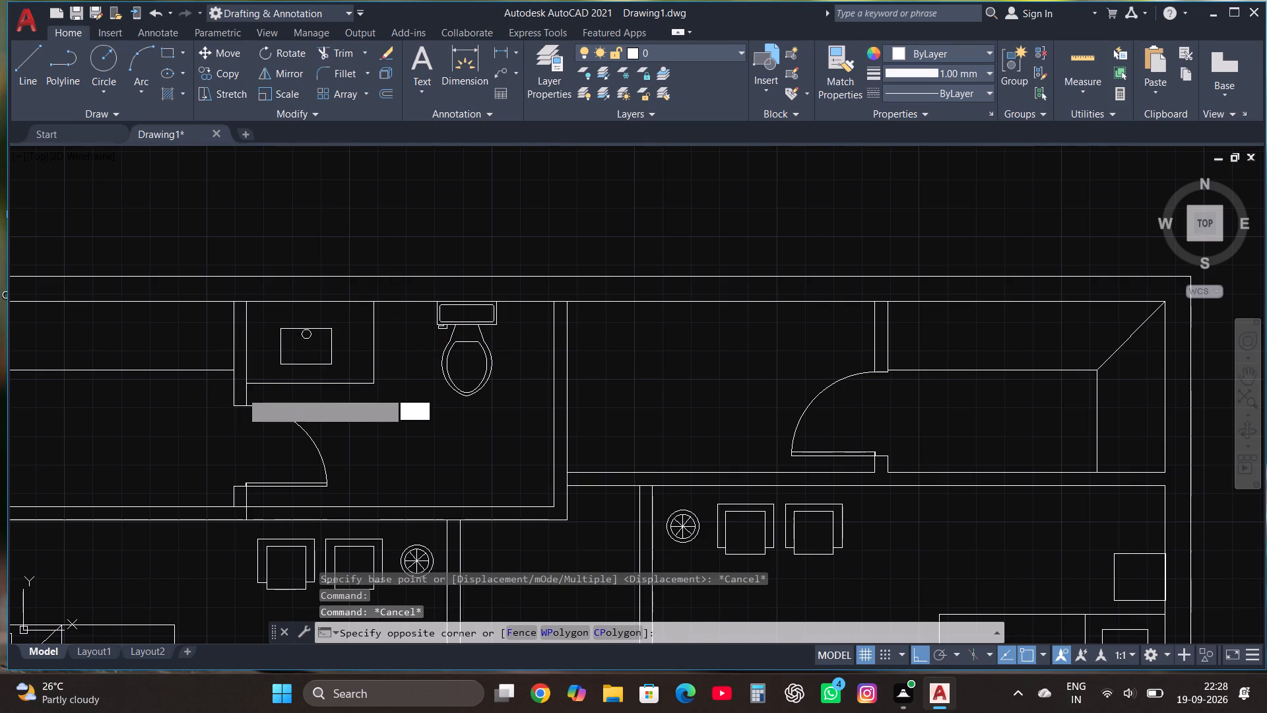
{"action": "left_click", "coordinate": [388, 295]}
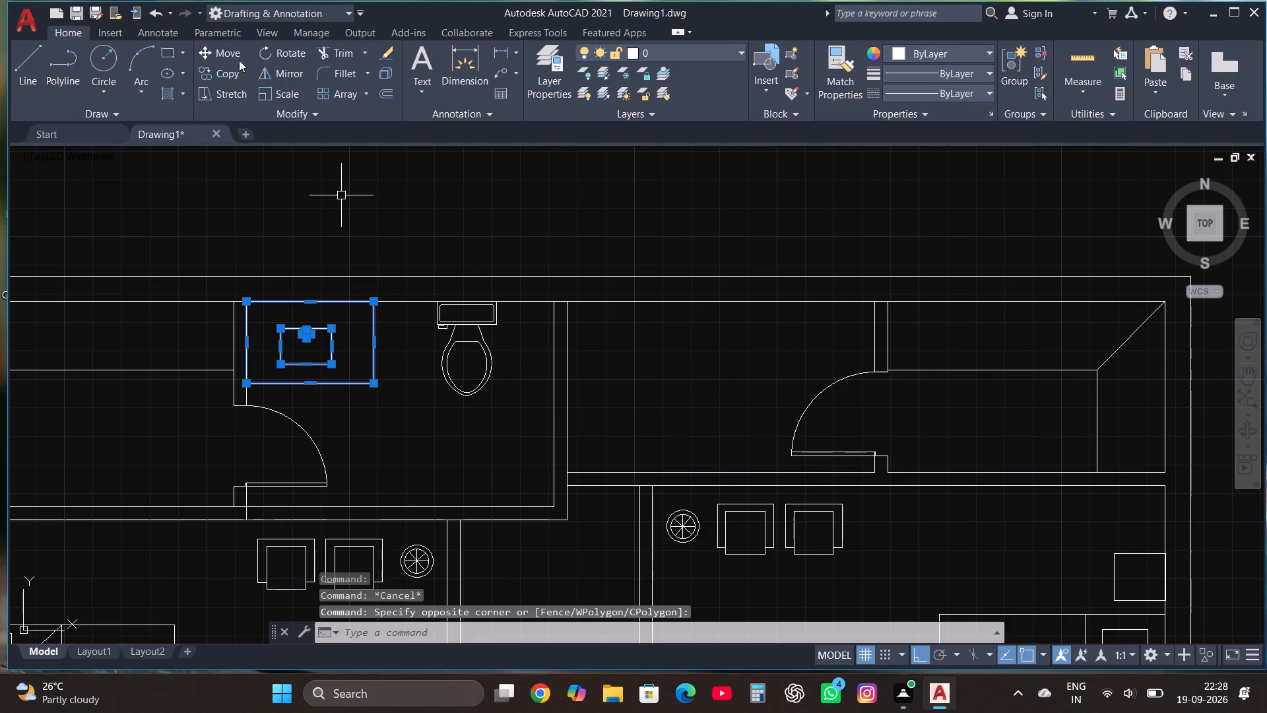
{"action": "left_click", "coordinate": [234, 73]}
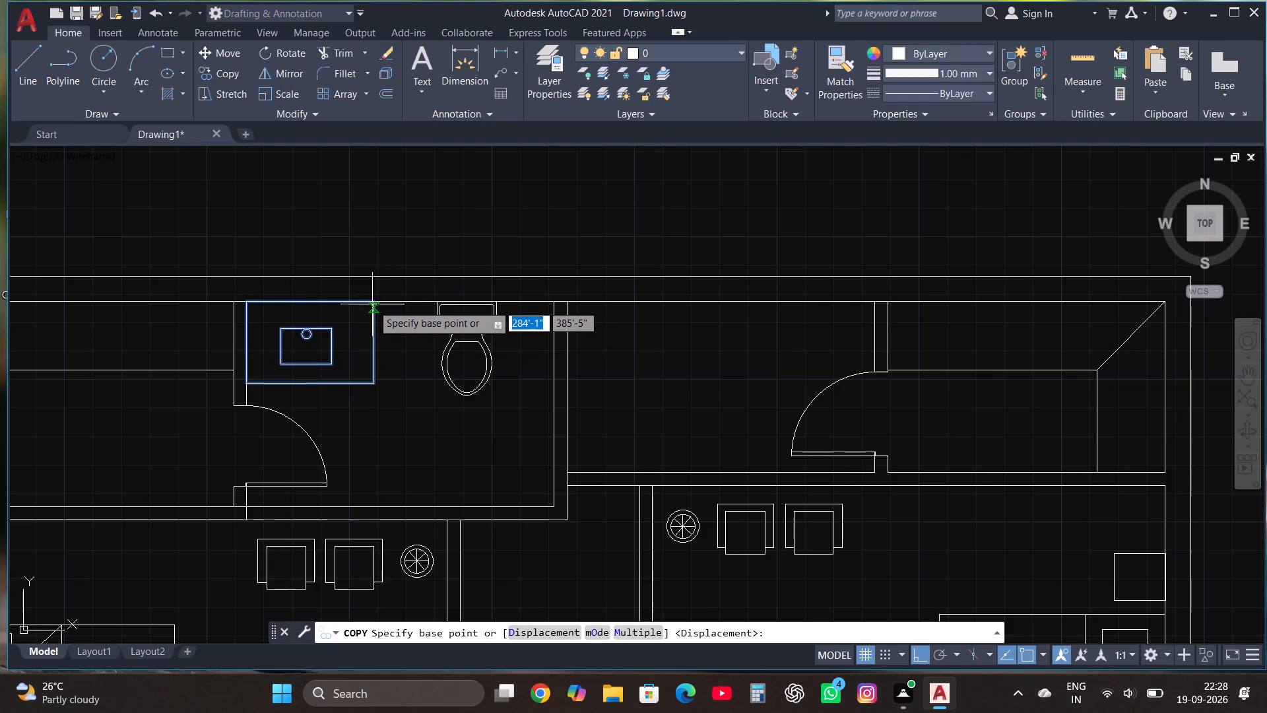
{"action": "left_click", "coordinate": [372, 300]}
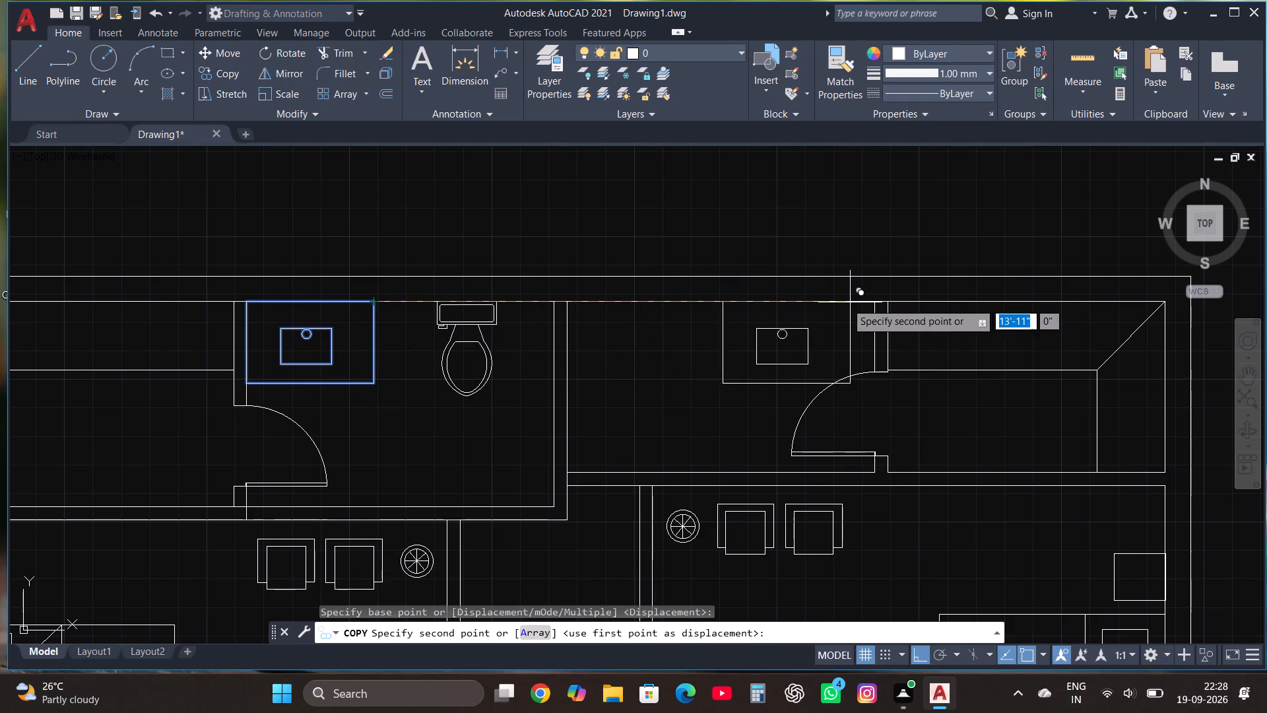
{"action": "left_click", "coordinate": [716, 308]}
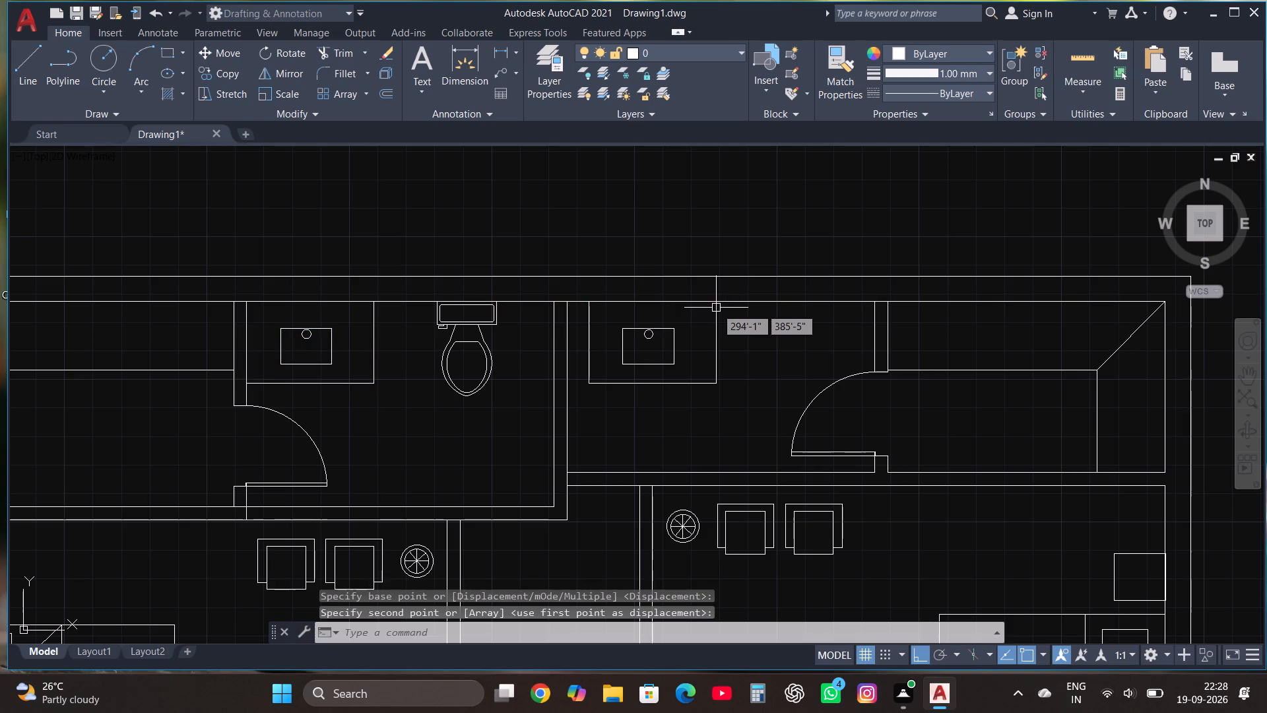
Copy the toilet horizontally into the adjoining bathroom, between the copied washbasin counter and the door wall.
{"action": "left_click", "coordinate": [412, 423]}
{"action": "left_click", "coordinate": [482, 341]}
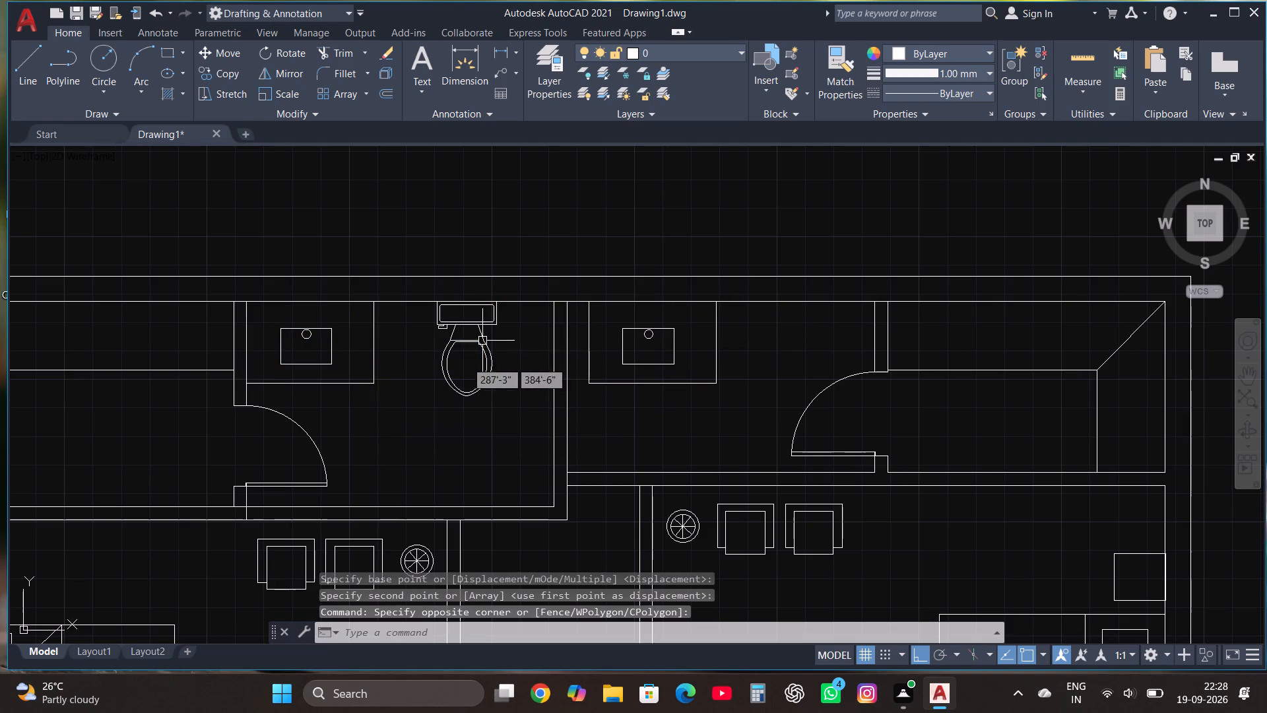
{"action": "left_click", "coordinate": [466, 361]}
{"action": "left_click", "coordinate": [466, 325]}
{"action": "left_click", "coordinate": [231, 71]}
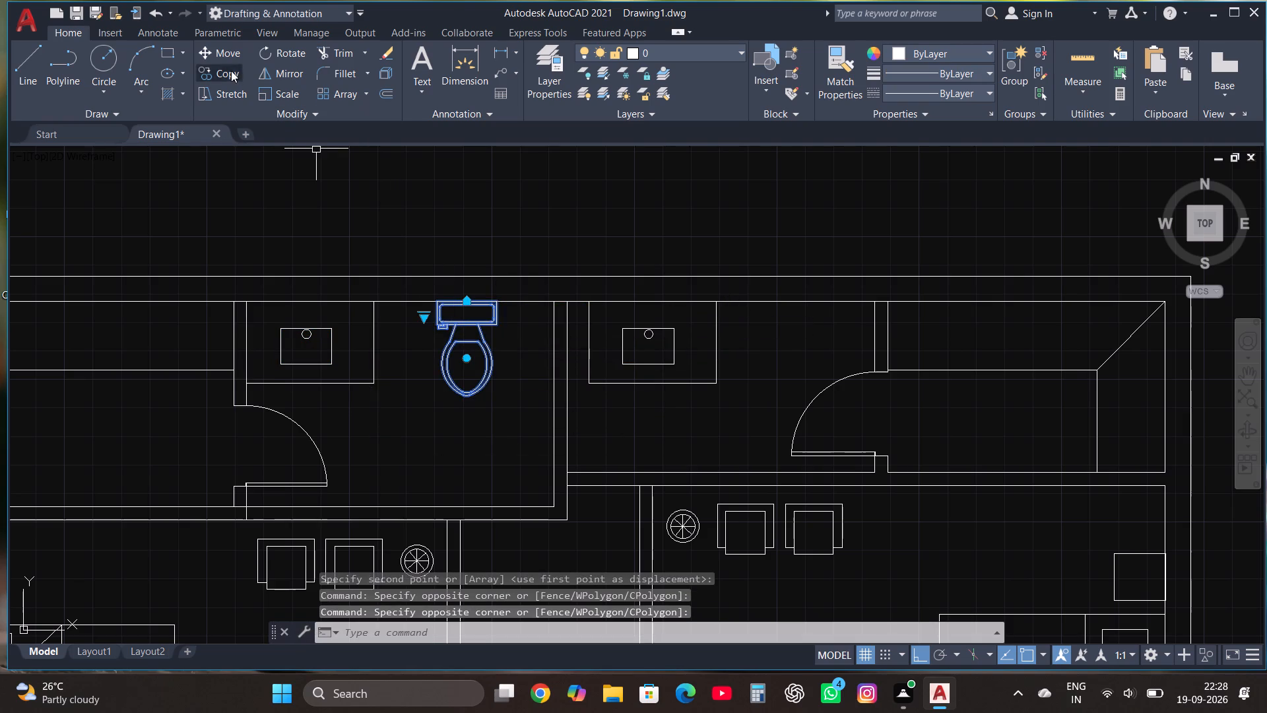
{"action": "left_click", "coordinate": [450, 336]}
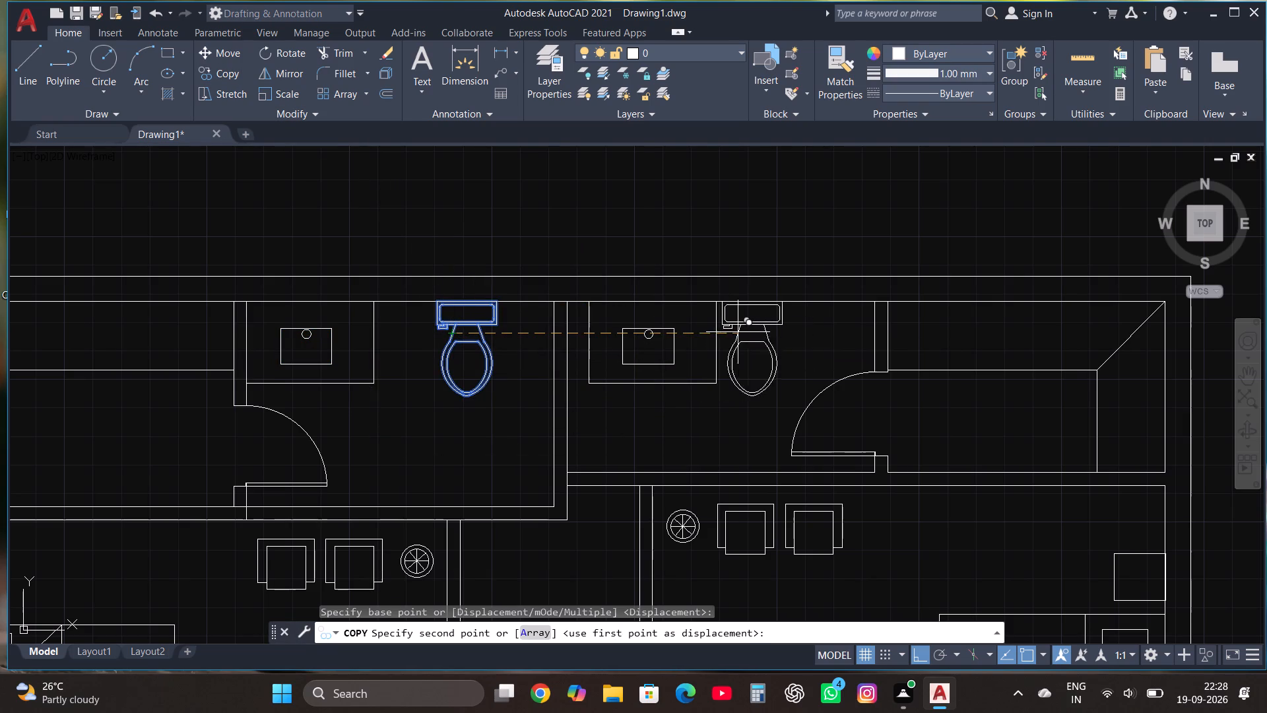
{"action": "left_click", "coordinate": [760, 331]}
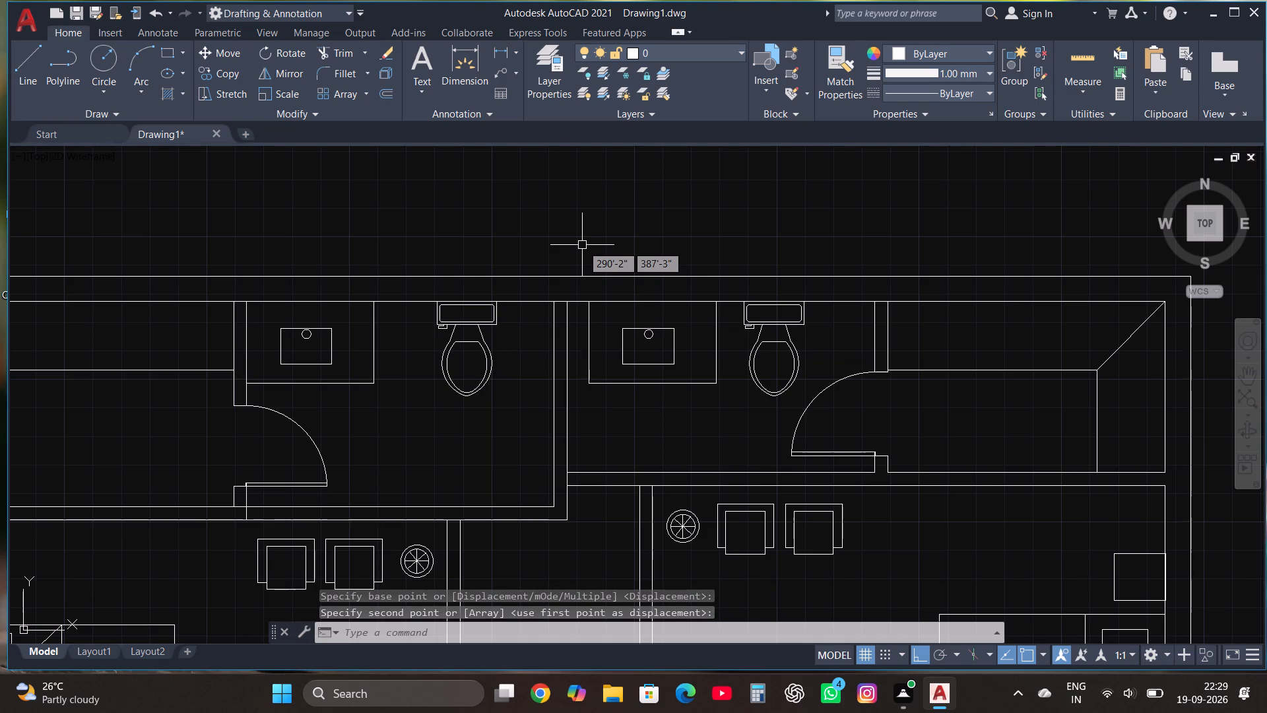
Copy the eastern bathroom's toilet to the empty space outside the plan's east wall, with Ortho off.
{"action": "scroll", "coordinate": [571, 246], "scroll_direction": "down", "scroll_amount": 2}
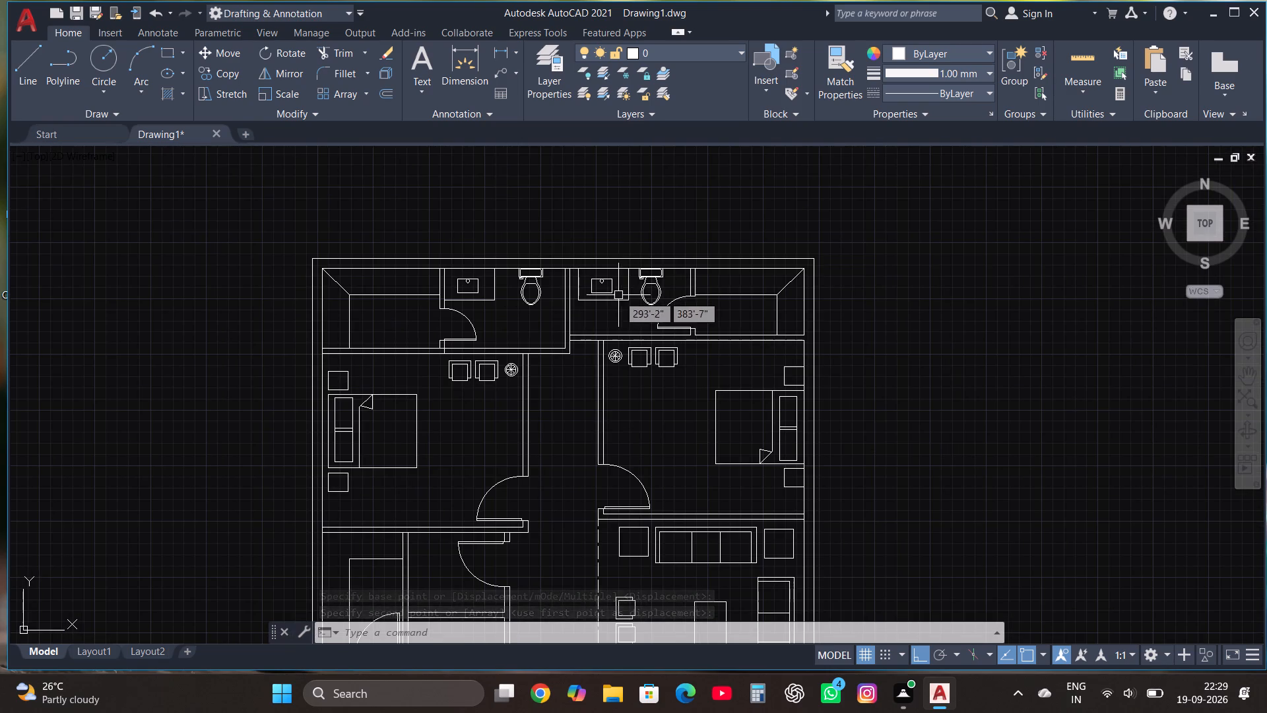
{"action": "left_click", "coordinate": [649, 285]}
{"action": "left_click", "coordinate": [232, 79]}
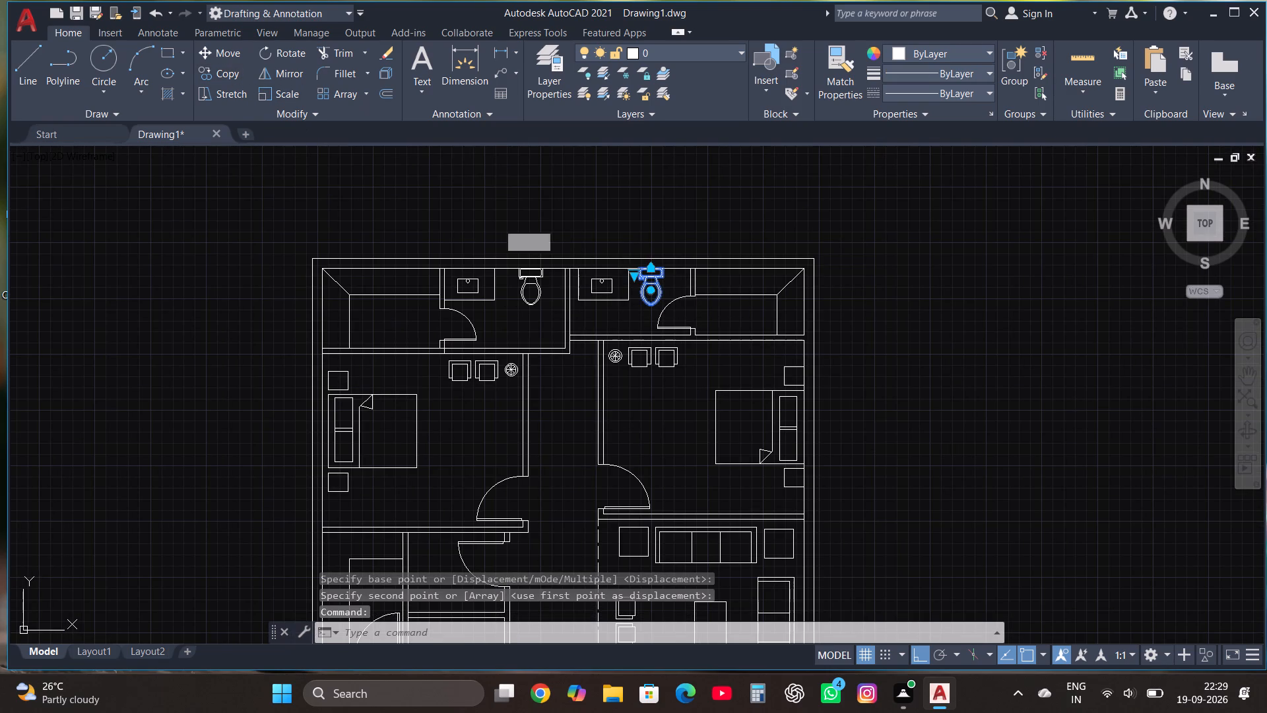
{"action": "left_click", "coordinate": [652, 283]}
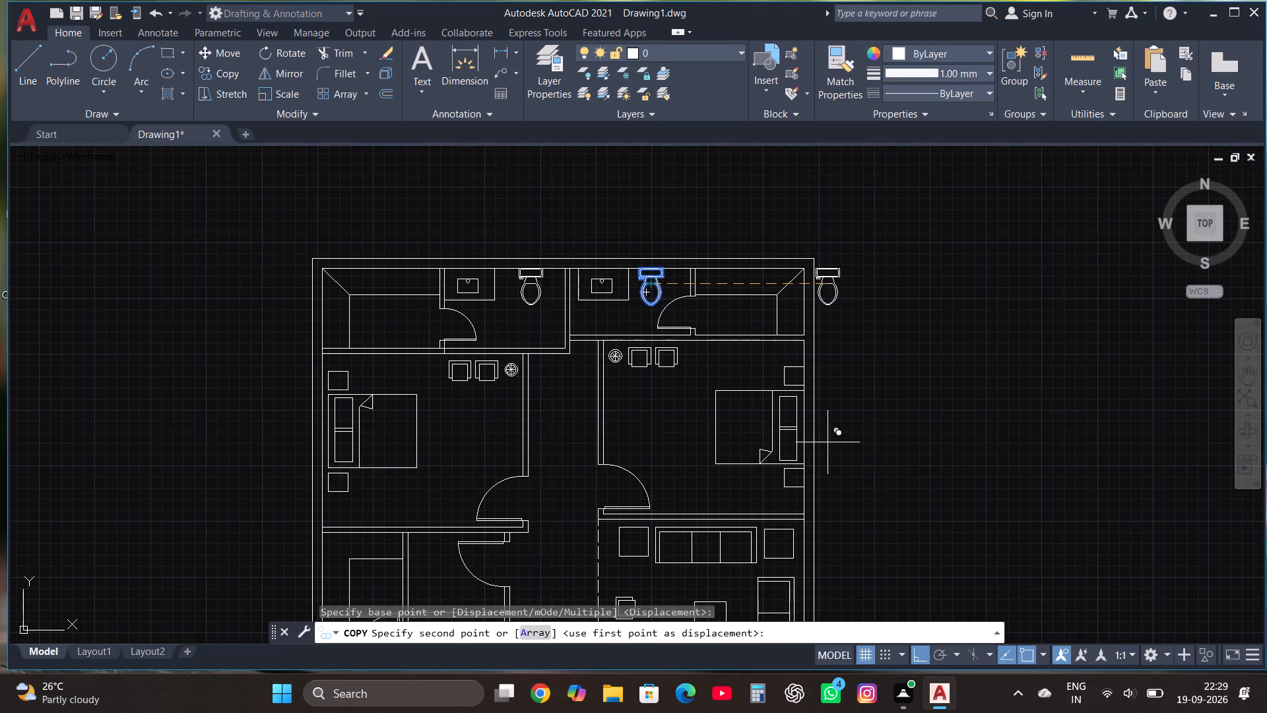
{"action": "key", "text": "F8"}
{"action": "left_click", "coordinate": [914, 545]}
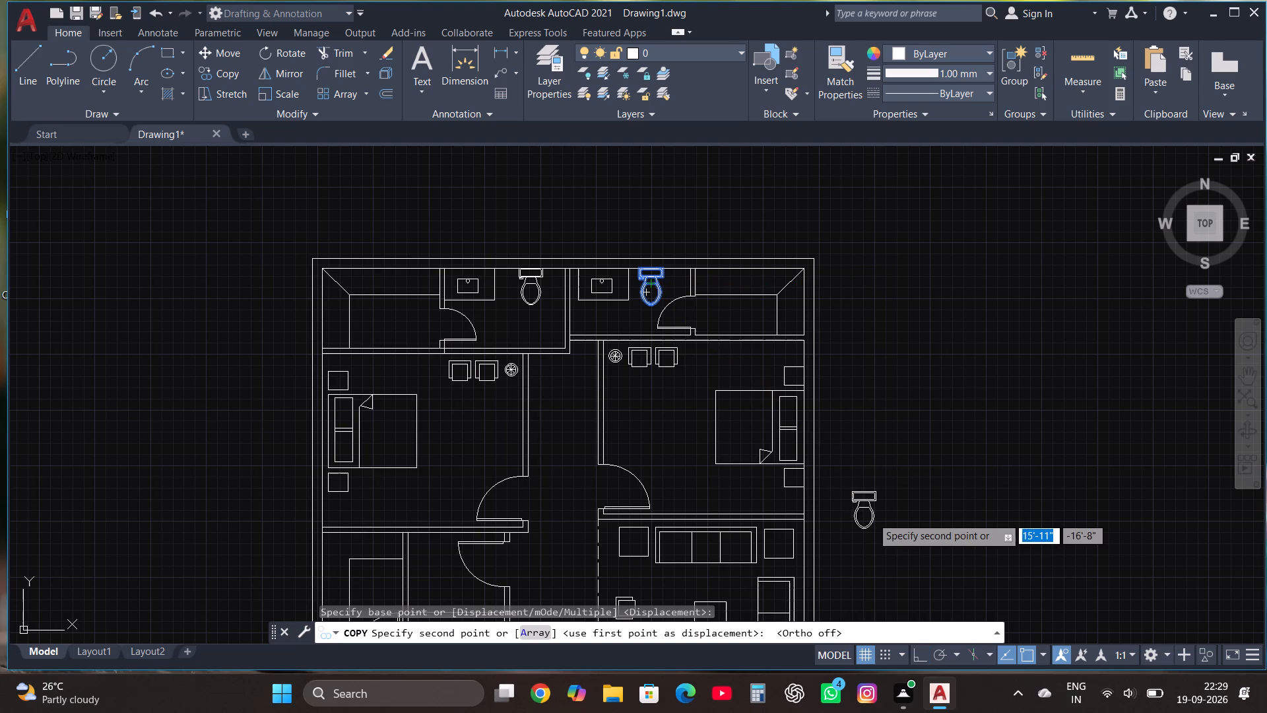
{"action": "left_click", "coordinate": [913, 530]}
Rotate the toilet copy outside the plan by 90 degrees with Ortho on, so its bowl faces east.
{"action": "left_click", "coordinate": [911, 526]}
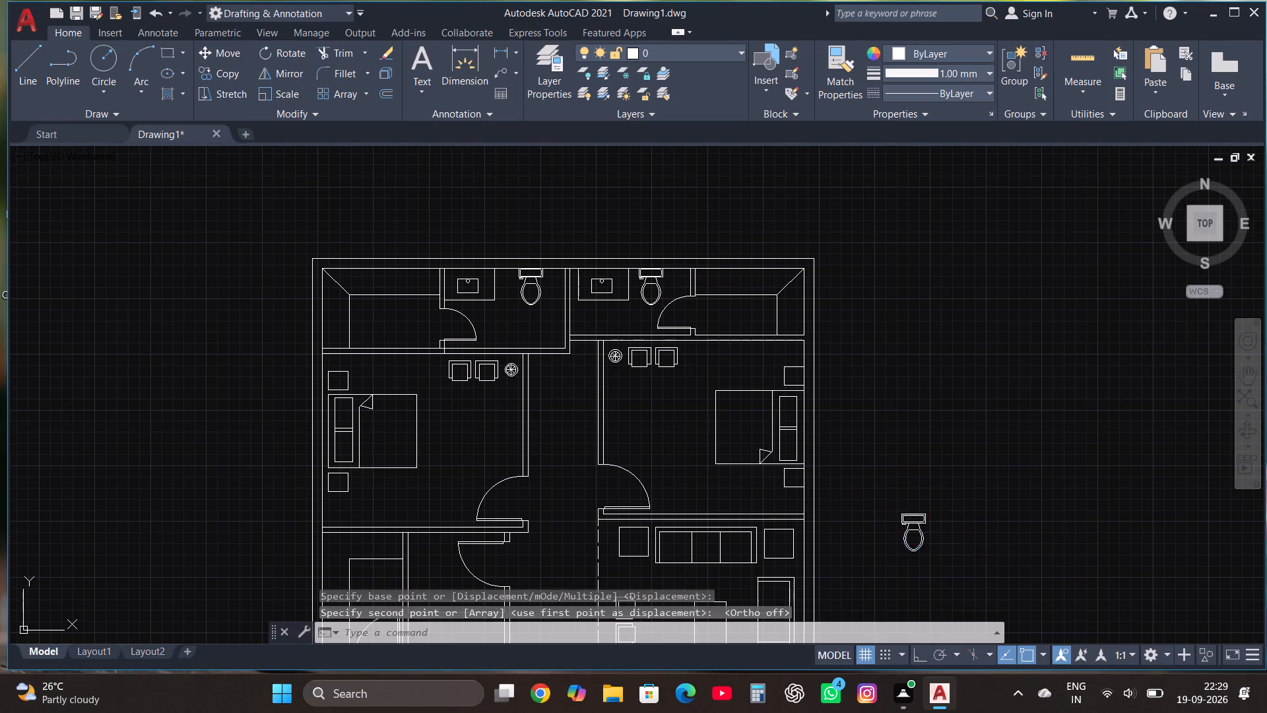
{"action": "left_click", "coordinate": [302, 49]}
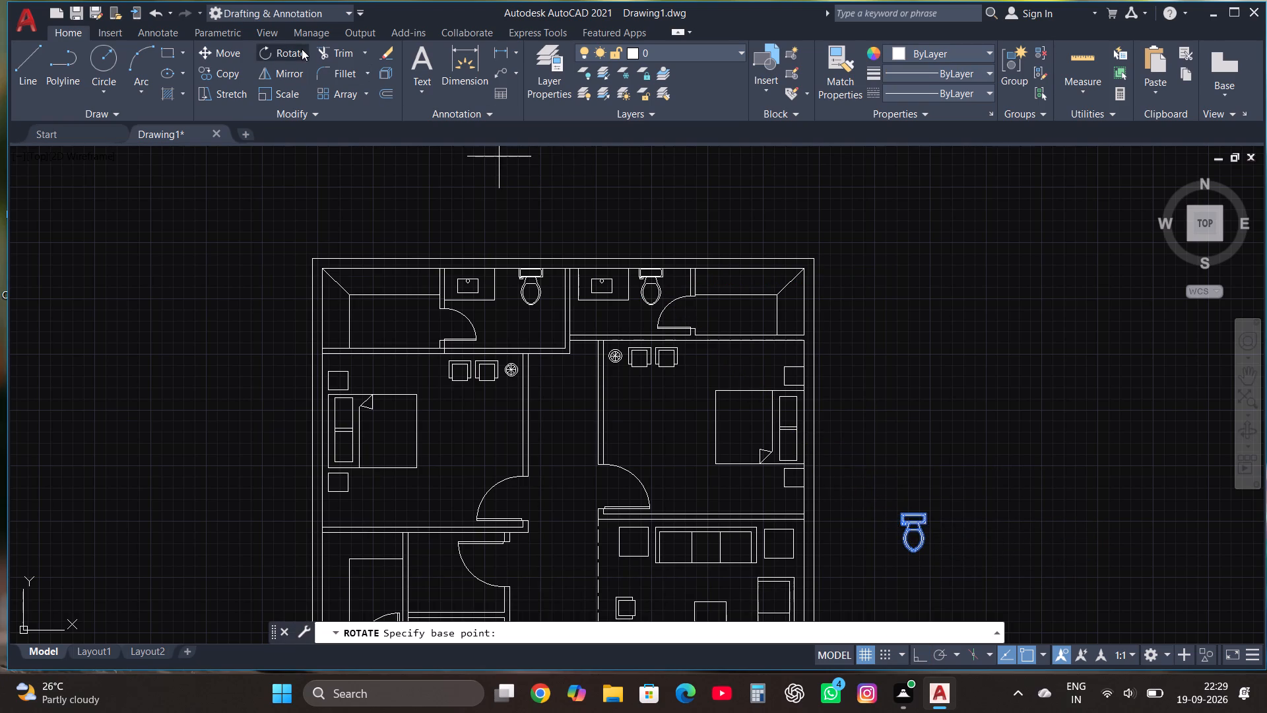
{"action": "left_click", "coordinate": [928, 525]}
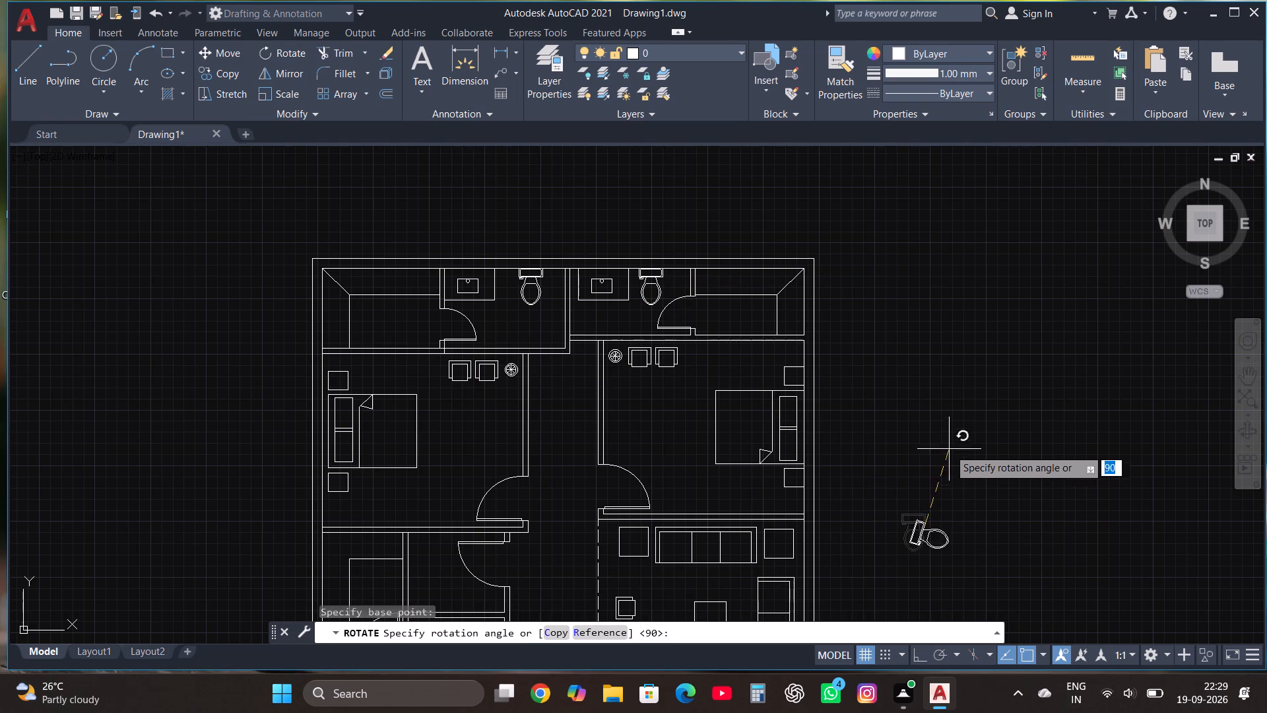
{"action": "key", "text": "F8"}
{"action": "left_click", "coordinate": [931, 410]}
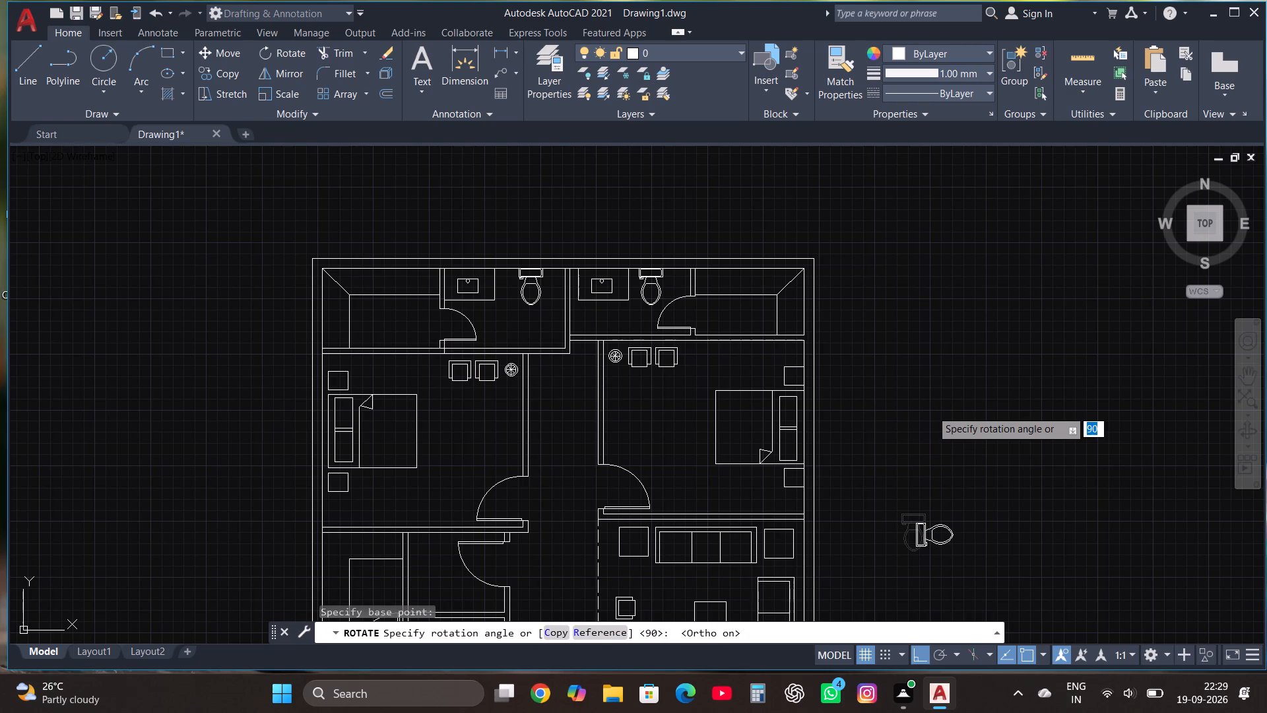
{"action": "left_click", "coordinate": [925, 397]}
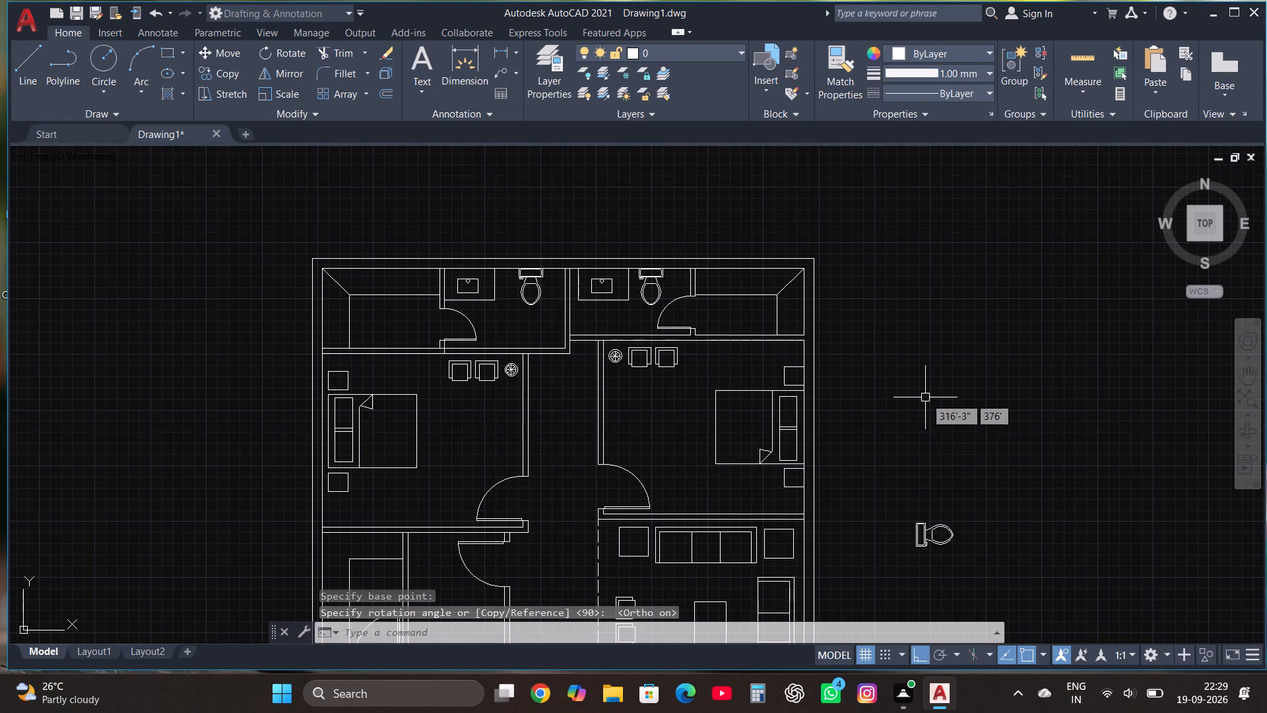
Move the rotated toilet into the small bathroom below the living area, its tank against the west wall, with Ortho off.
{"action": "left_click", "coordinate": [930, 531]}
{"action": "left_click", "coordinate": [241, 56]}
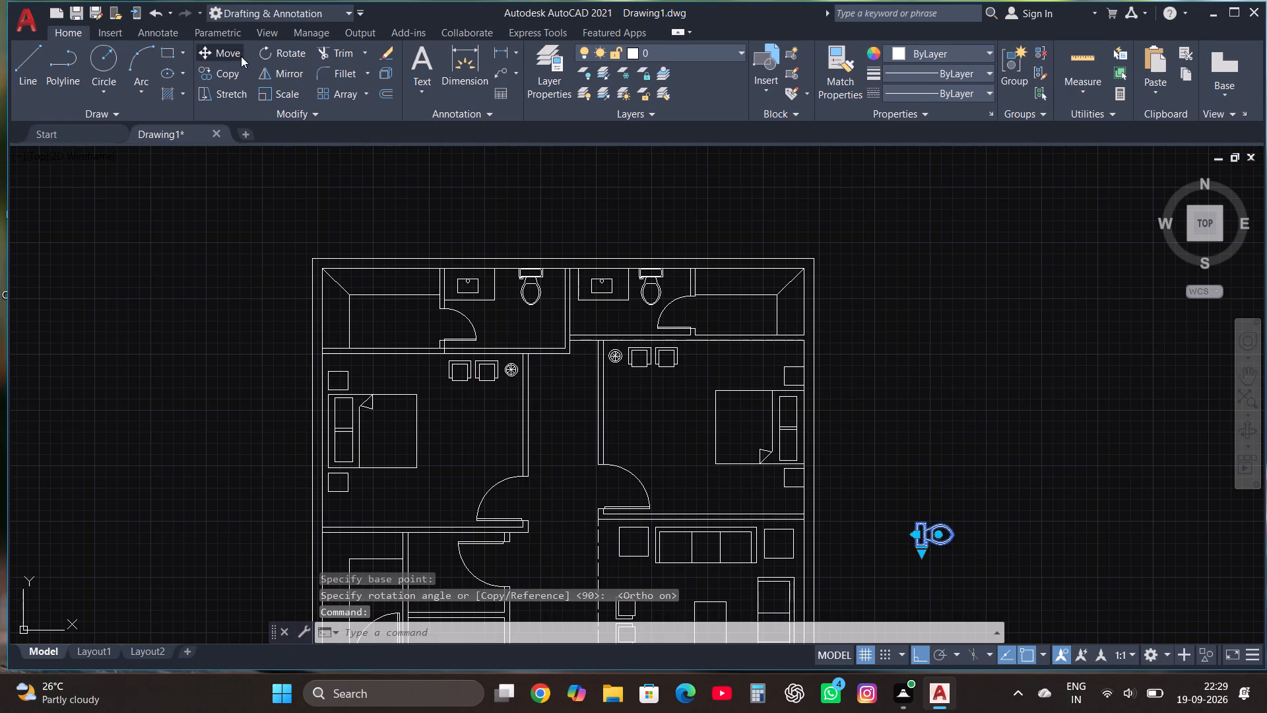
{"action": "scroll", "coordinate": [902, 569], "scroll_direction": "up", "scroll_amount": 2}
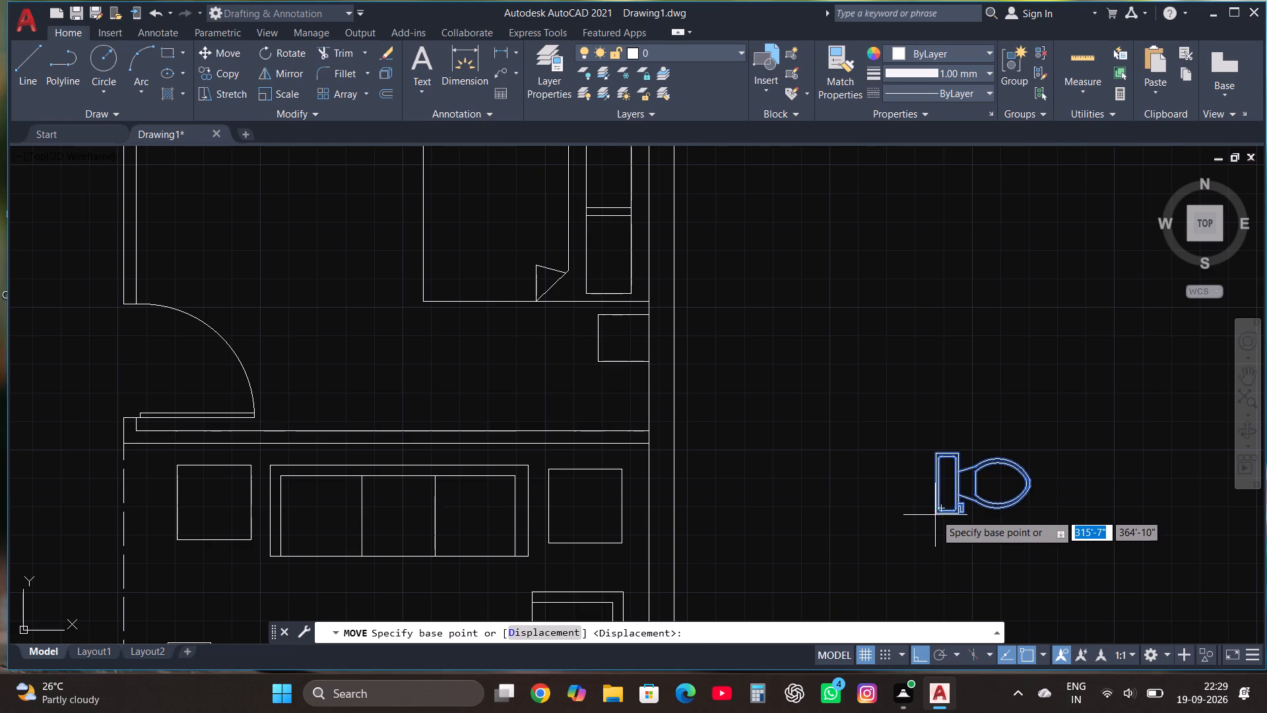
{"action": "left_click", "coordinate": [935, 514]}
{"action": "scroll", "coordinate": [841, 373], "scroll_direction": "down", "scroll_amount": 3}
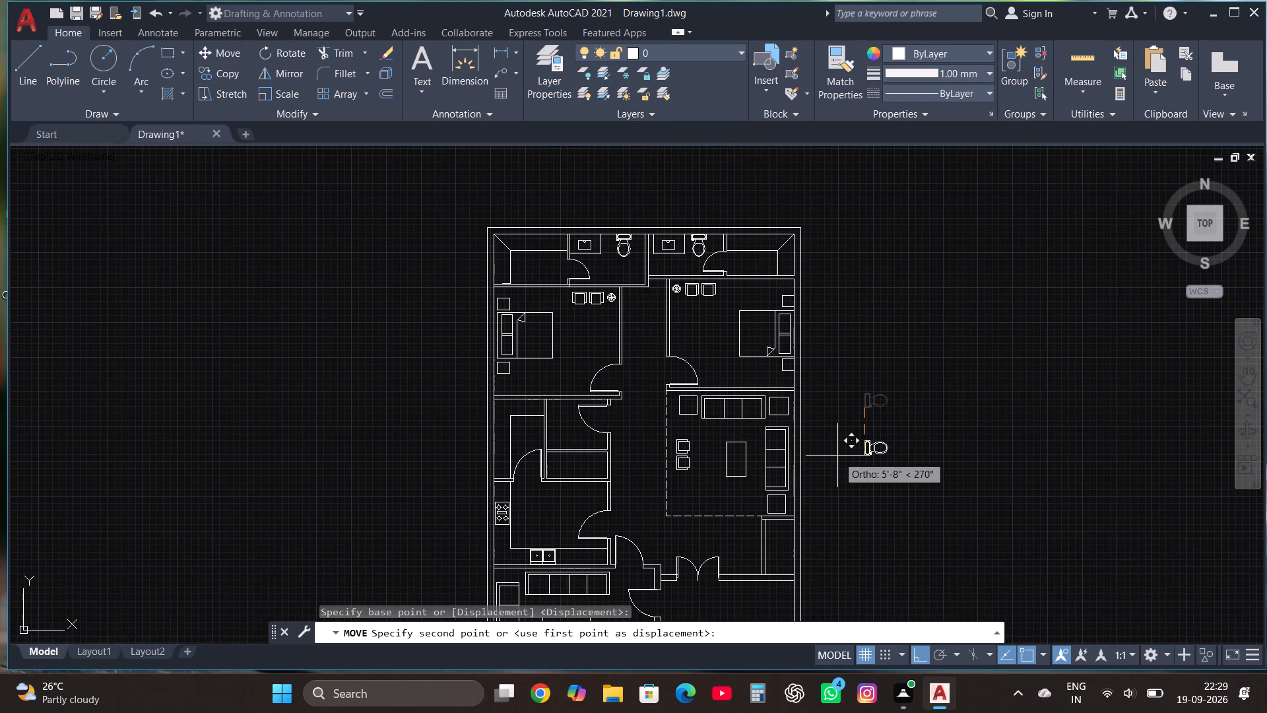
{"action": "key", "text": "F8"}
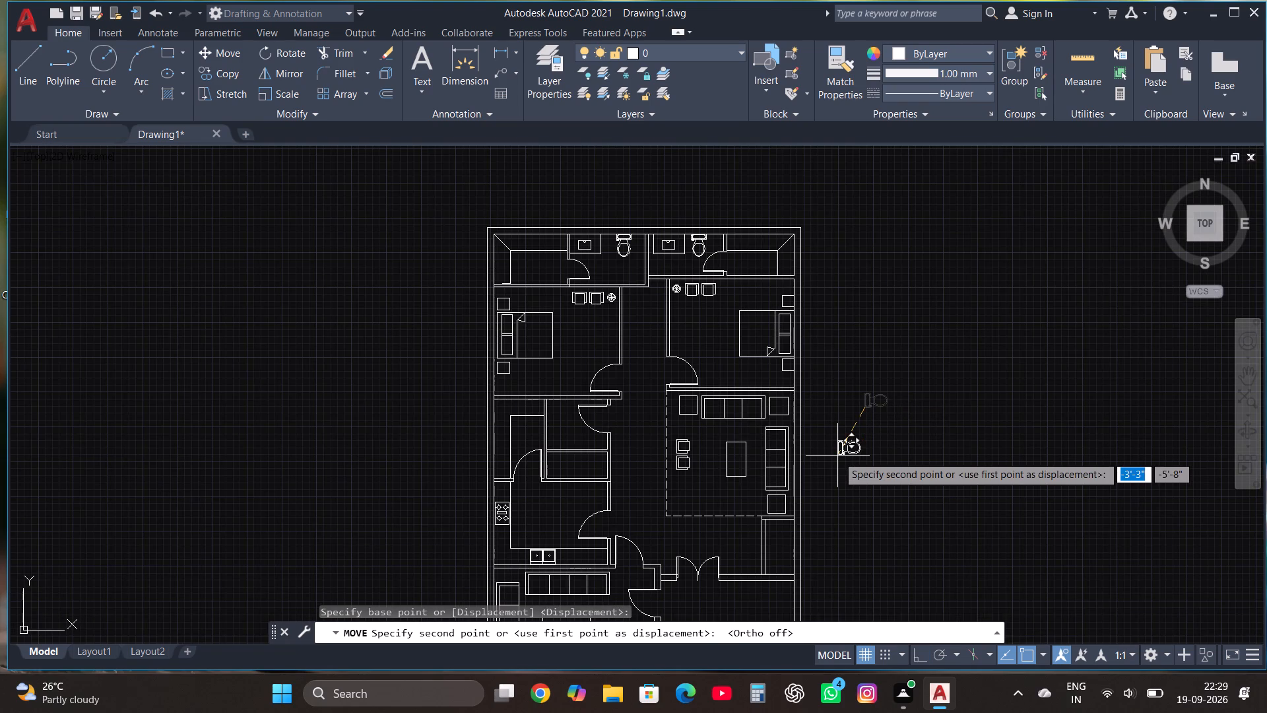
{"action": "scroll", "coordinate": [787, 559], "scroll_direction": "up", "scroll_amount": 1}
{"action": "scroll", "coordinate": [742, 528], "scroll_direction": "up", "scroll_amount": 4}
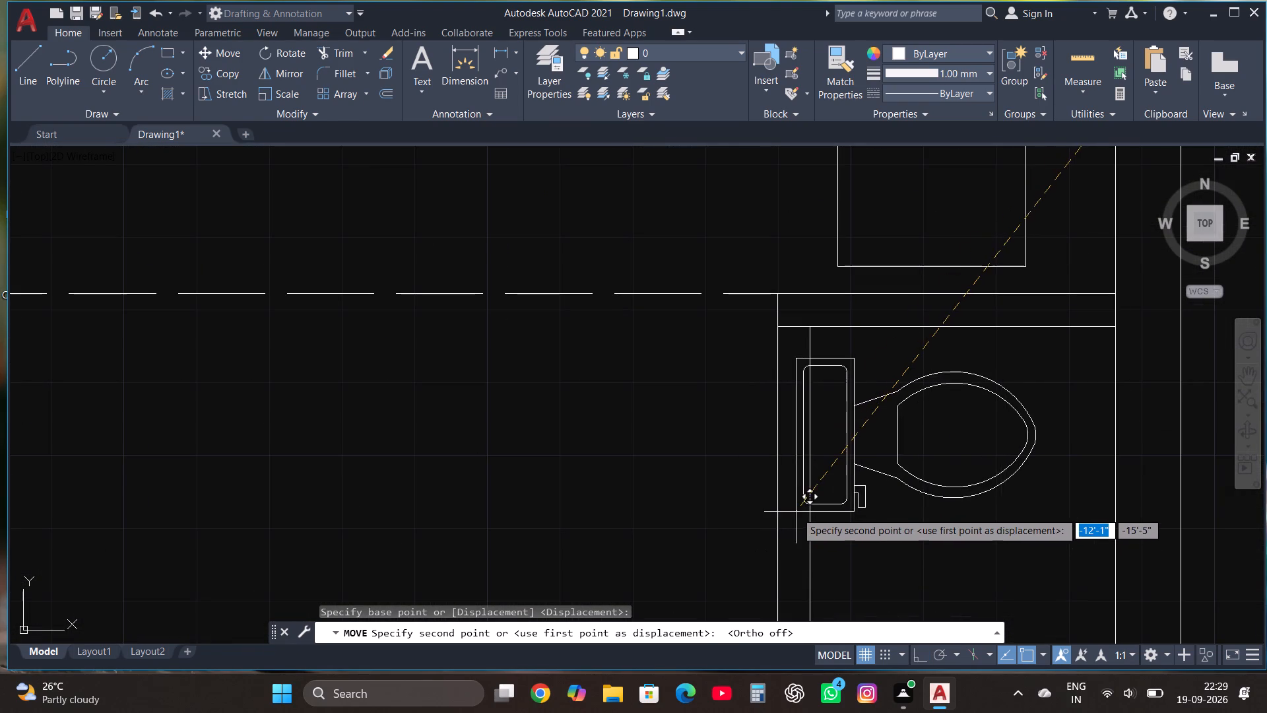
{"action": "left_click", "coordinate": [809, 517]}
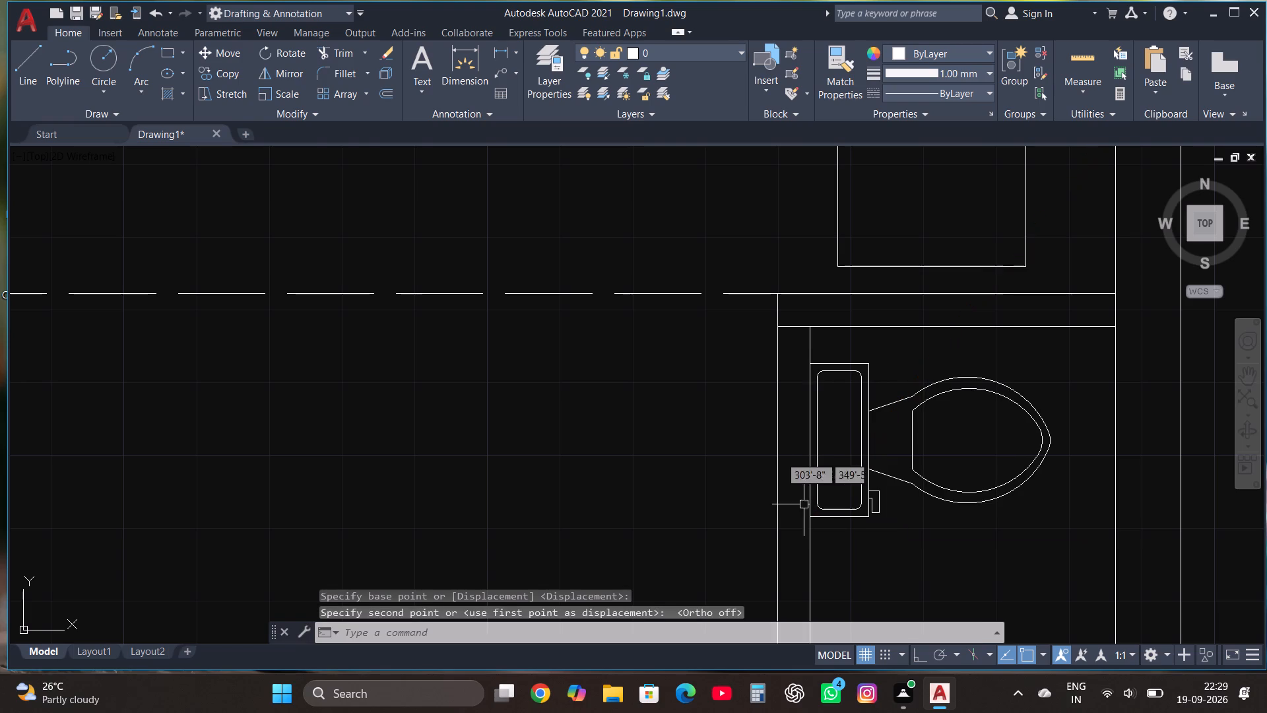
Copy the northwest bathroom's washbasin and counter to the empty space outside the plan's east wall, near the small bathroom.
{"action": "scroll", "coordinate": [757, 455], "scroll_direction": "down", "scroll_amount": 3}
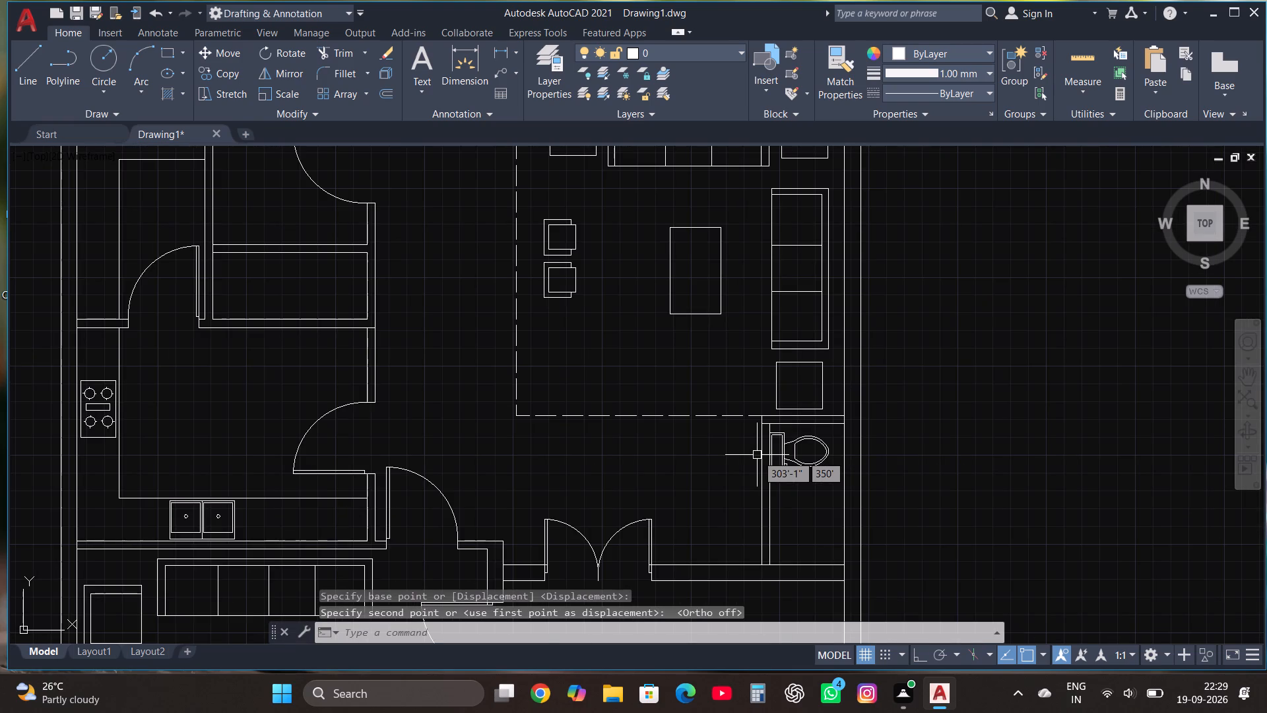
{"action": "scroll", "coordinate": [757, 465], "scroll_direction": "down", "scroll_amount": 3}
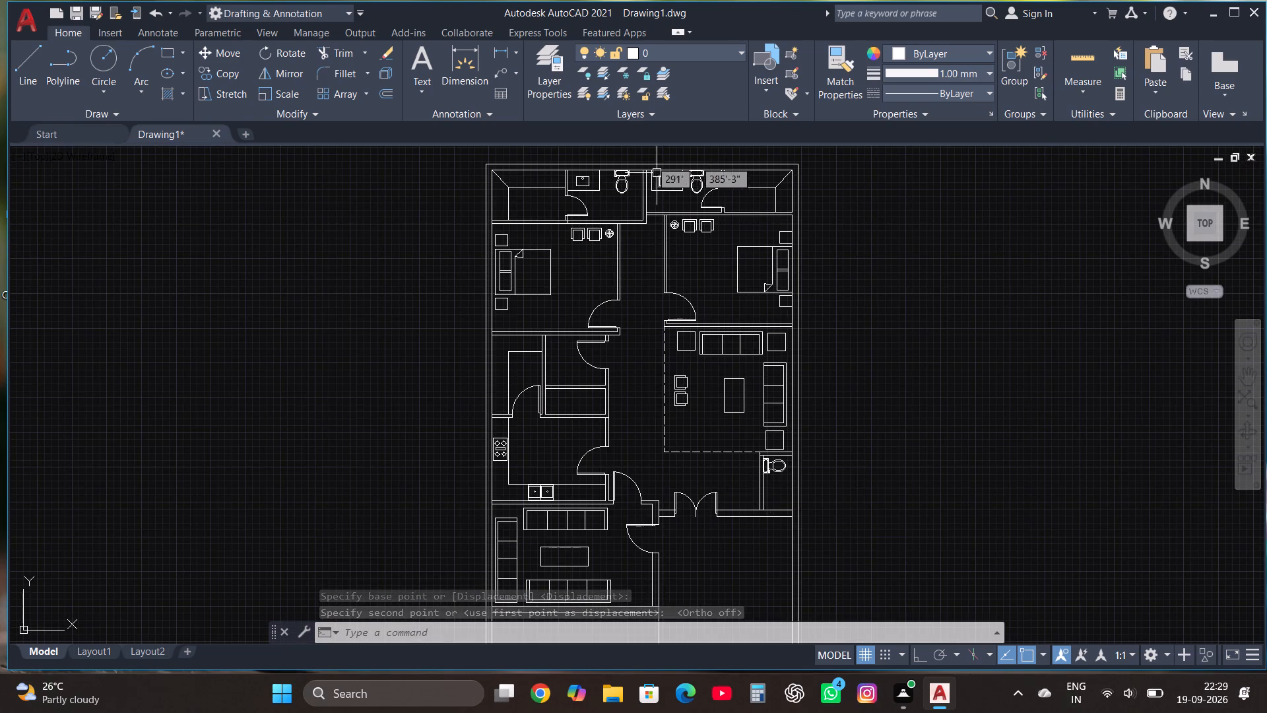
{"action": "scroll", "coordinate": [646, 146], "scroll_direction": "up", "scroll_amount": 3}
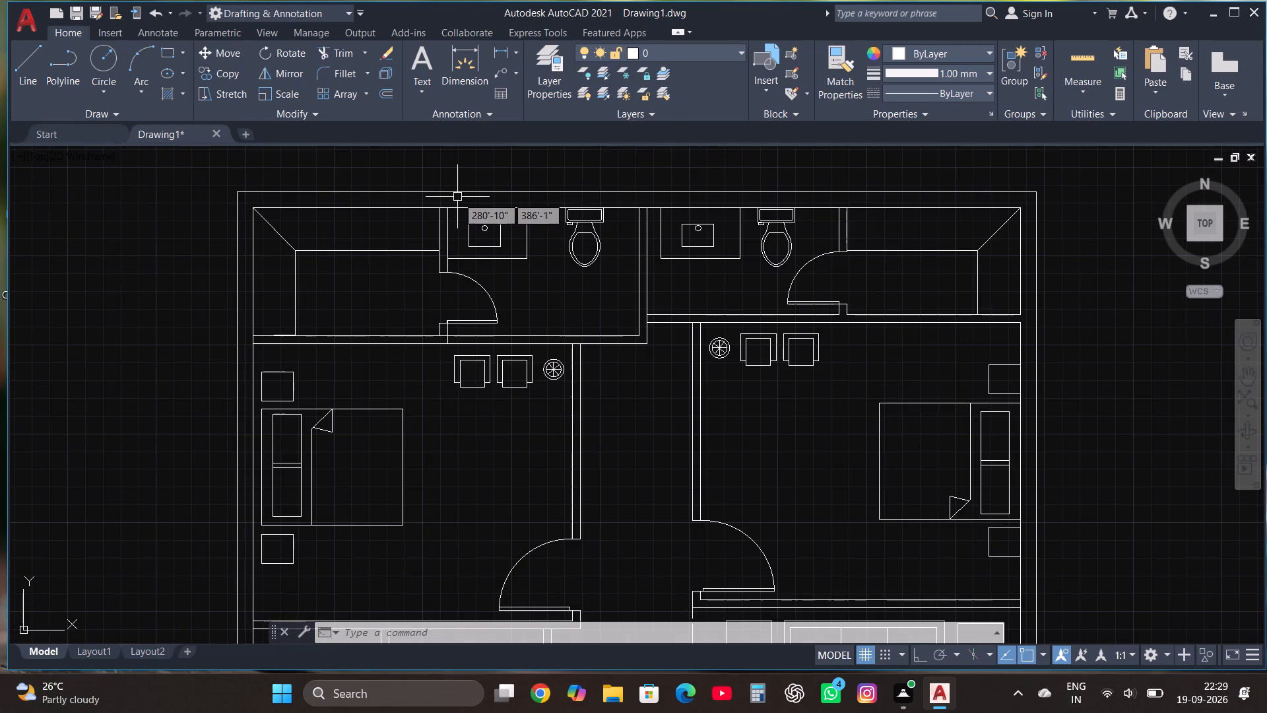
{"action": "scroll", "coordinate": [457, 197], "scroll_direction": "up", "scroll_amount": 2}
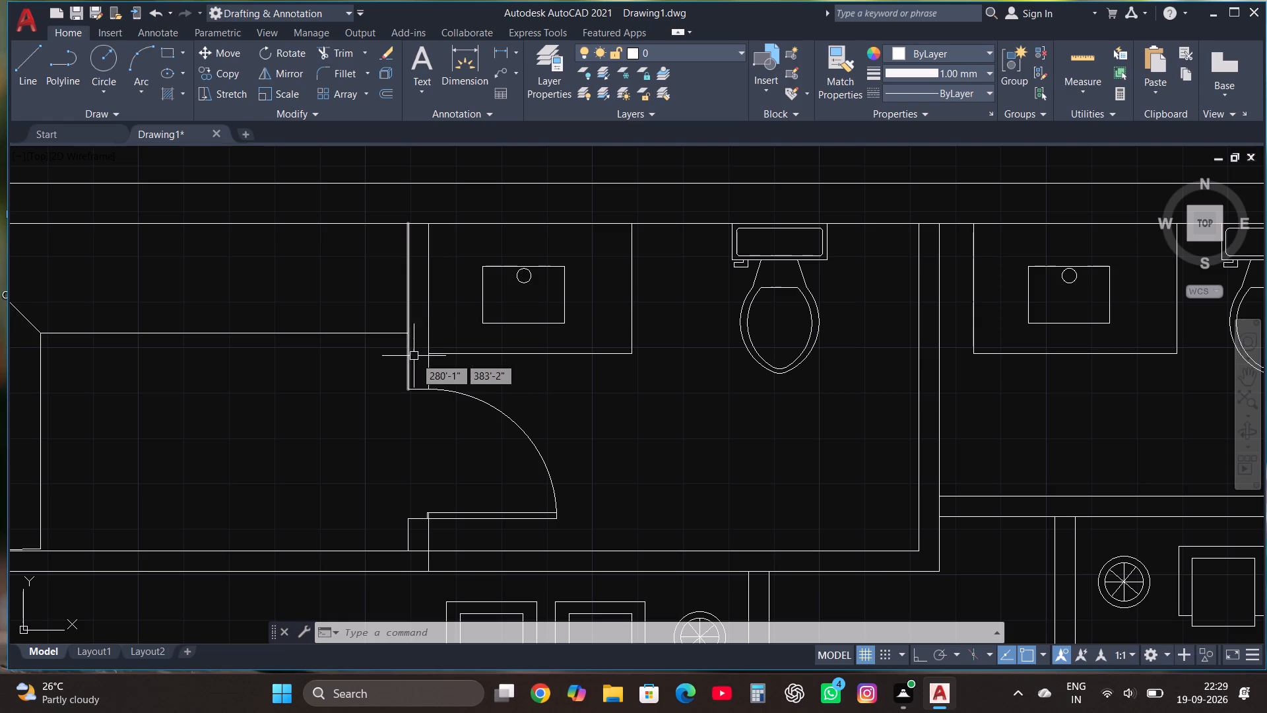
{"action": "left_click", "coordinate": [417, 372]}
{"action": "left_click", "coordinate": [666, 209]}
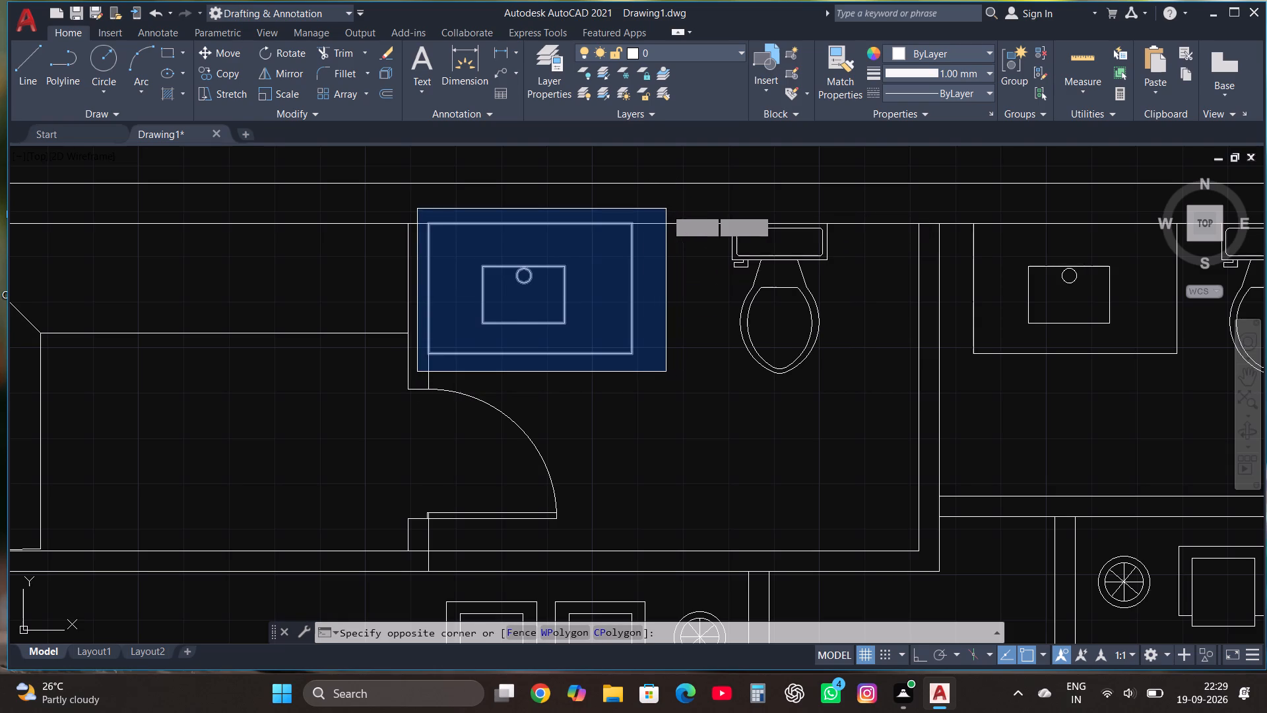
{"action": "left_click", "coordinate": [234, 78]}
{"action": "left_click", "coordinate": [525, 304]}
{"action": "scroll", "coordinate": [470, 312], "scroll_direction": "down", "scroll_amount": 5}
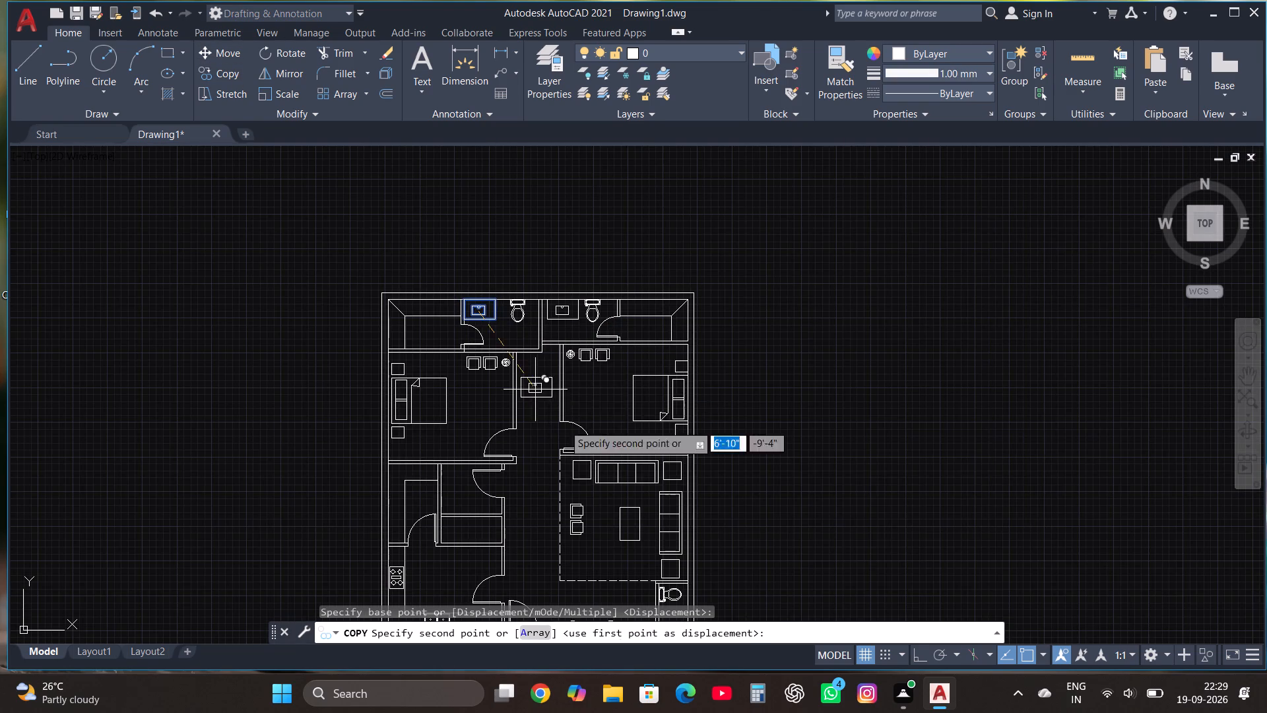
{"action": "scroll", "coordinate": [732, 559], "scroll_direction": "down", "scroll_amount": 2}
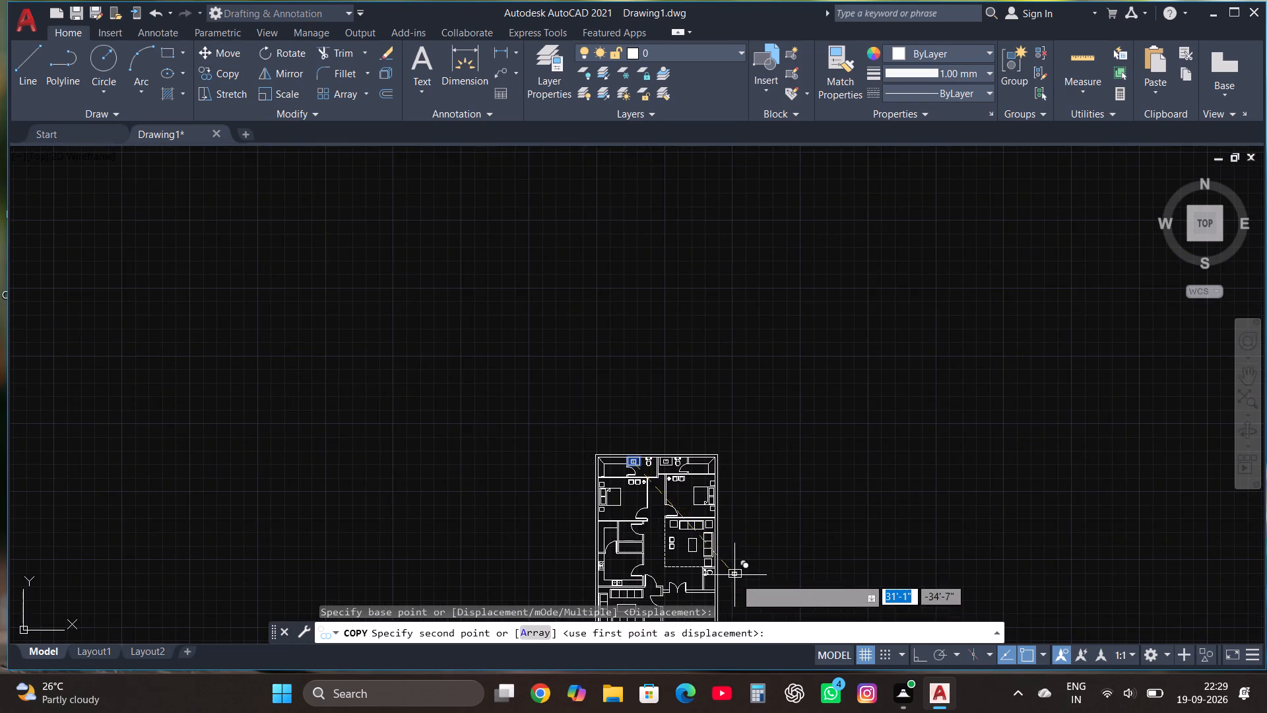
{"action": "scroll", "coordinate": [740, 591], "scroll_direction": "up", "scroll_amount": 4}
{"action": "left_click", "coordinate": [701, 522]}
Rotate the copied washbasin and counter a quarter turn clockwise with Ortho on, so the tap side faces east.
{"action": "left_click_drag", "start_coordinate": [663, 582], "coordinate": [659, 562]}
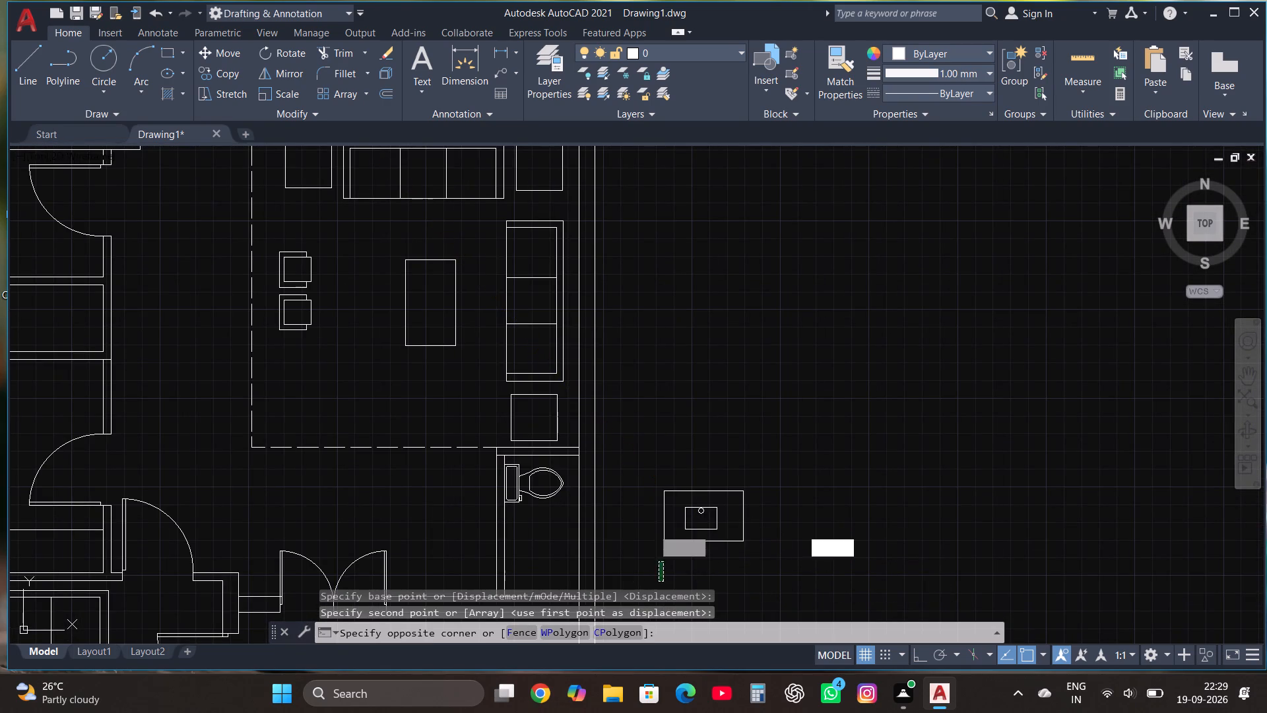
{"action": "left_click", "coordinate": [761, 436]}
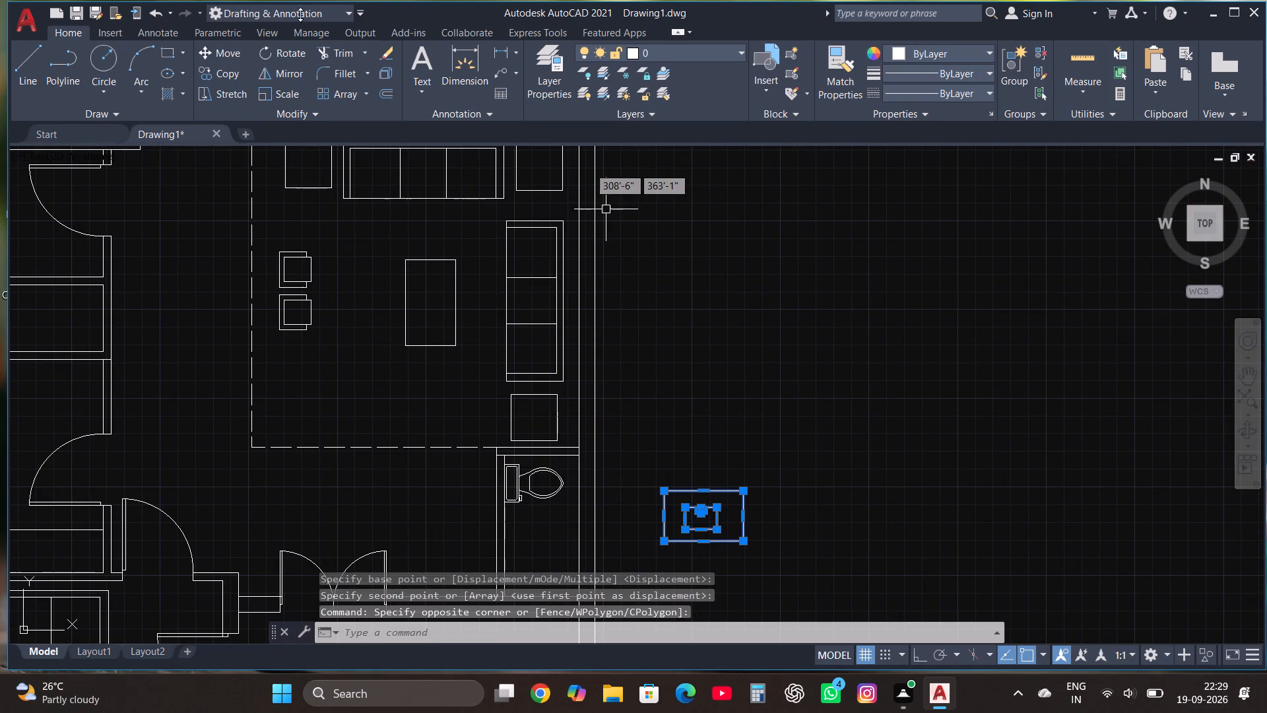
{"action": "left_click", "coordinate": [275, 51]}
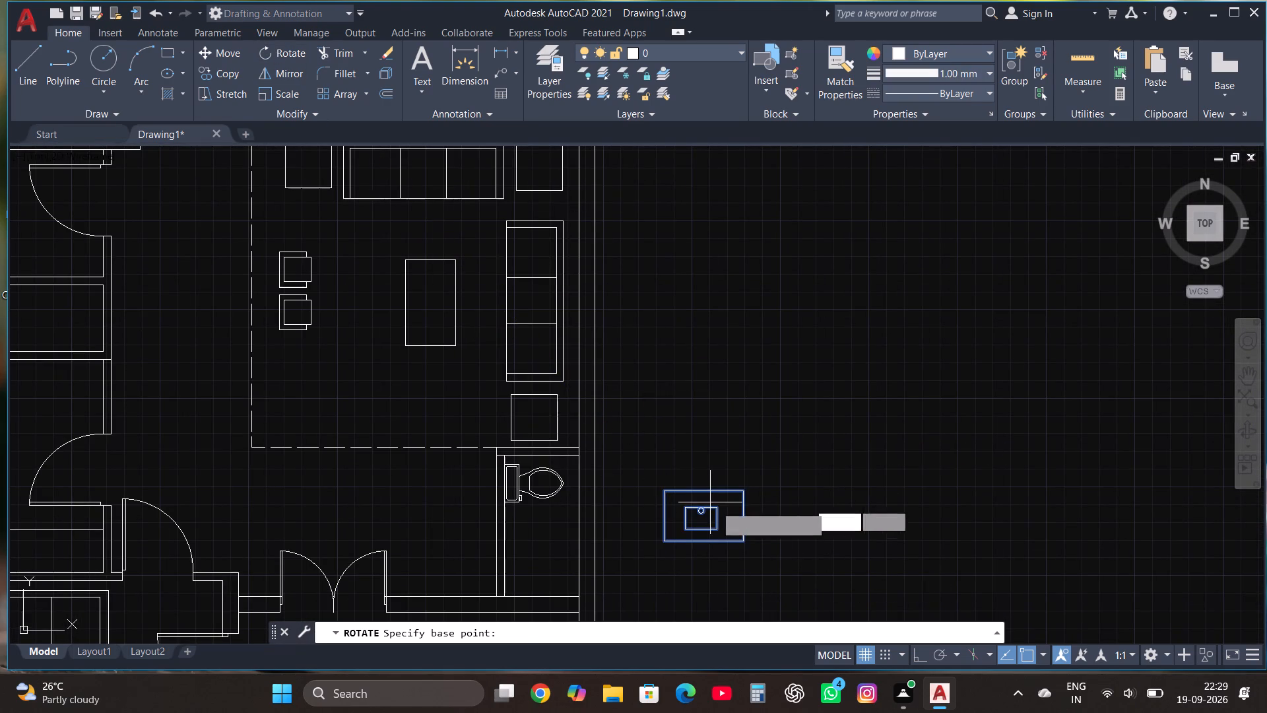
{"action": "left_click", "coordinate": [723, 520]}
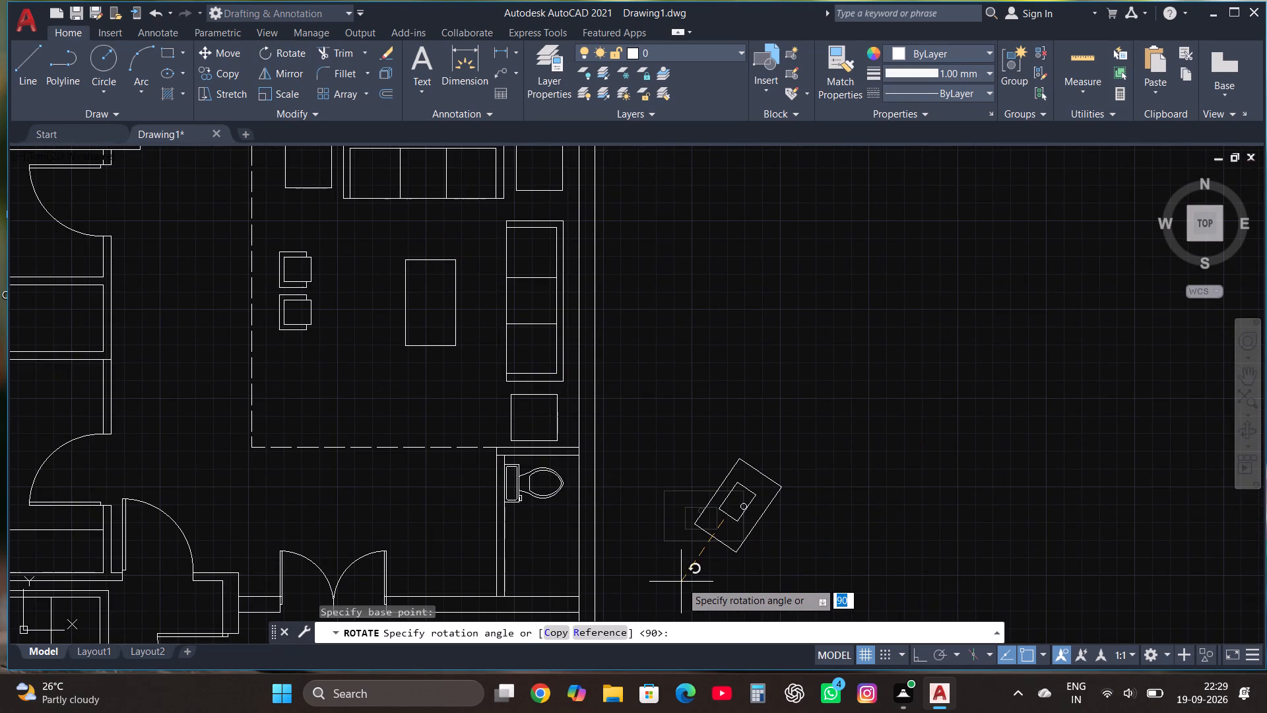
{"action": "key", "text": "F8"}
{"action": "left_click", "coordinate": [681, 582]}
Move the rotated washbasin and counter about 8'-2" west and 2'-6" south, against the small bathroom's east wall below the toilet, with Ortho off.
{"action": "left_click", "coordinate": [687, 535]}
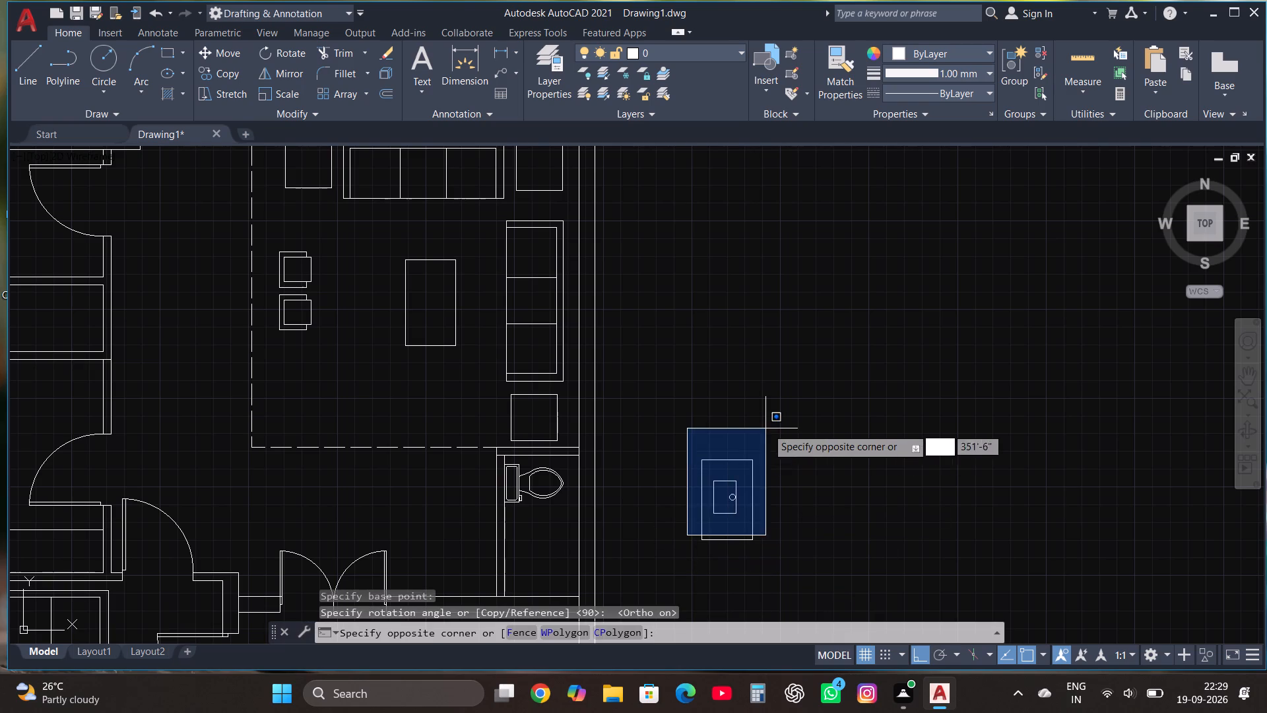
{"action": "left_click", "coordinate": [782, 423]}
{"action": "left_click_drag", "start_coordinate": [668, 580], "coordinate": [668, 570]}
{"action": "left_click", "coordinate": [791, 430]}
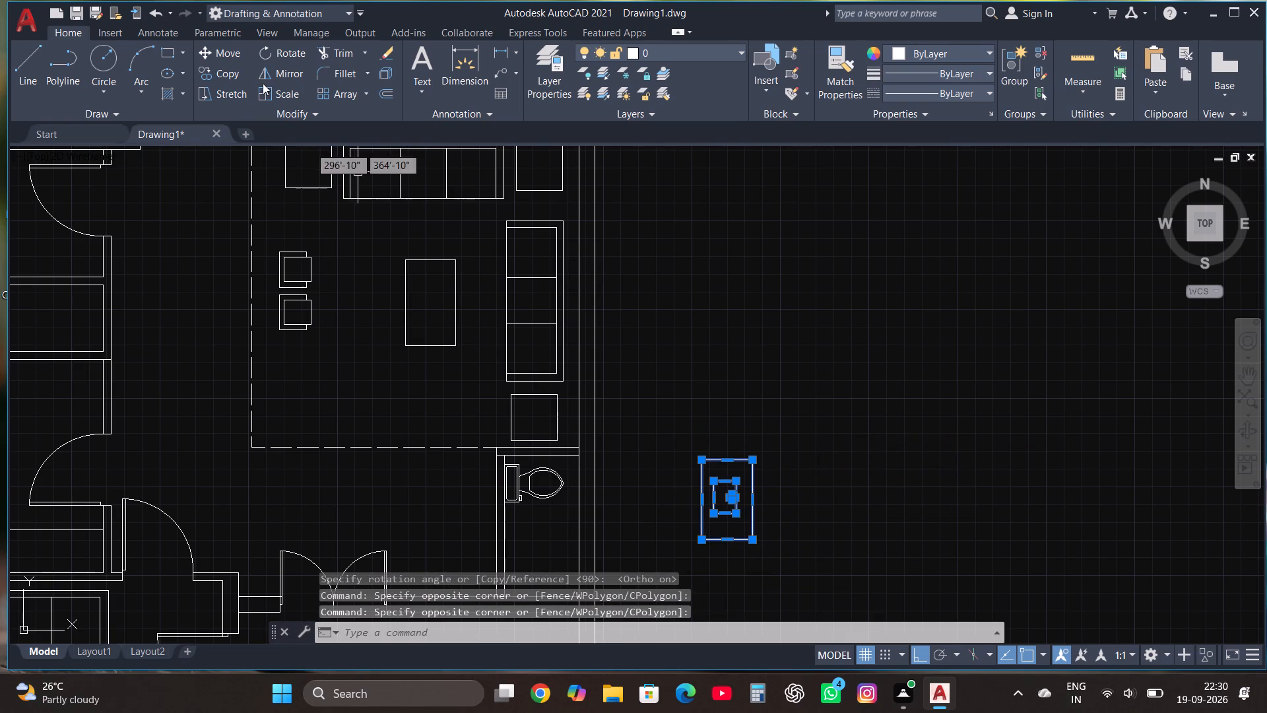
{"action": "left_click", "coordinate": [230, 52]}
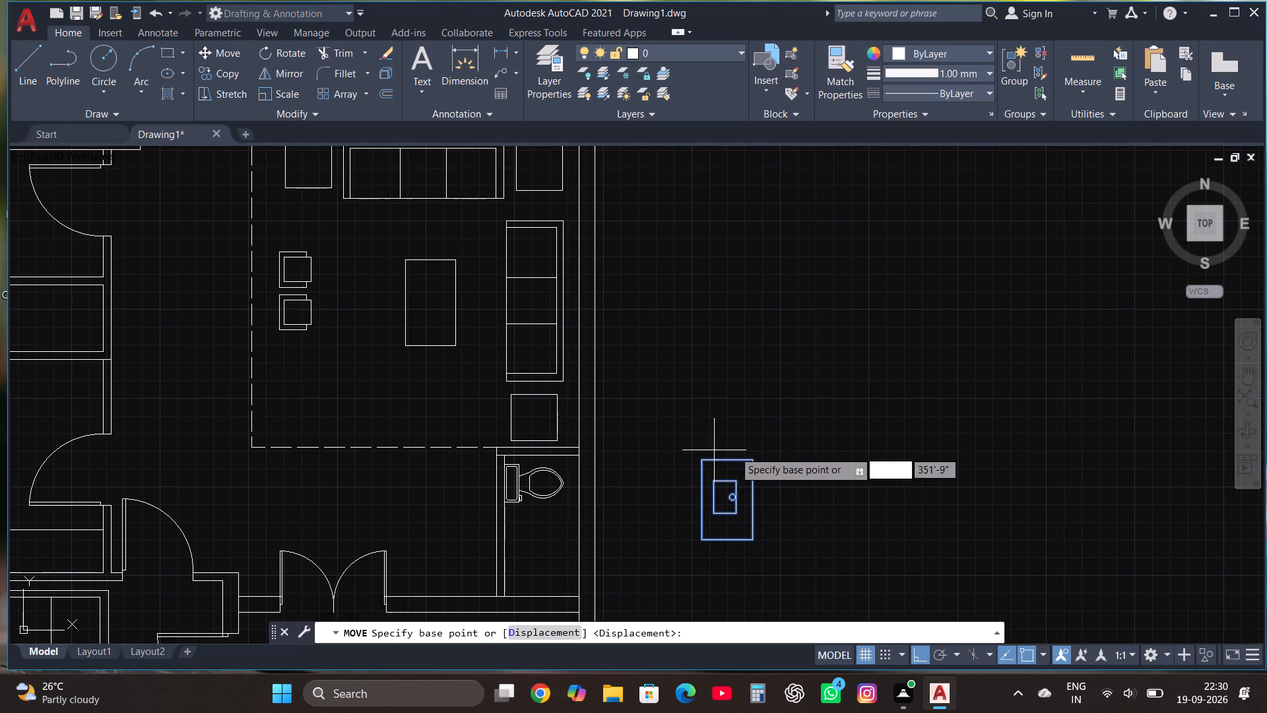
{"action": "left_click", "coordinate": [752, 461]}
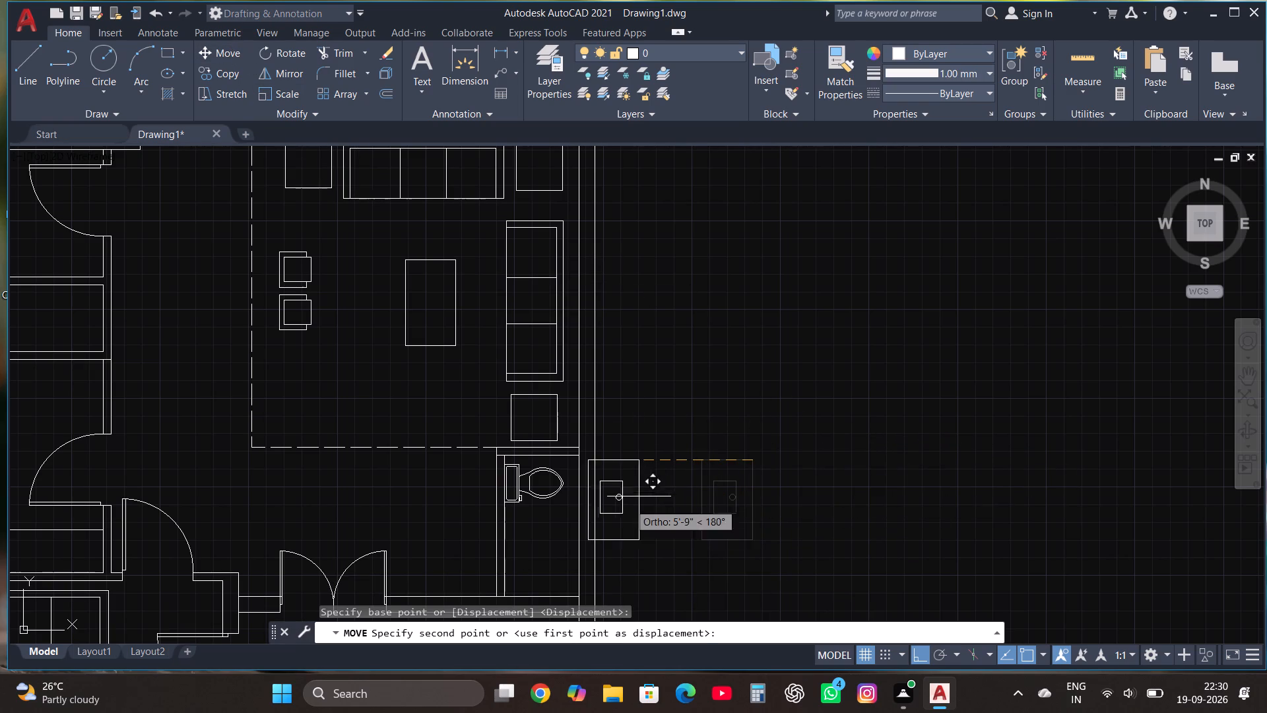
{"action": "key", "text": "F8"}
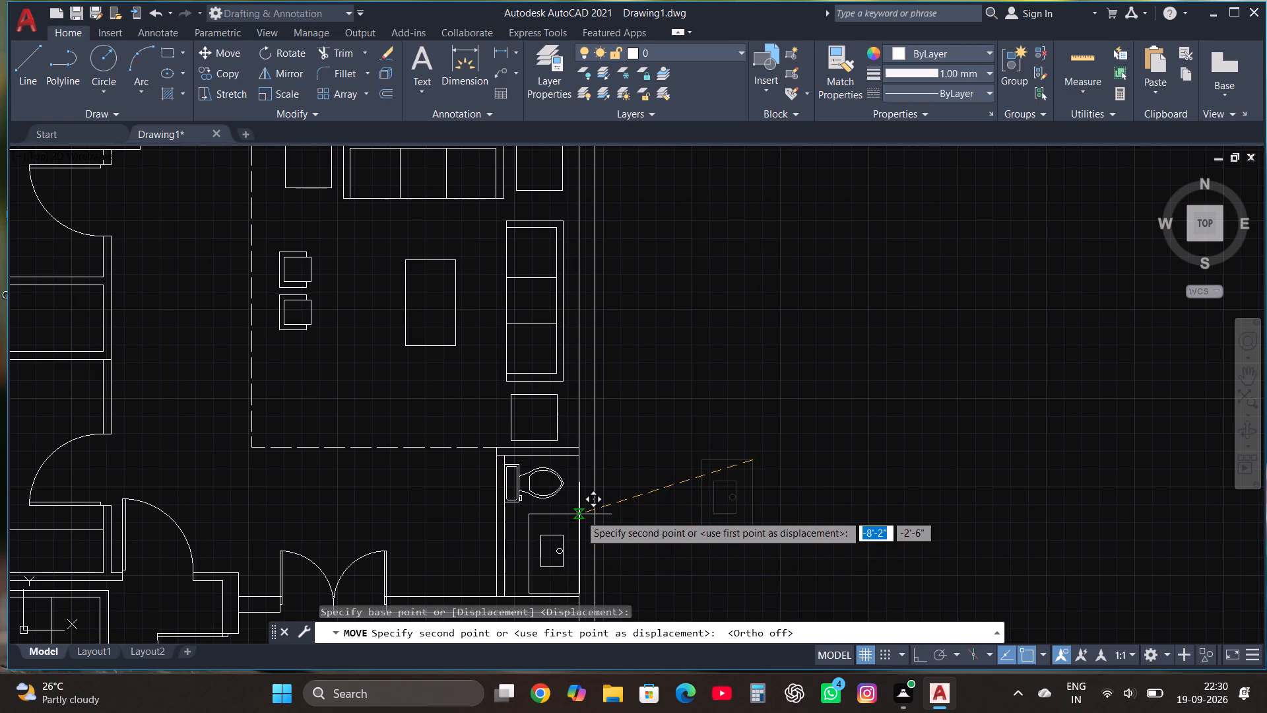
{"action": "left_click", "coordinate": [579, 514]}
Draw two short horizontal lines across the small bathroom's west wall, one near its bottom and one below the toilet, with Ortho on.
{"action": "scroll", "coordinate": [707, 473], "scroll_direction": "down", "scroll_amount": 1}
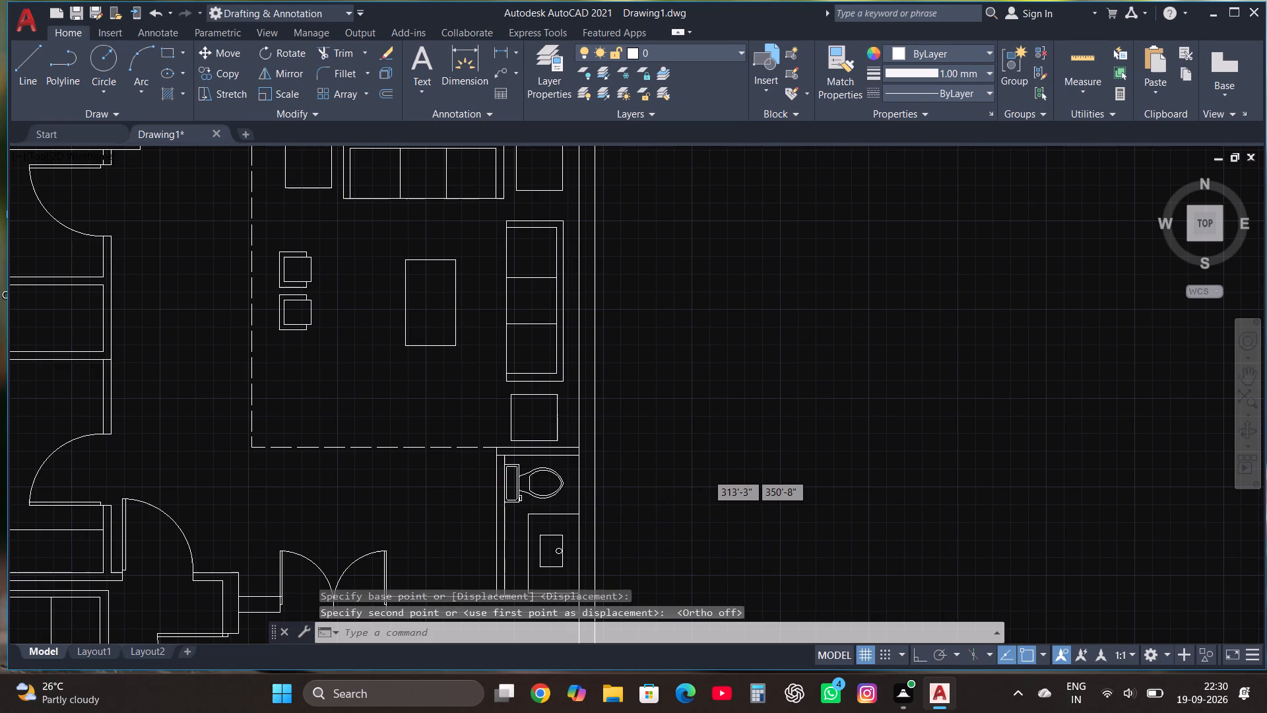
{"action": "scroll", "coordinate": [672, 382], "scroll_direction": "down", "scroll_amount": 1}
{"action": "scroll", "coordinate": [624, 508], "scroll_direction": "up", "scroll_amount": 2}
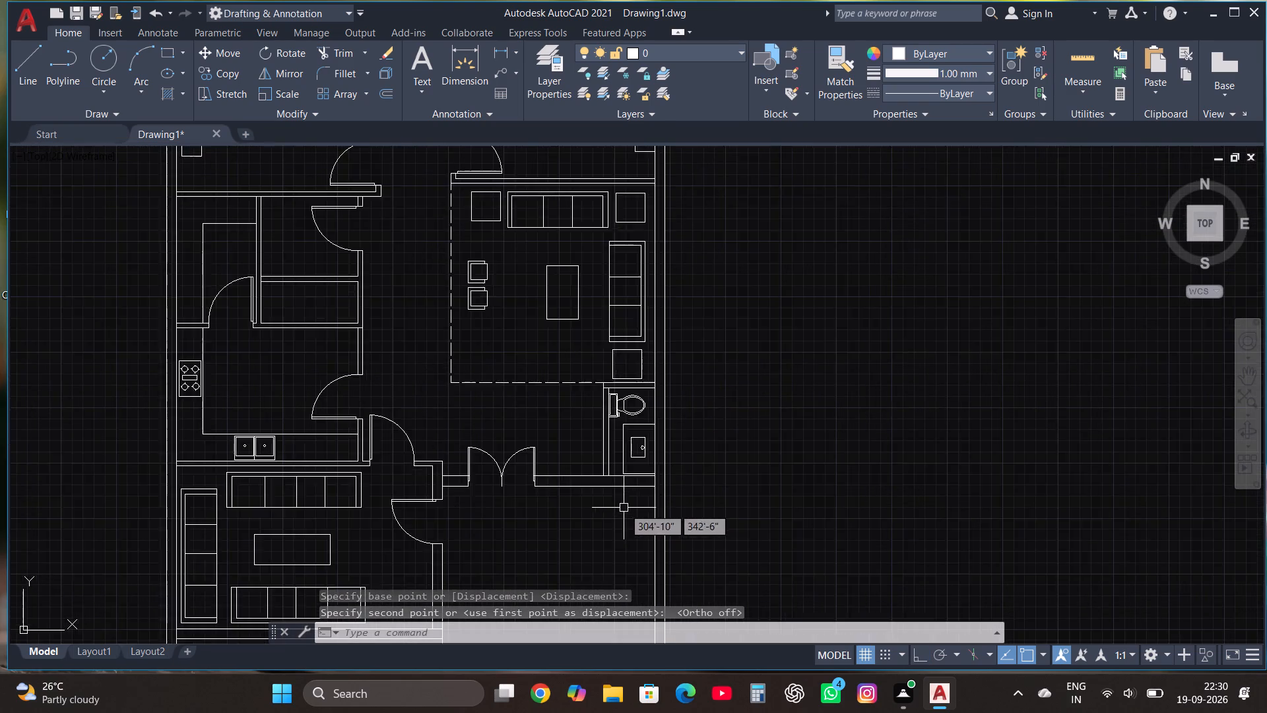
{"action": "scroll", "coordinate": [623, 429], "scroll_direction": "up", "scroll_amount": 1}
{"action": "left_click", "coordinate": [30, 69]}
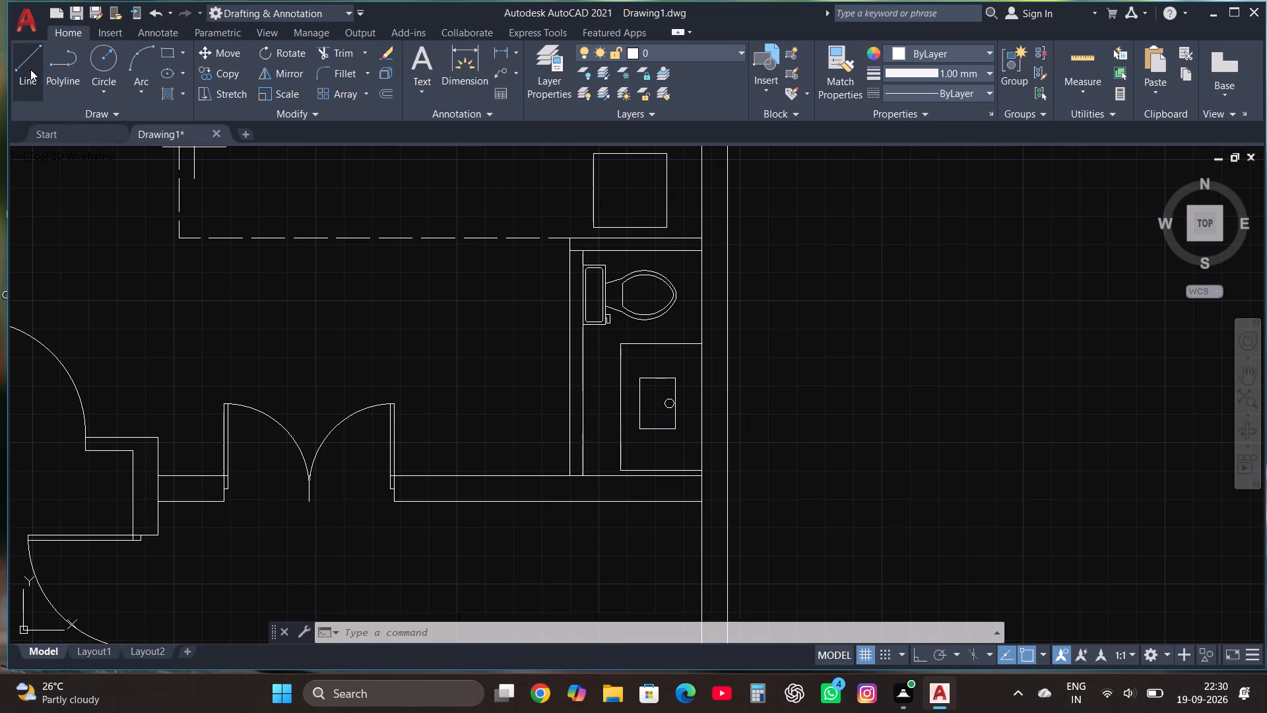
{"action": "left_click", "coordinate": [571, 461]}
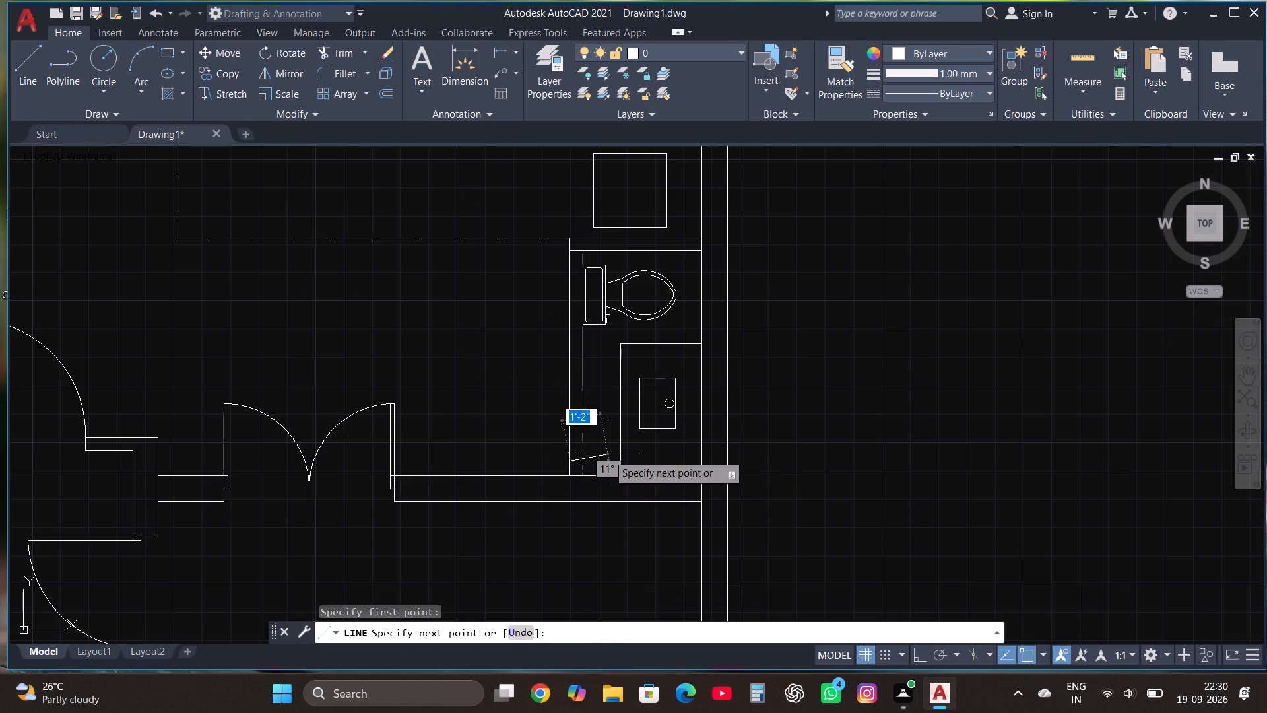
{"action": "key", "text": "F8"}
{"action": "left_click", "coordinate": [608, 454]}
{"action": "key", "text": "Escape"}
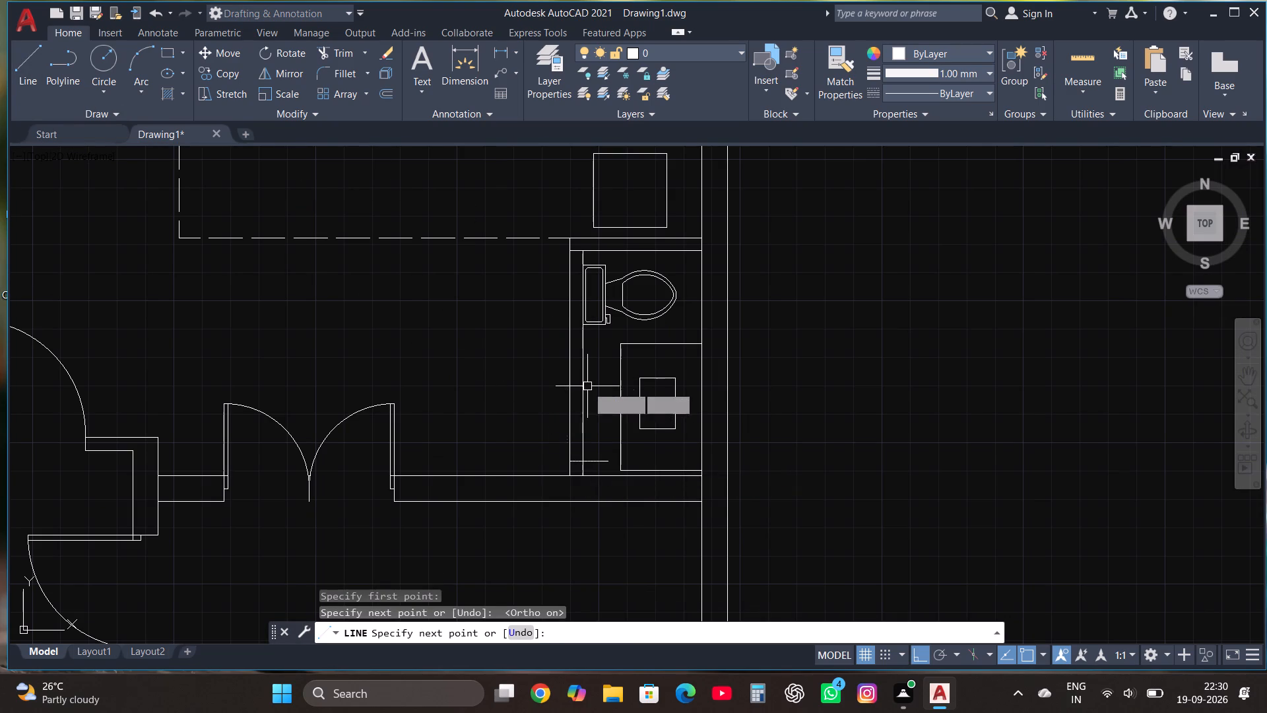
{"action": "left_click", "coordinate": [34, 66]}
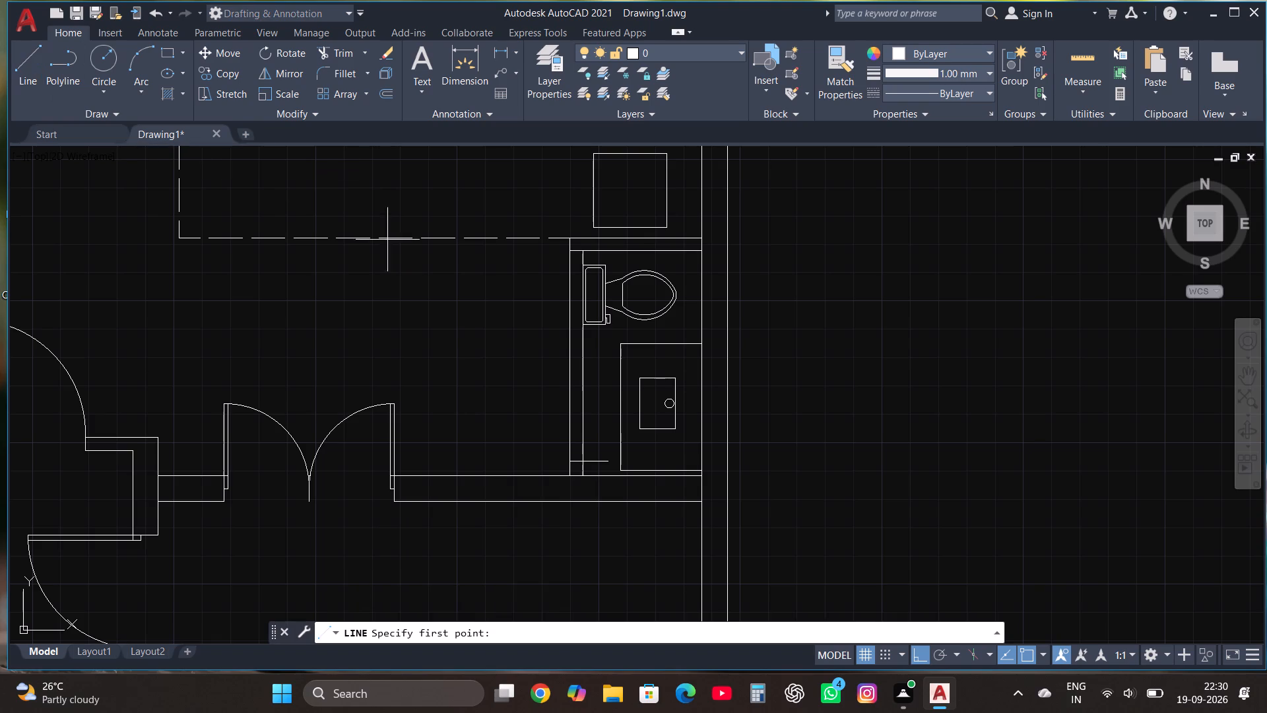
{"action": "left_click", "coordinate": [568, 349]}
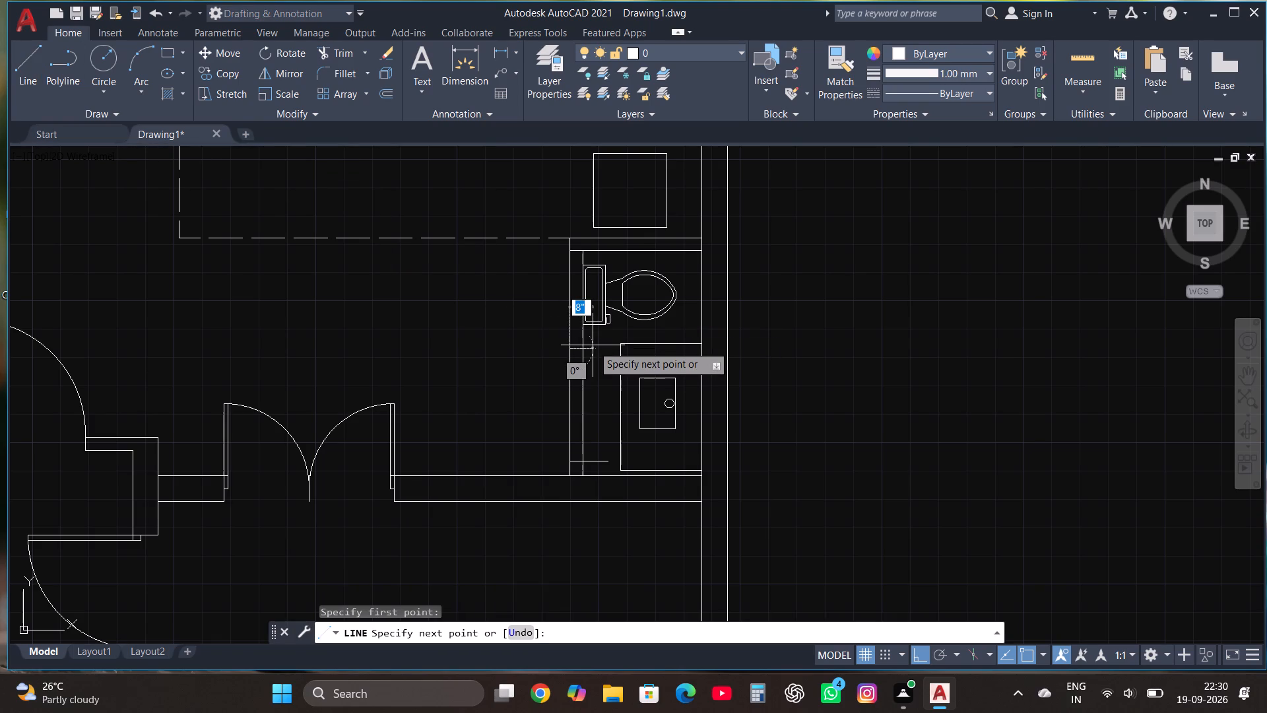
{"action": "left_click", "coordinate": [593, 345]}
{"action": "key", "text": "Escape"}
Trim the overhanging ends of both short lines and the inner wall line between them to start the door opening.
{"action": "left_click", "coordinate": [325, 54]}
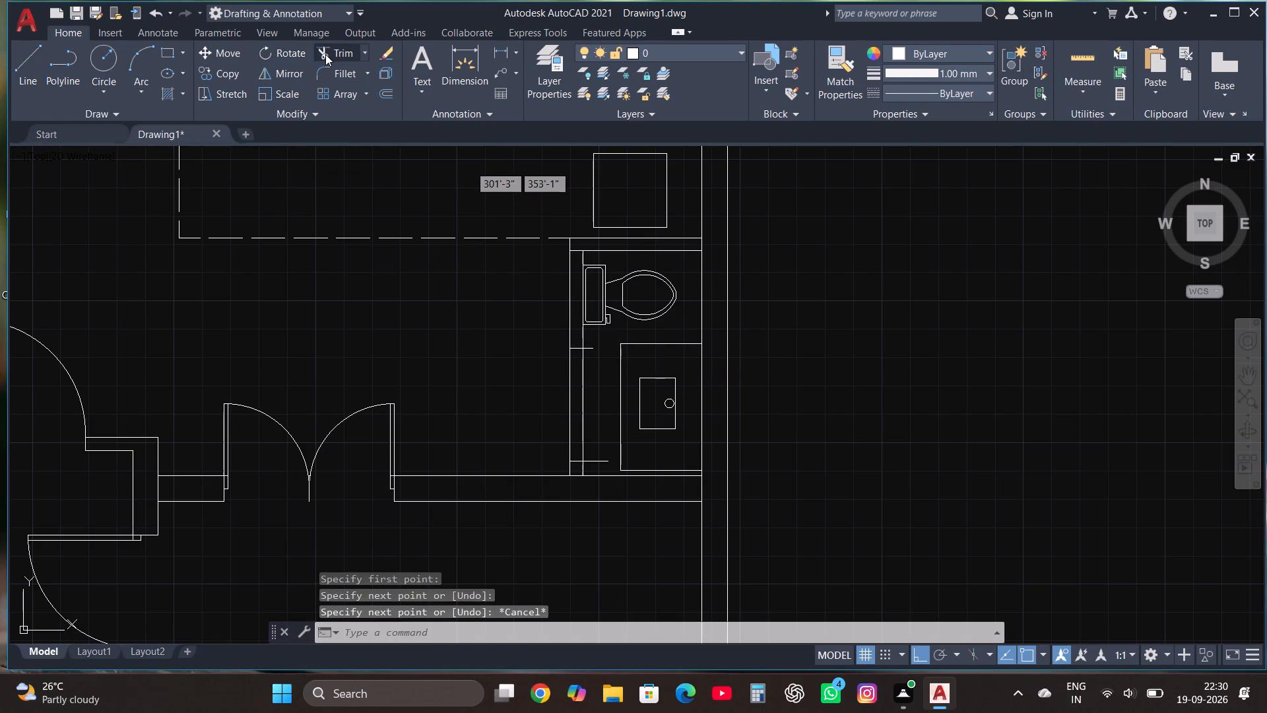
{"action": "left_click", "coordinate": [592, 349]}
{"action": "left_click", "coordinate": [608, 458]}
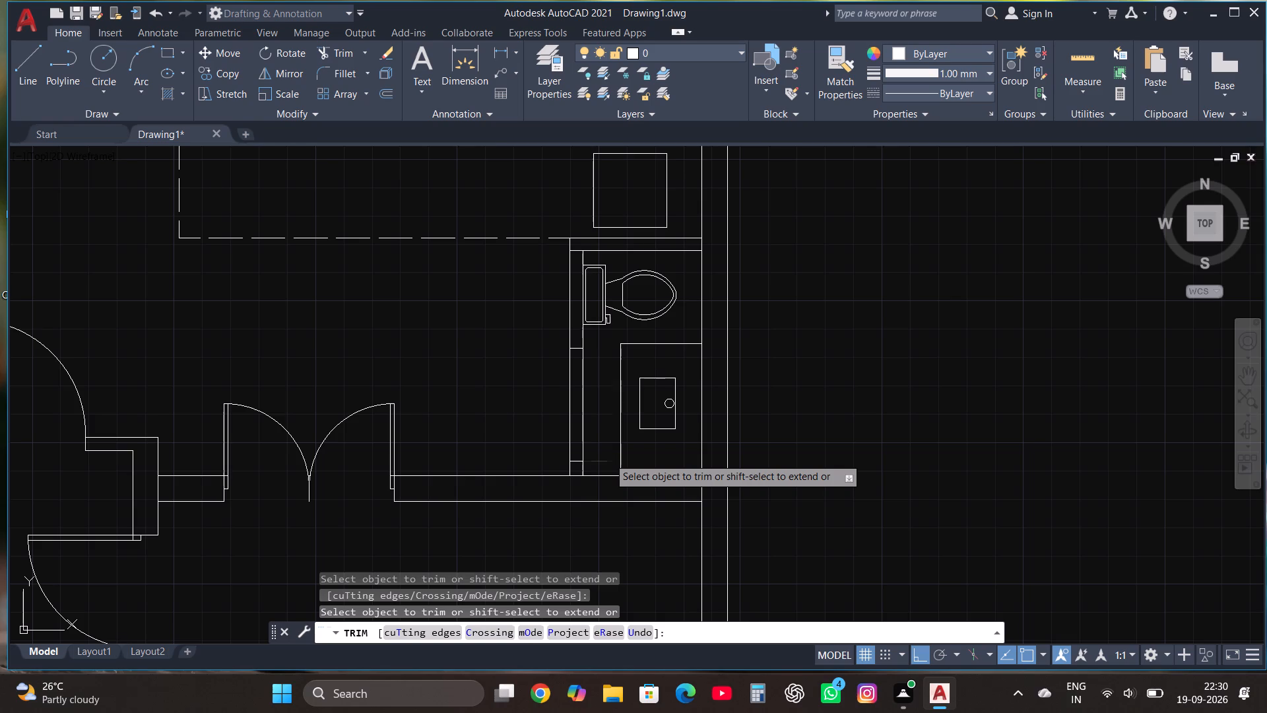
{"action": "left_click", "coordinate": [582, 428]}
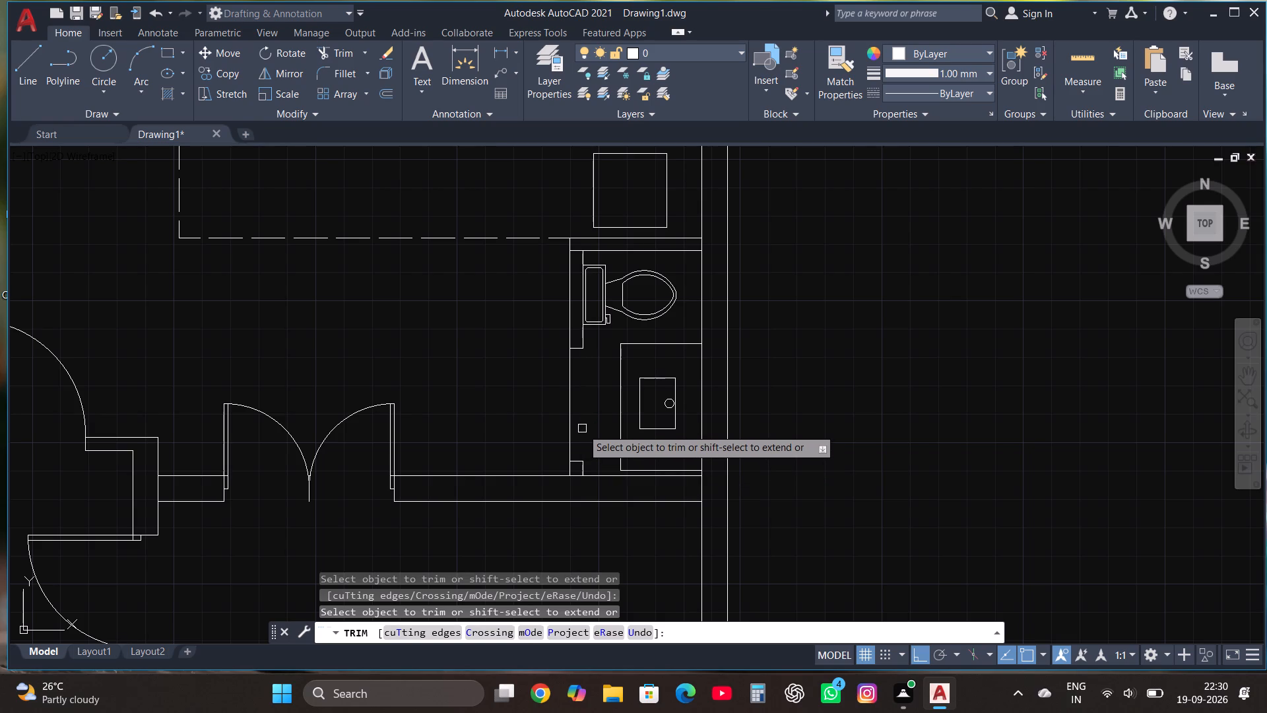
Draw a vertical line west of the small bathroom from the entrance wall to the dashed line, trimming its overhang past the dashed line.
{"action": "left_click", "coordinate": [36, 54]}
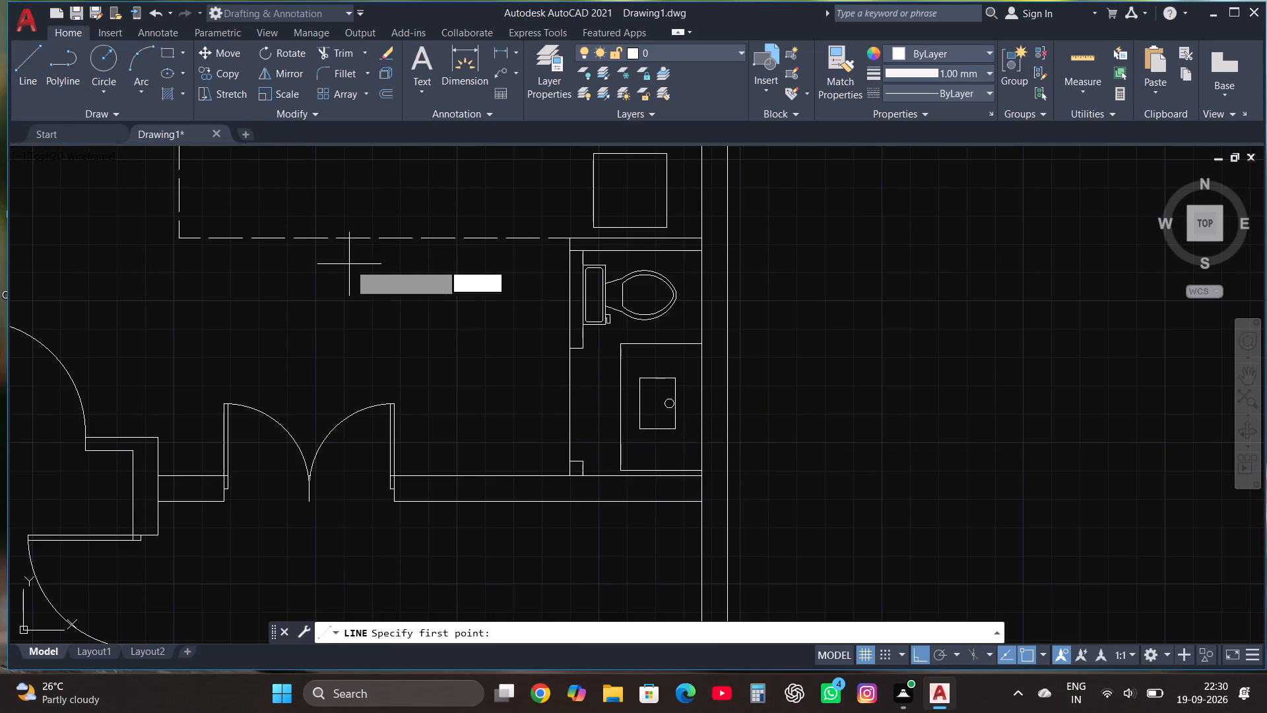
{"action": "left_click", "coordinate": [422, 477]}
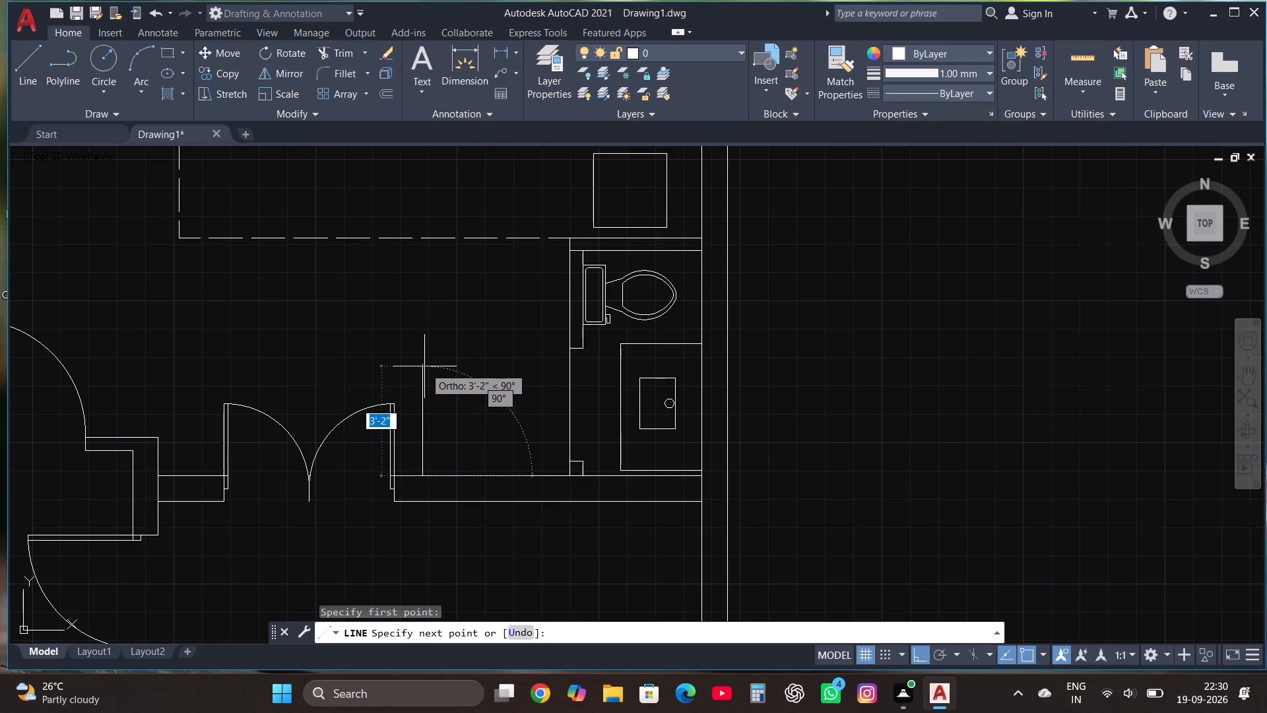
{"action": "left_click", "coordinate": [424, 220]}
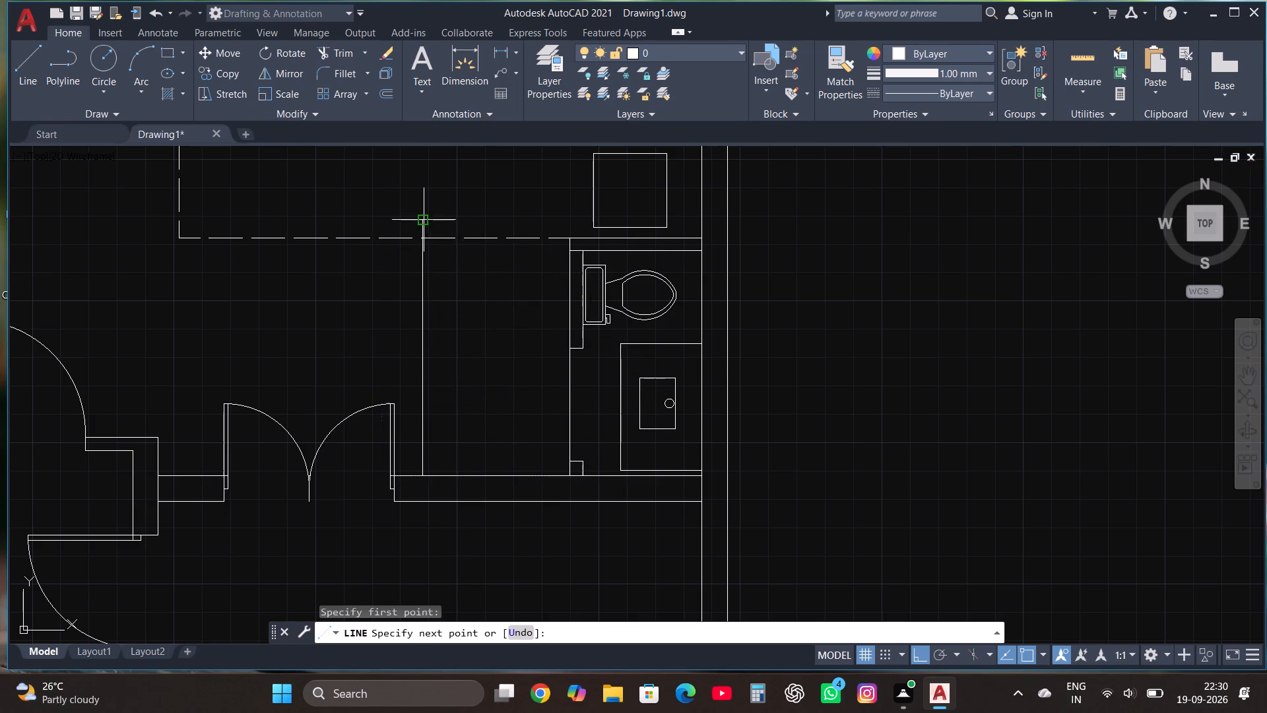
{"action": "key", "text": "Escape"}
{"action": "left_click", "coordinate": [344, 49]}
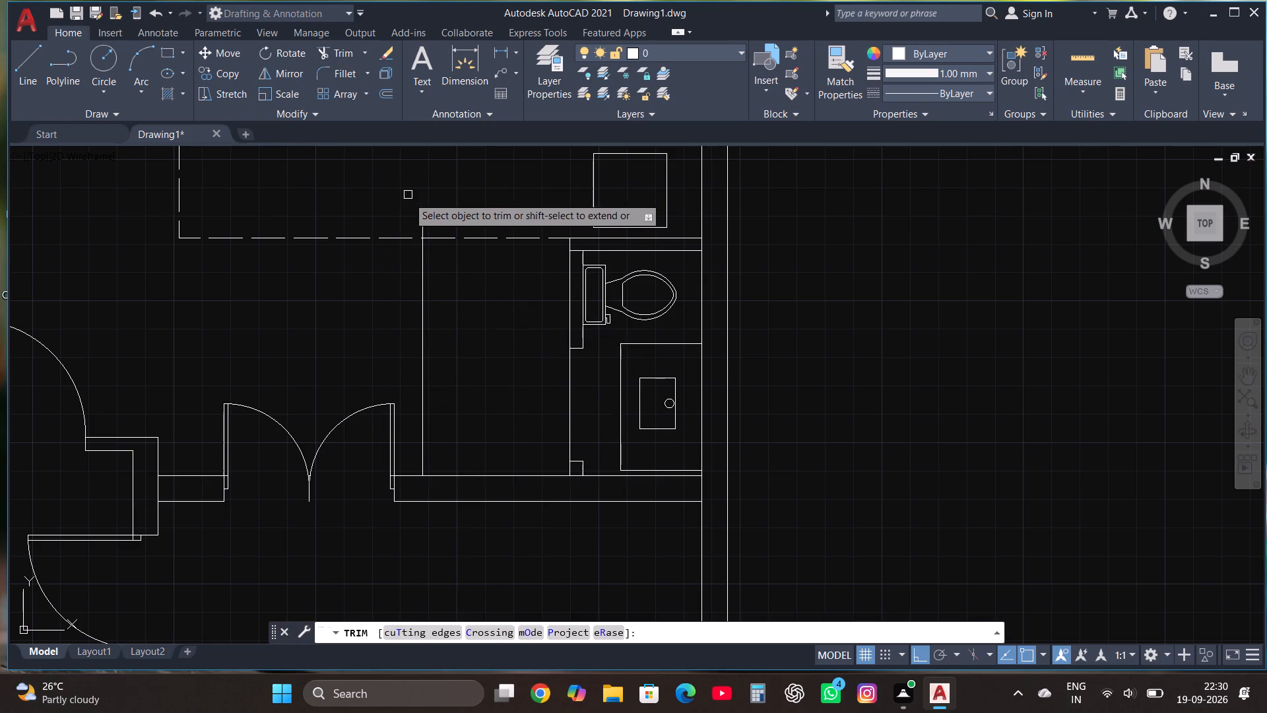
{"action": "left_click", "coordinate": [424, 220]}
{"action": "key", "text": "Escape"}
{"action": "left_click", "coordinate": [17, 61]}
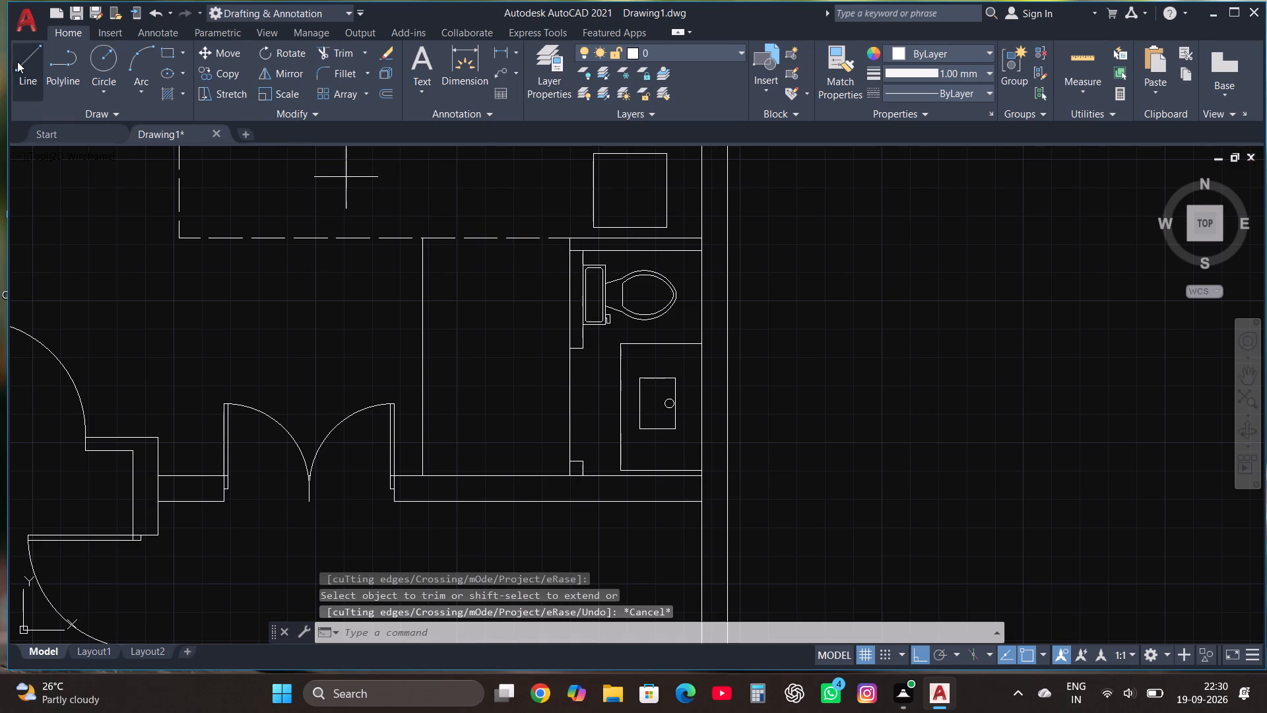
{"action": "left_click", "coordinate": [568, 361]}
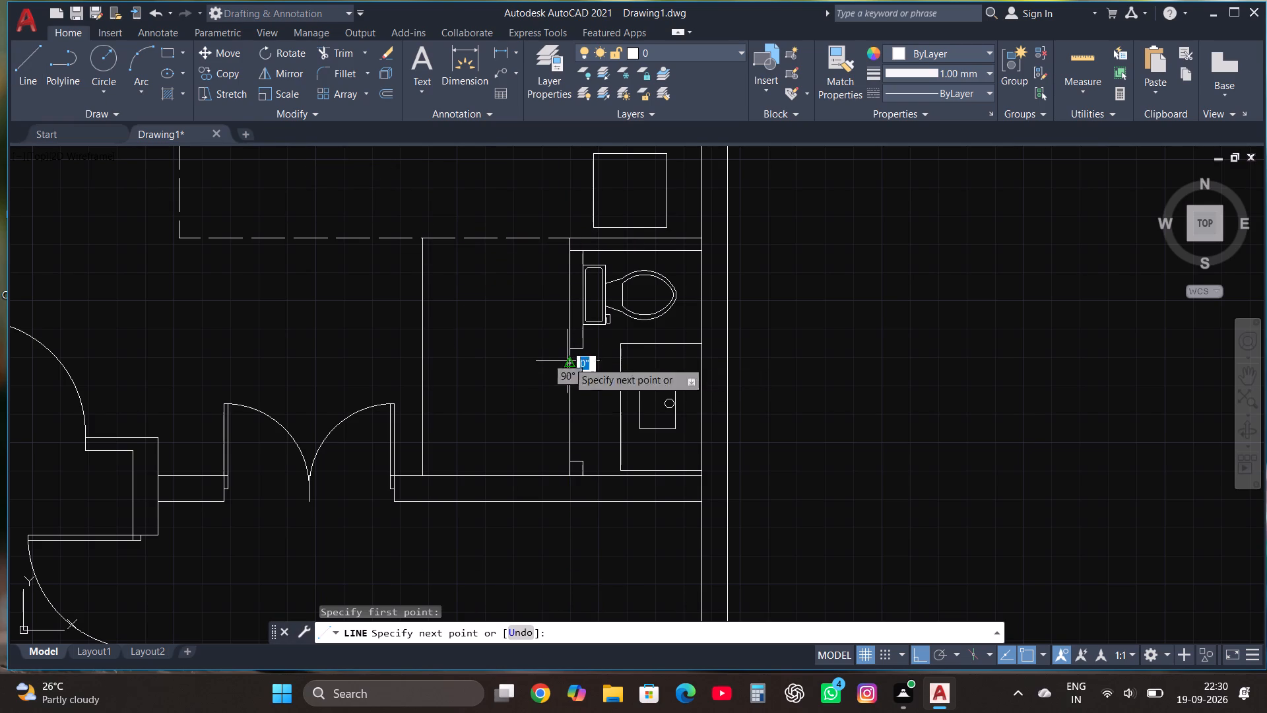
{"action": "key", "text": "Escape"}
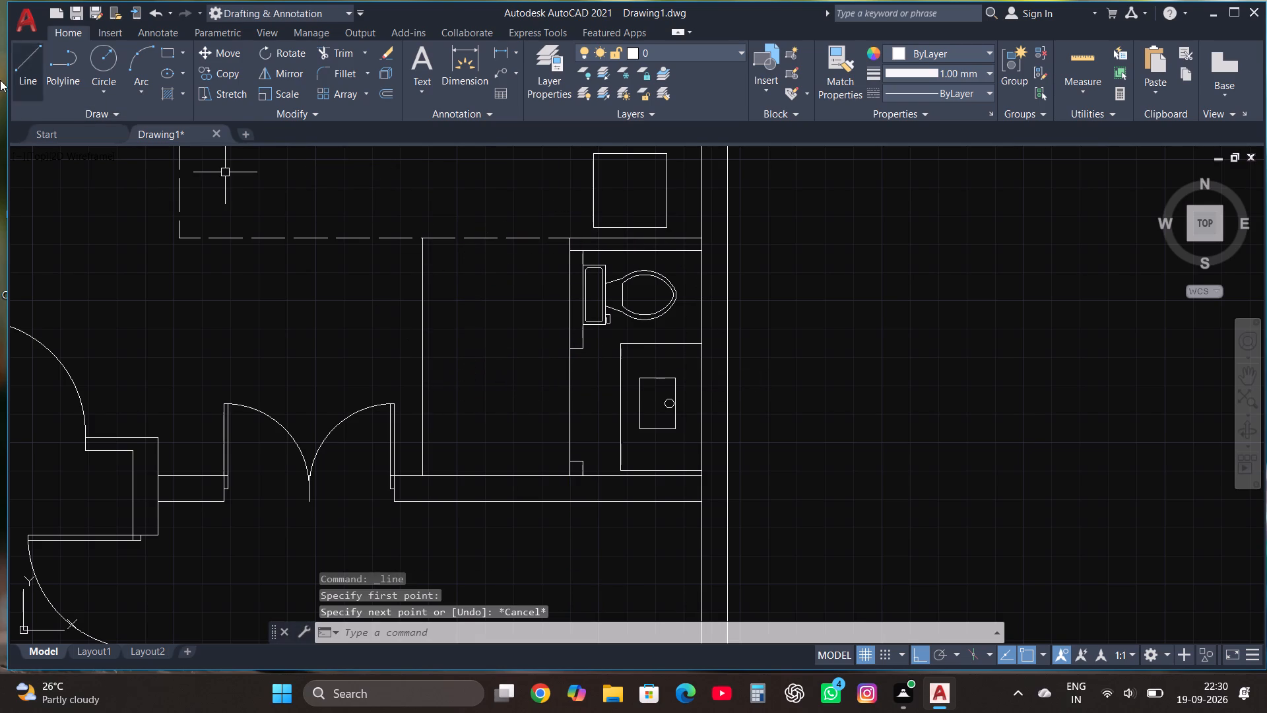
Draw a horizontal line from the new vertical line's midpoint east to the small bathroom's west wall, trimming the end that crosses the wall.
{"action": "left_click", "coordinate": [18, 64]}
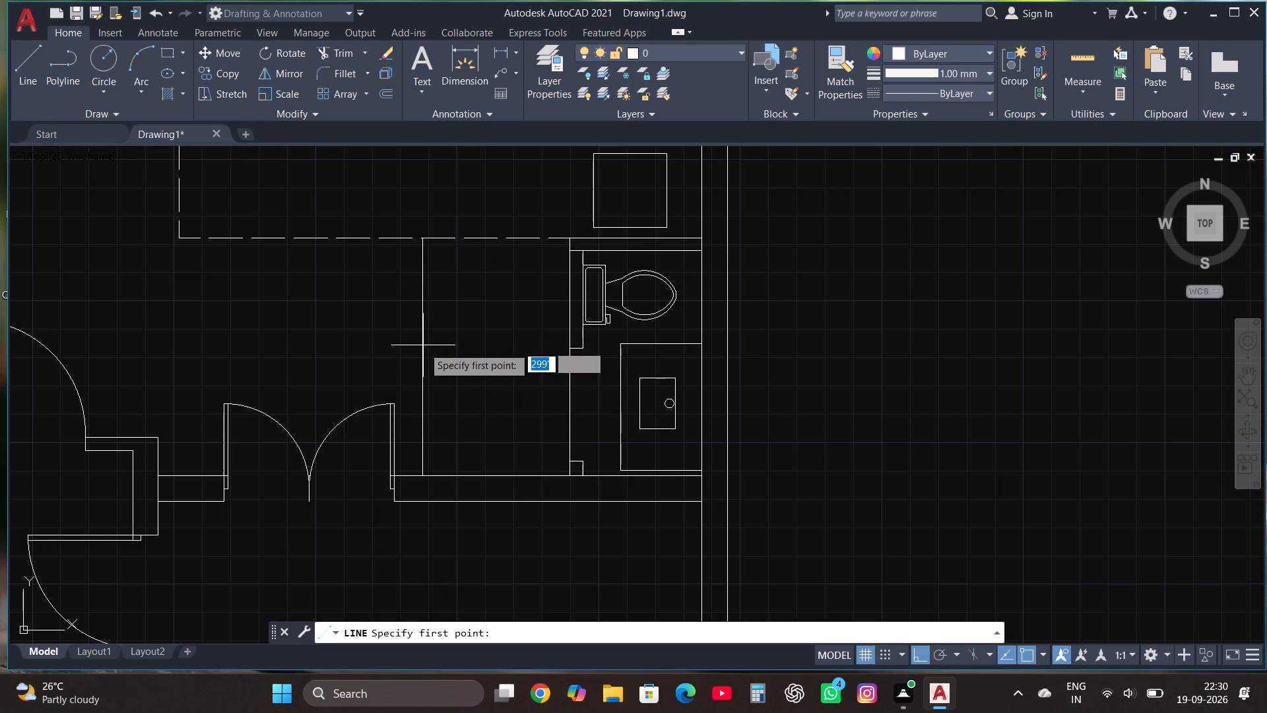
{"action": "scroll", "coordinate": [423, 356], "scroll_direction": "up", "scroll_amount": 2}
{"action": "left_click", "coordinate": [423, 356]}
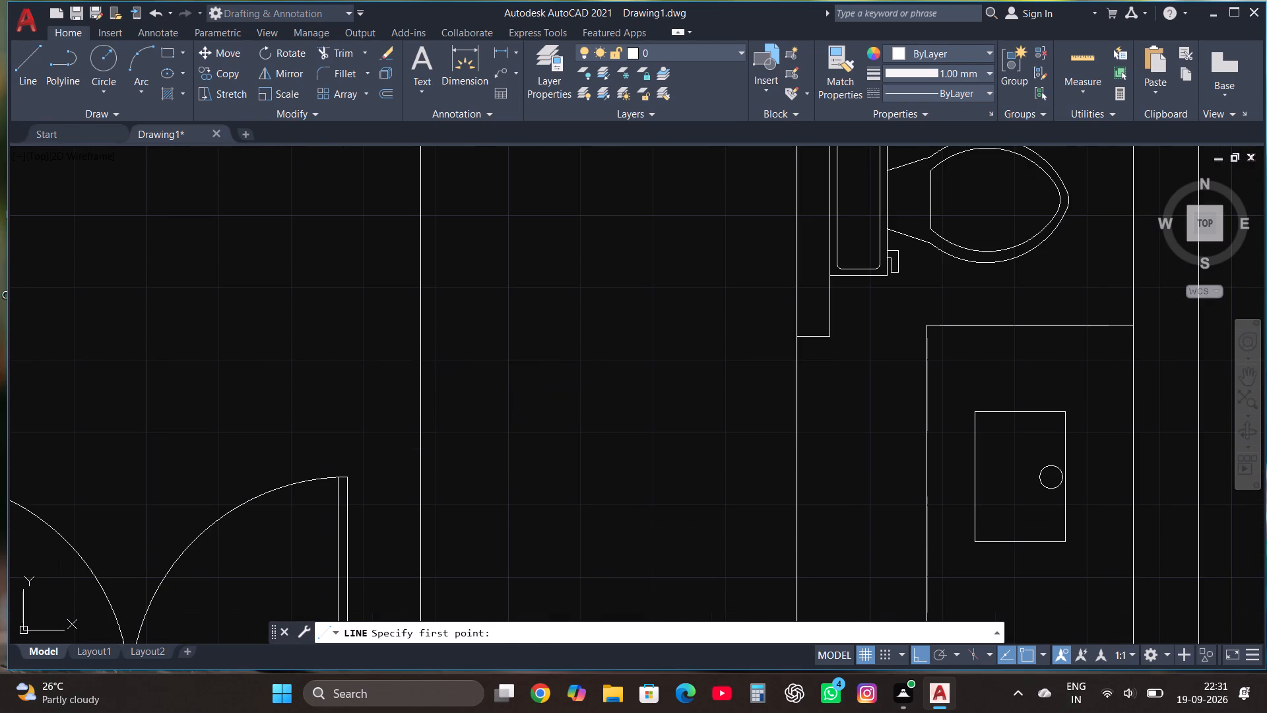
{"action": "scroll", "coordinate": [584, 357], "scroll_direction": "down", "scroll_amount": 2}
{"action": "left_click", "coordinate": [688, 356]}
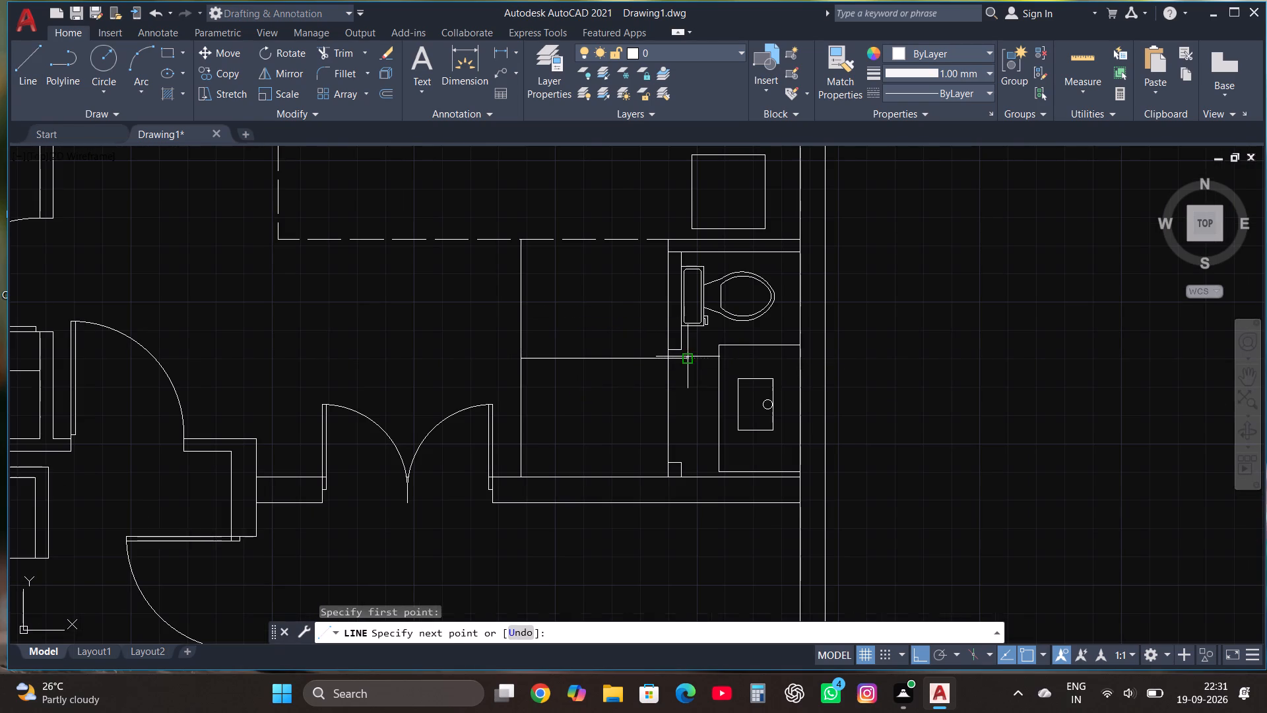
{"action": "left_click", "coordinate": [343, 53]}
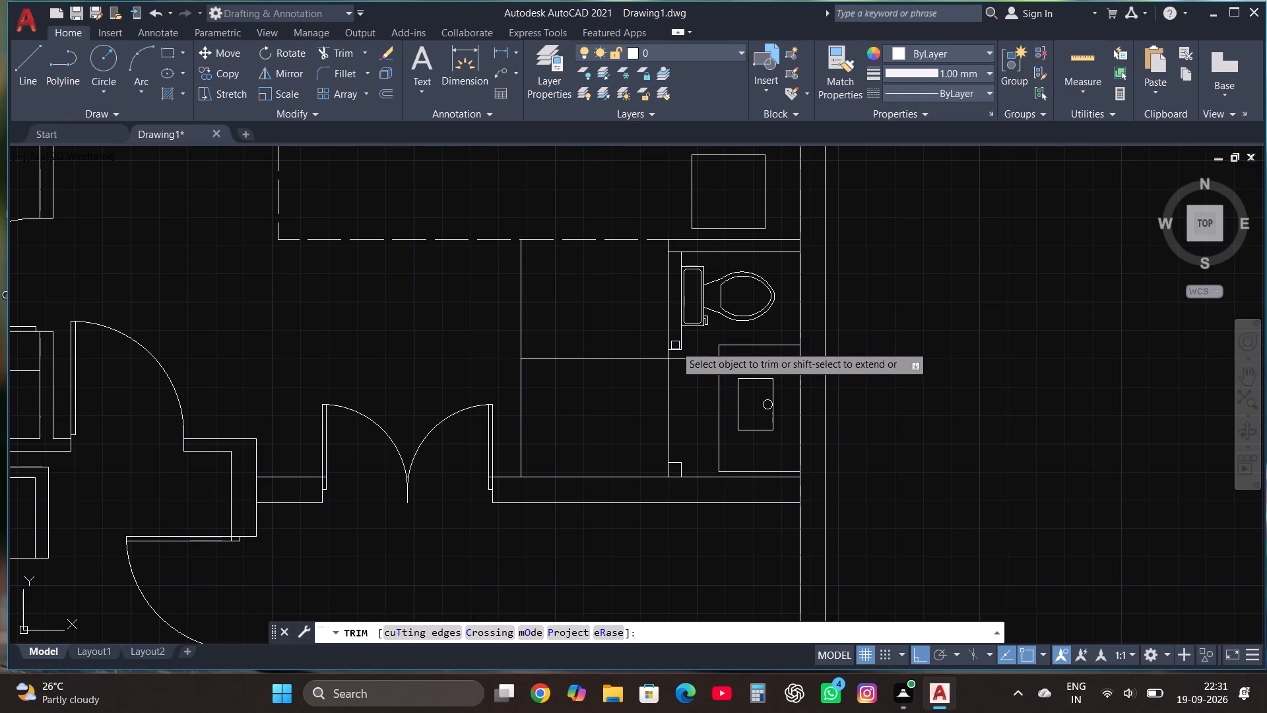
{"action": "left_click", "coordinate": [681, 359]}
{"action": "key", "text": "Escape"}
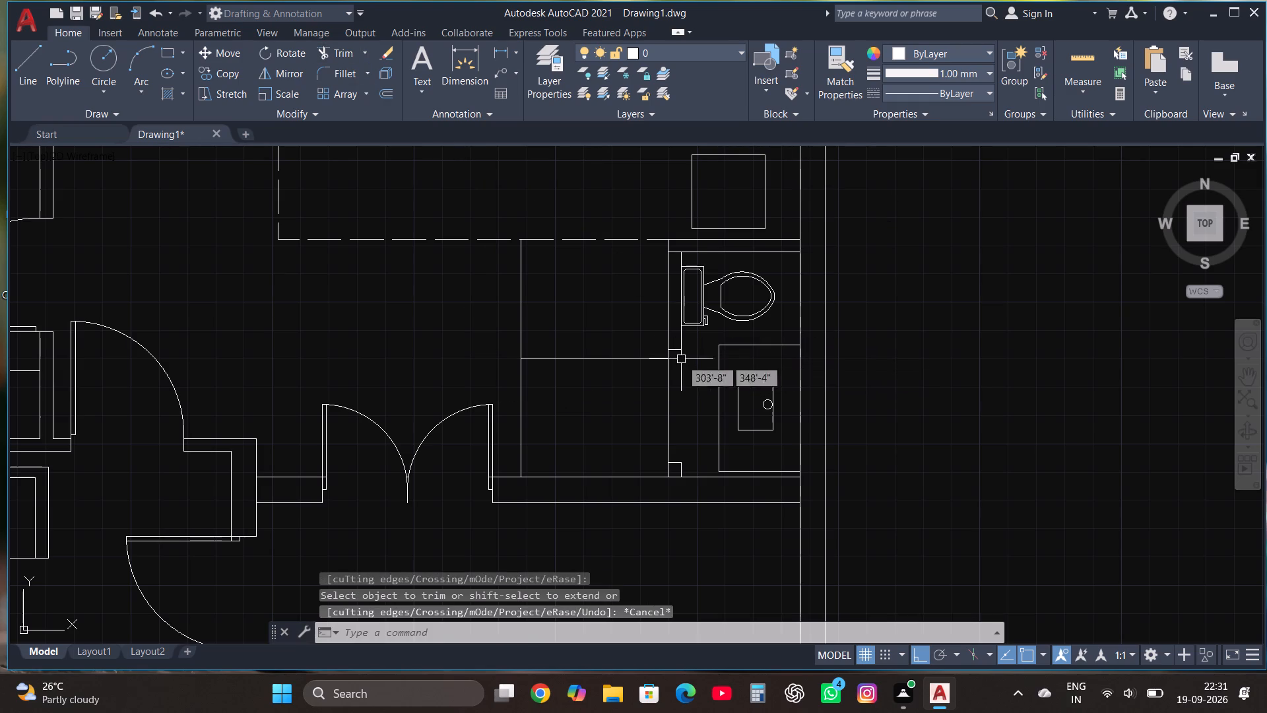
Offset the vertical line about 8" east to make the first stair tread.
{"action": "scroll", "coordinate": [403, 407], "scroll_direction": "down", "scroll_amount": 1}
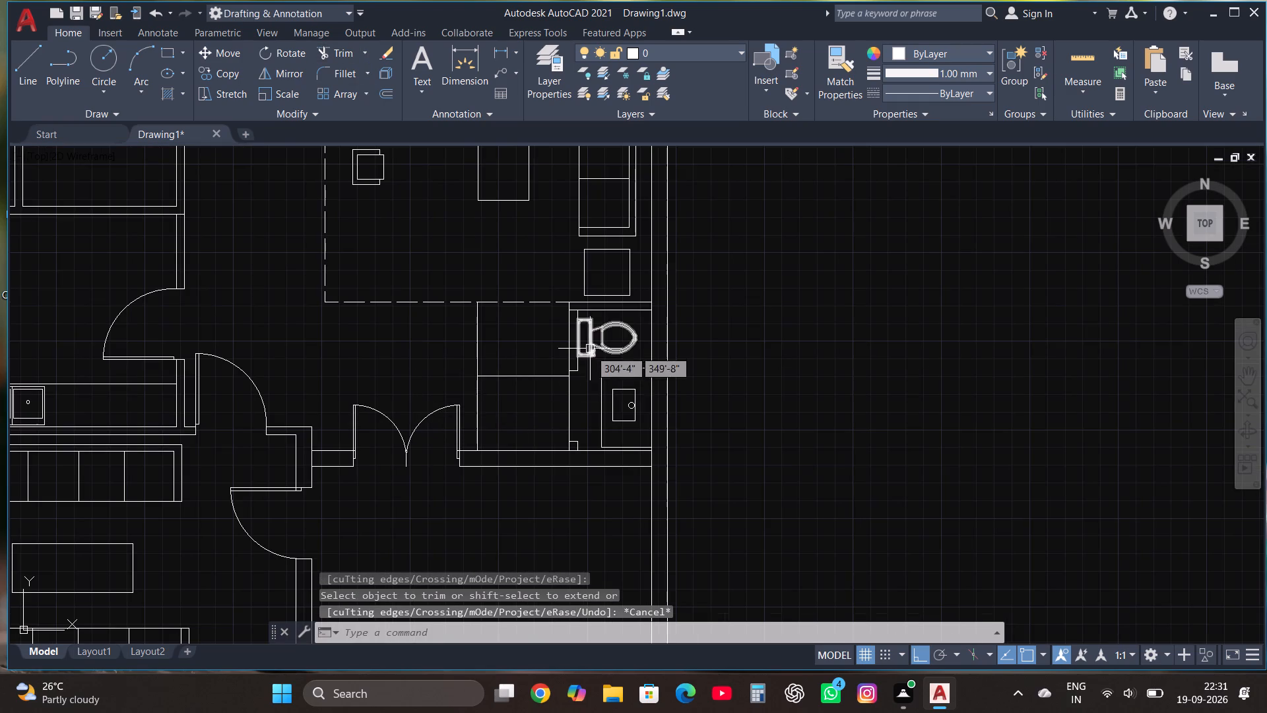
{"action": "scroll", "coordinate": [422, 409], "scroll_direction": "down", "scroll_amount": 1}
{"action": "scroll", "coordinate": [566, 432], "scroll_direction": "up", "scroll_amount": 2}
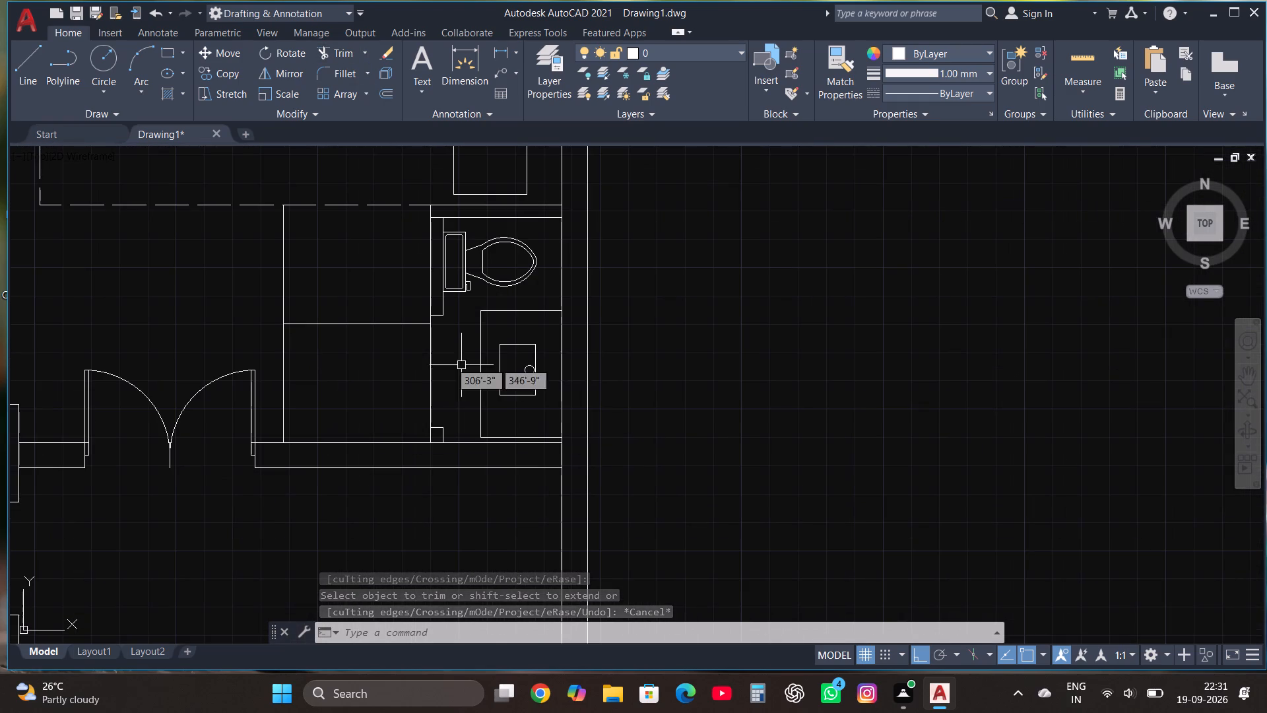
{"action": "left_click", "coordinate": [286, 363]}
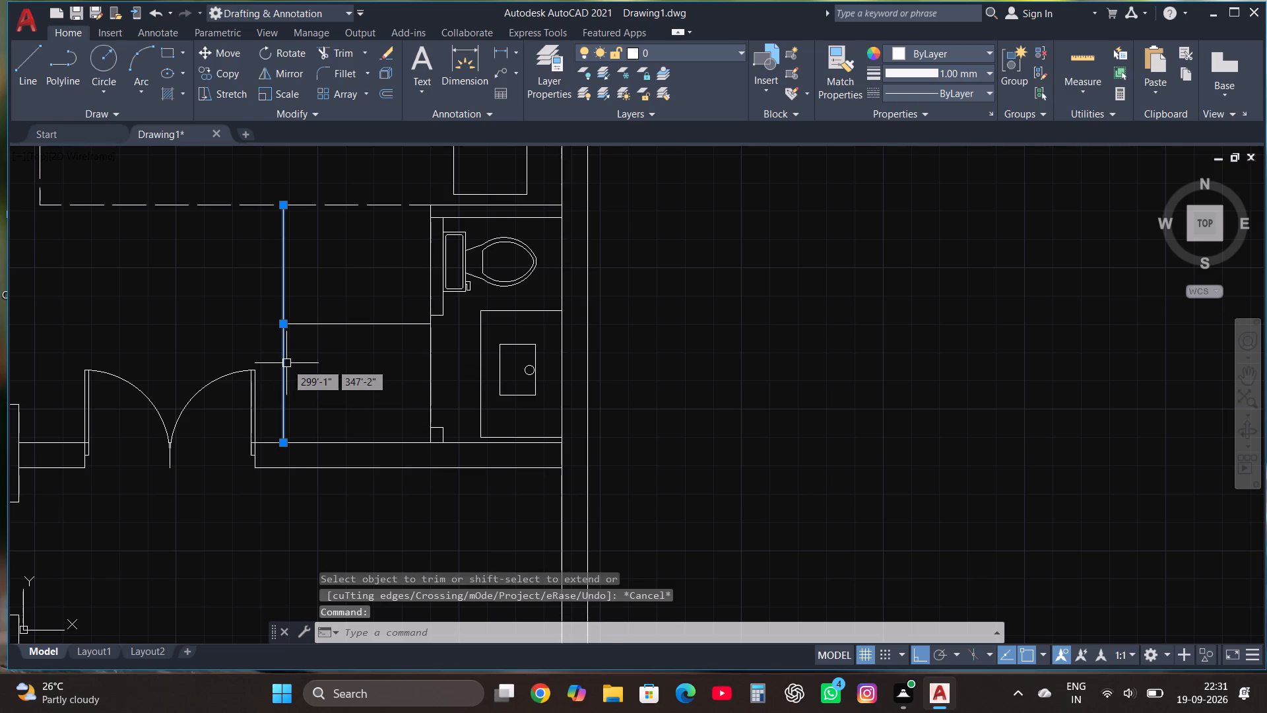
{"action": "left_click", "coordinate": [391, 95]}
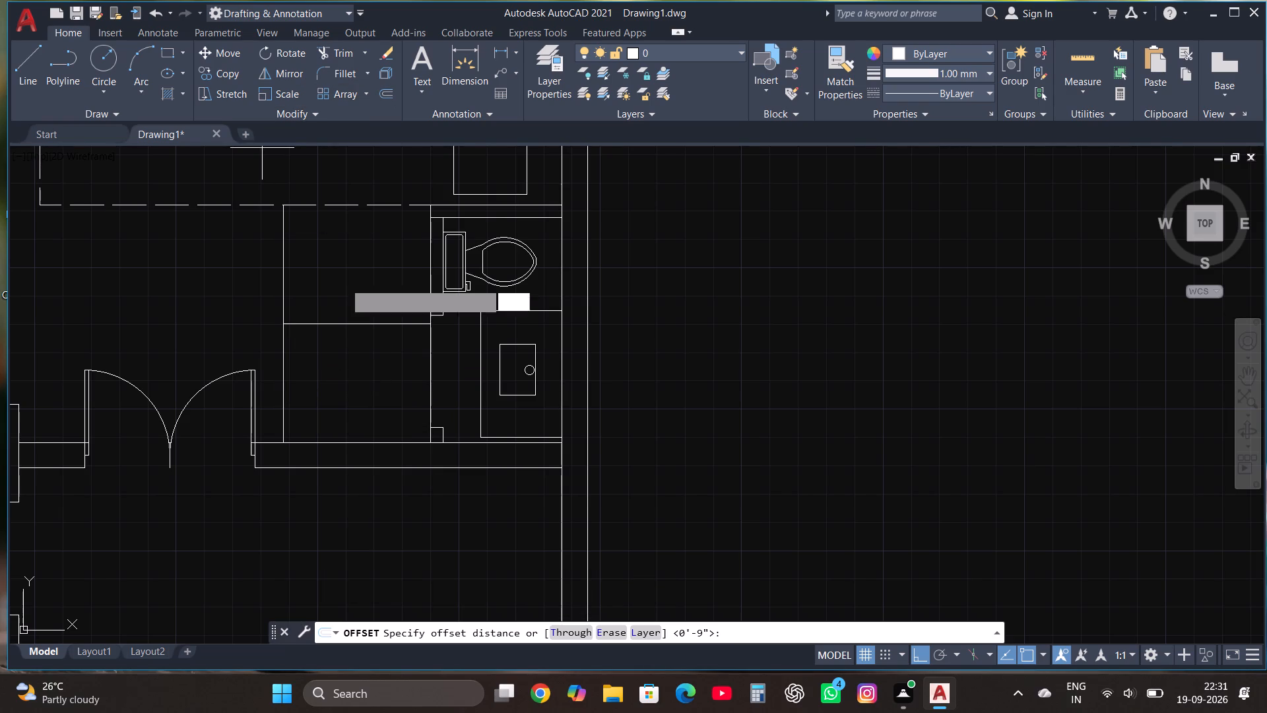
{"action": "left_click", "coordinate": [282, 380]}
{"action": "left_click", "coordinate": [306, 382]}
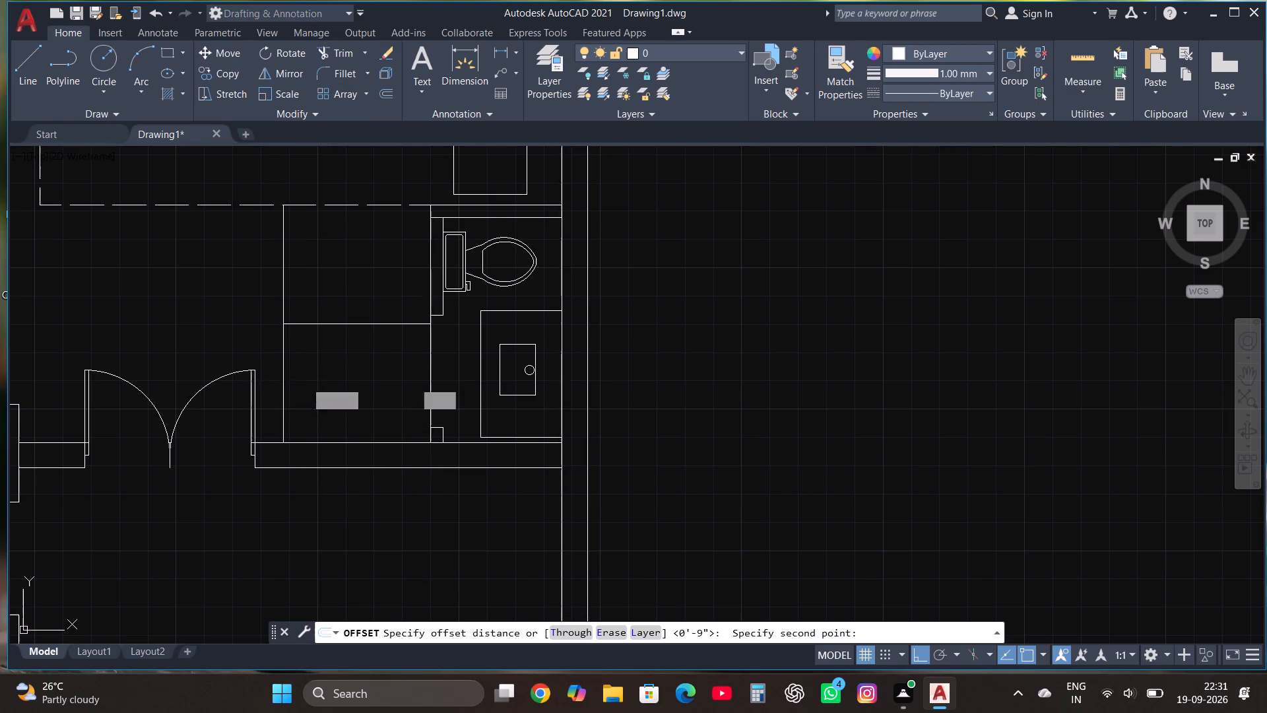
{"action": "left_click", "coordinate": [317, 382]}
Offset each newest tread line east by the same distance five more times, up to the small bathroom's west wall.
{"action": "left_click", "coordinate": [303, 365]}
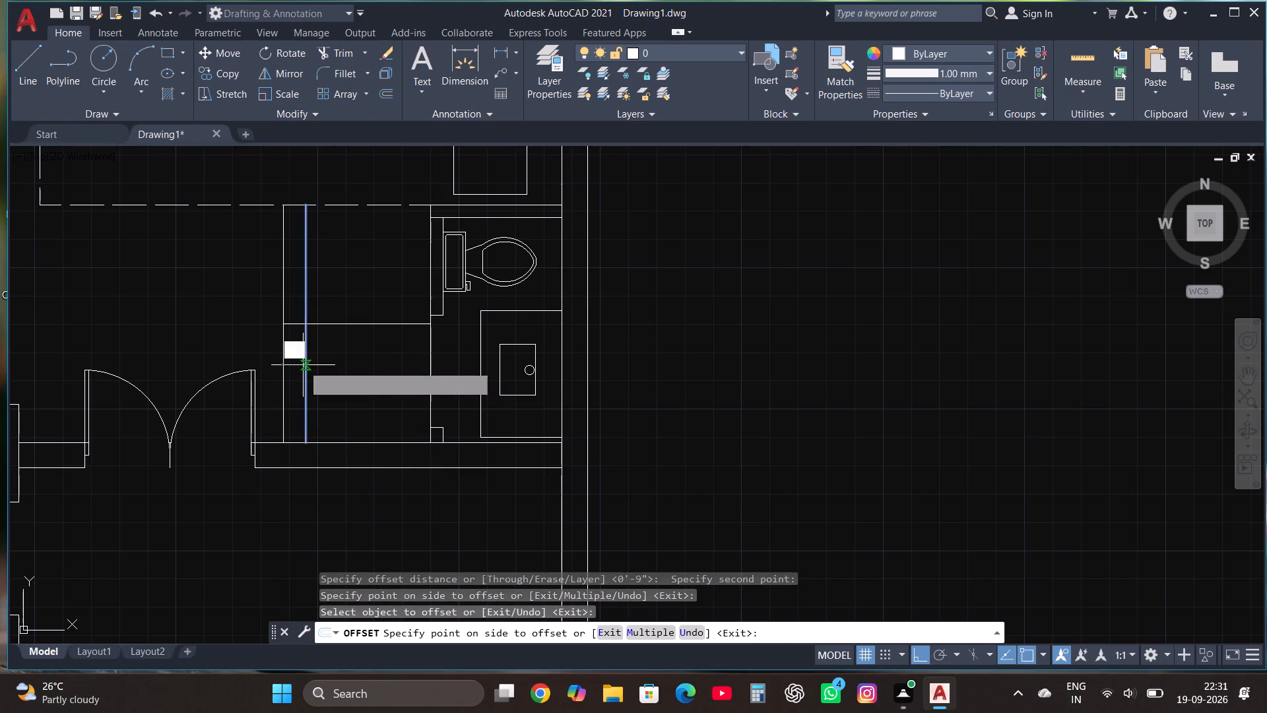
{"action": "left_click", "coordinate": [350, 372]}
{"action": "left_click", "coordinate": [328, 355]}
{"action": "left_click", "coordinate": [364, 363]}
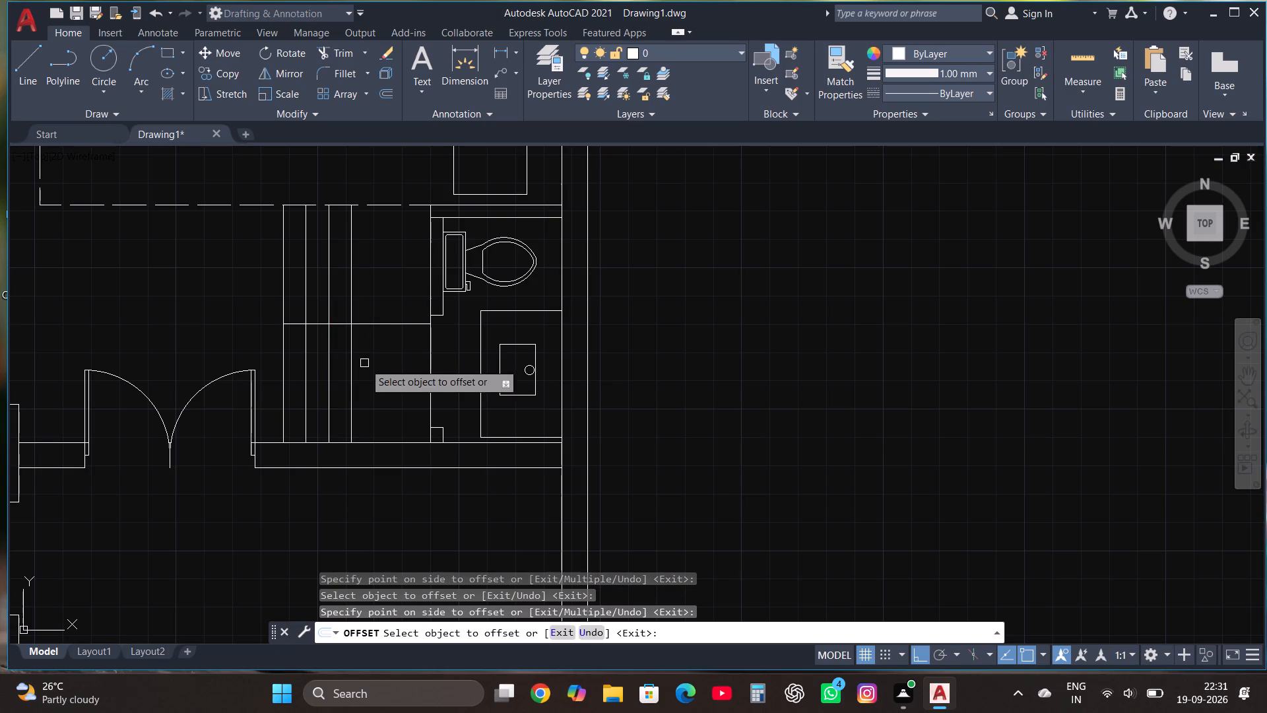
{"action": "left_click", "coordinate": [350, 356]}
{"action": "left_click", "coordinate": [377, 366]}
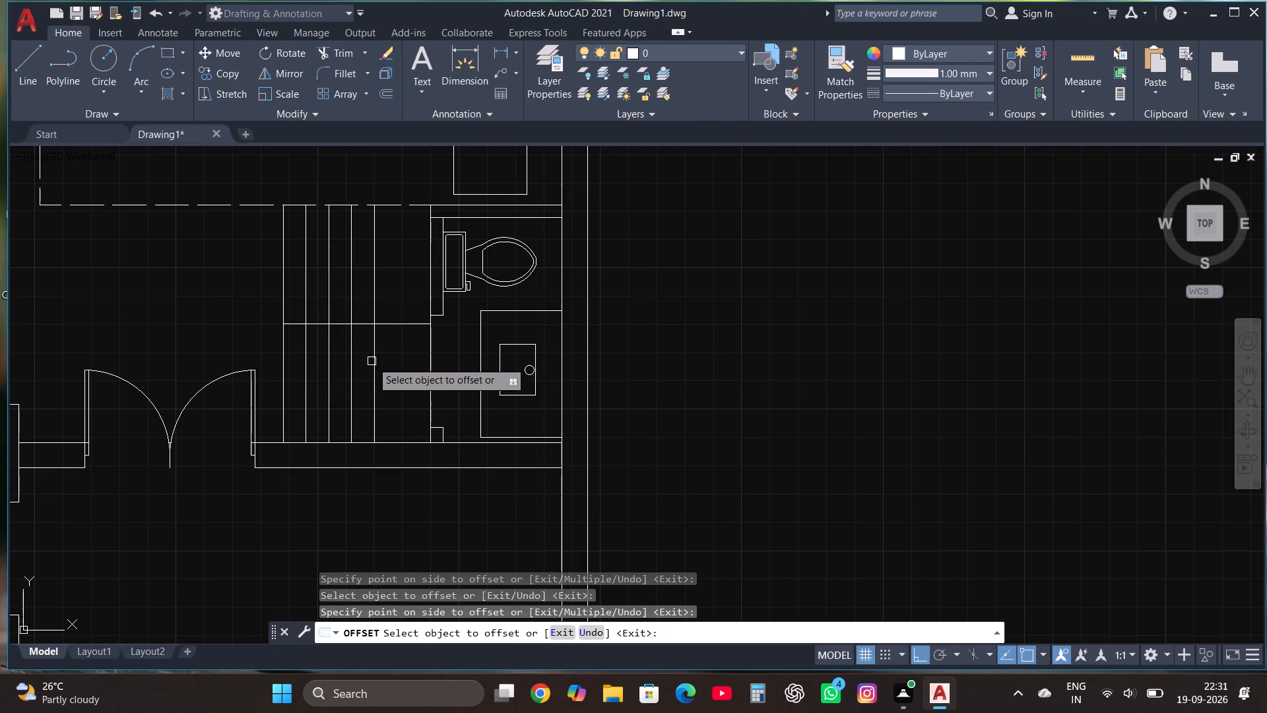
{"action": "left_click", "coordinate": [373, 362]}
{"action": "left_click", "coordinate": [404, 365]}
{"action": "left_click", "coordinate": [397, 362]}
{"action": "left_click", "coordinate": [428, 366]}
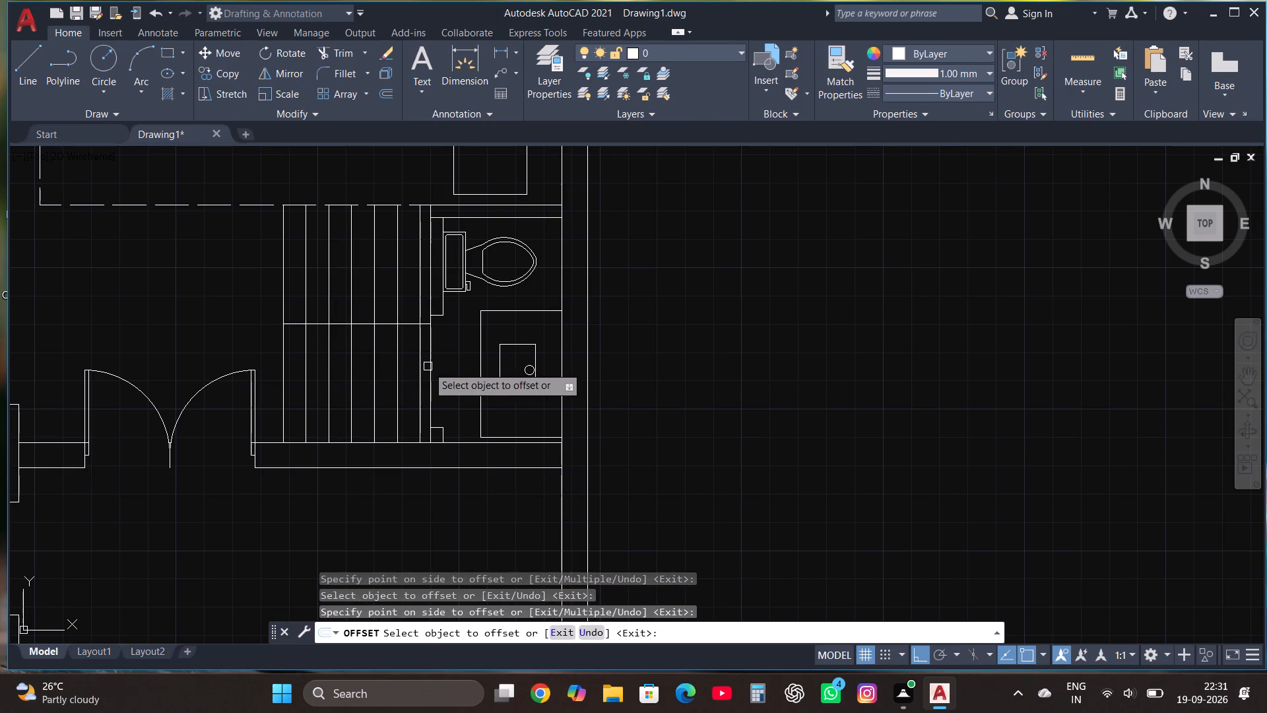
{"action": "key", "text": "Escape"}
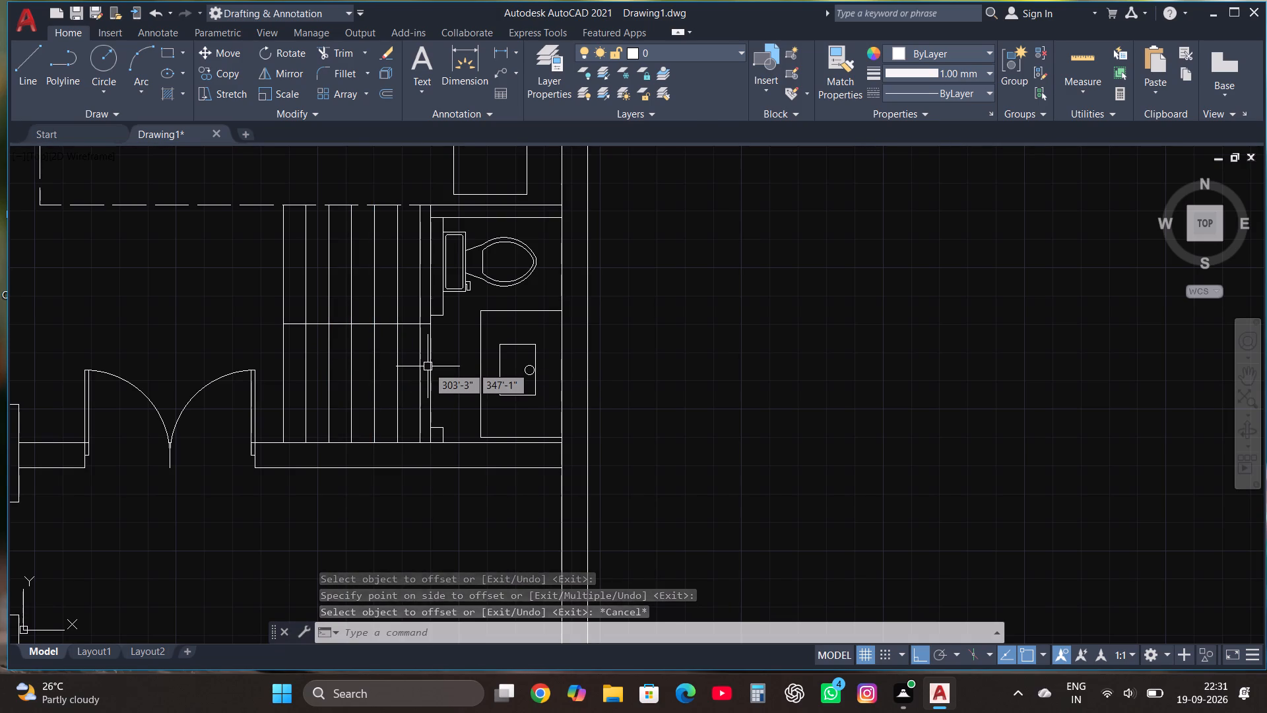
{"action": "key", "text": "Escape"}
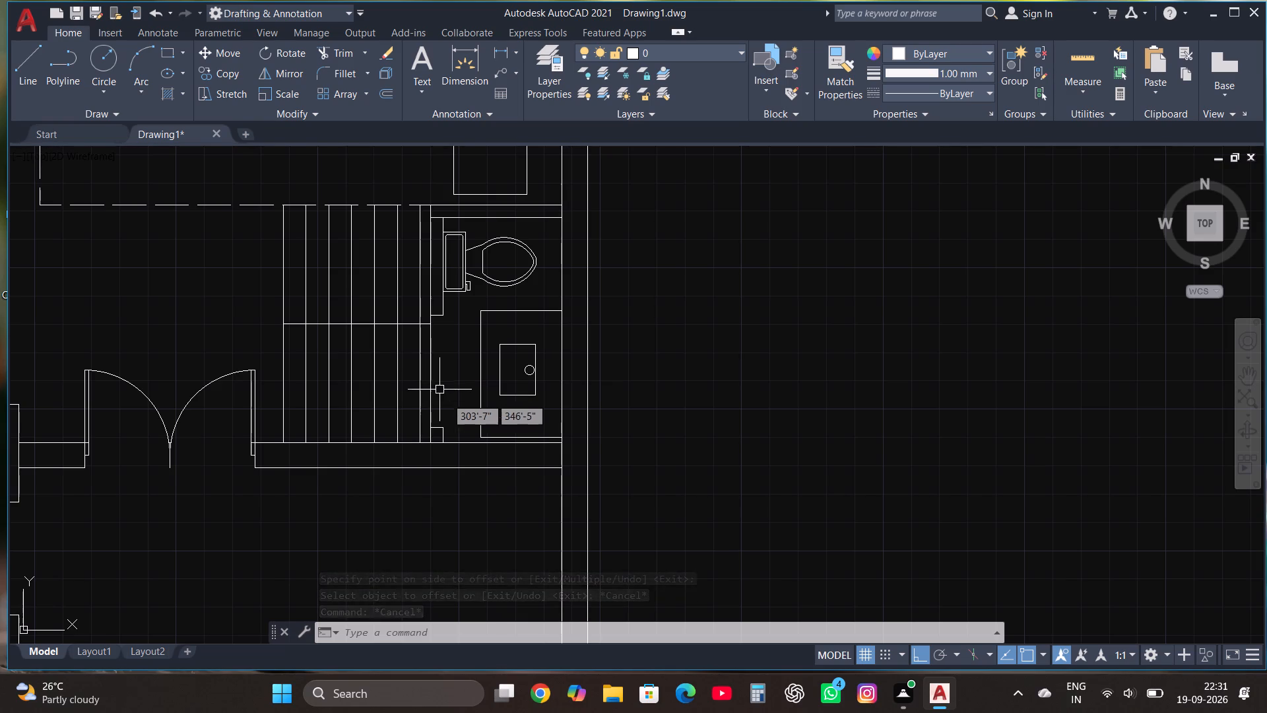
Offset the stair's westernmost line 8" west twice to add two more tread lines.
{"action": "scroll", "coordinate": [443, 445], "scroll_direction": "down", "scroll_amount": 2}
{"action": "scroll", "coordinate": [374, 322], "scroll_direction": "up", "scroll_amount": 1}
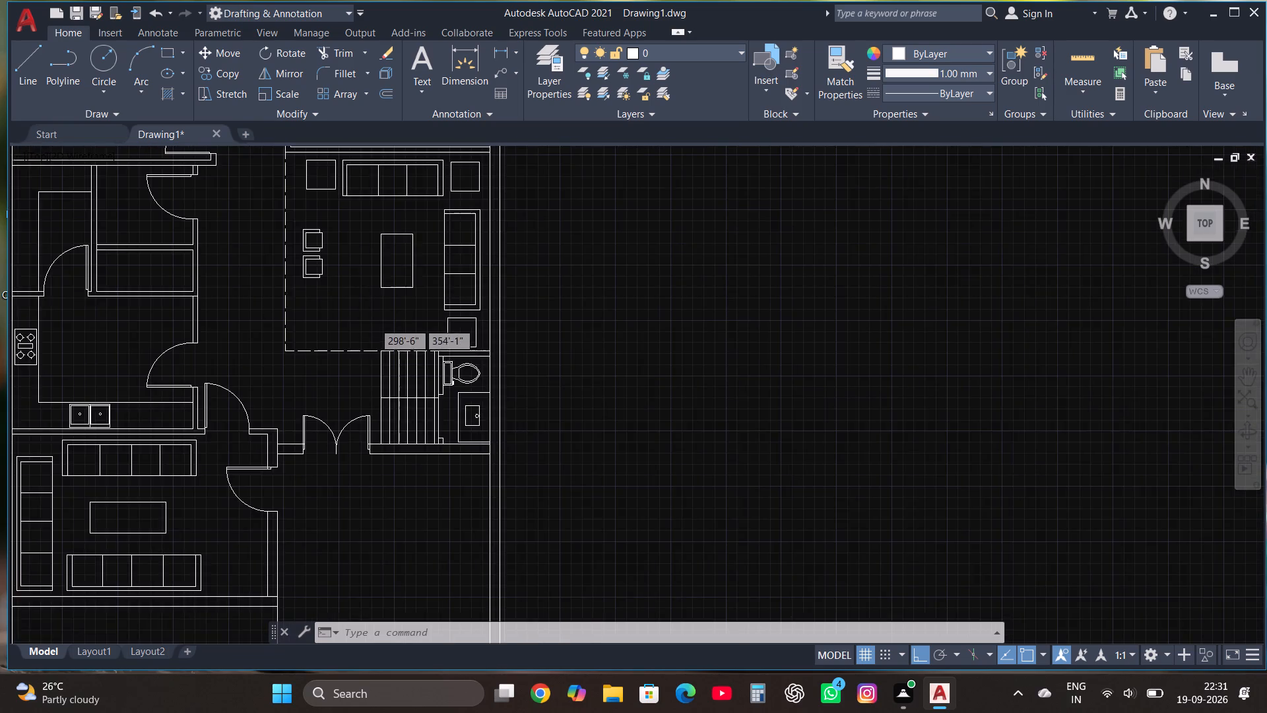
{"action": "scroll", "coordinate": [374, 322], "scroll_direction": "up", "scroll_amount": 1}
{"action": "left_click", "coordinate": [392, 445]}
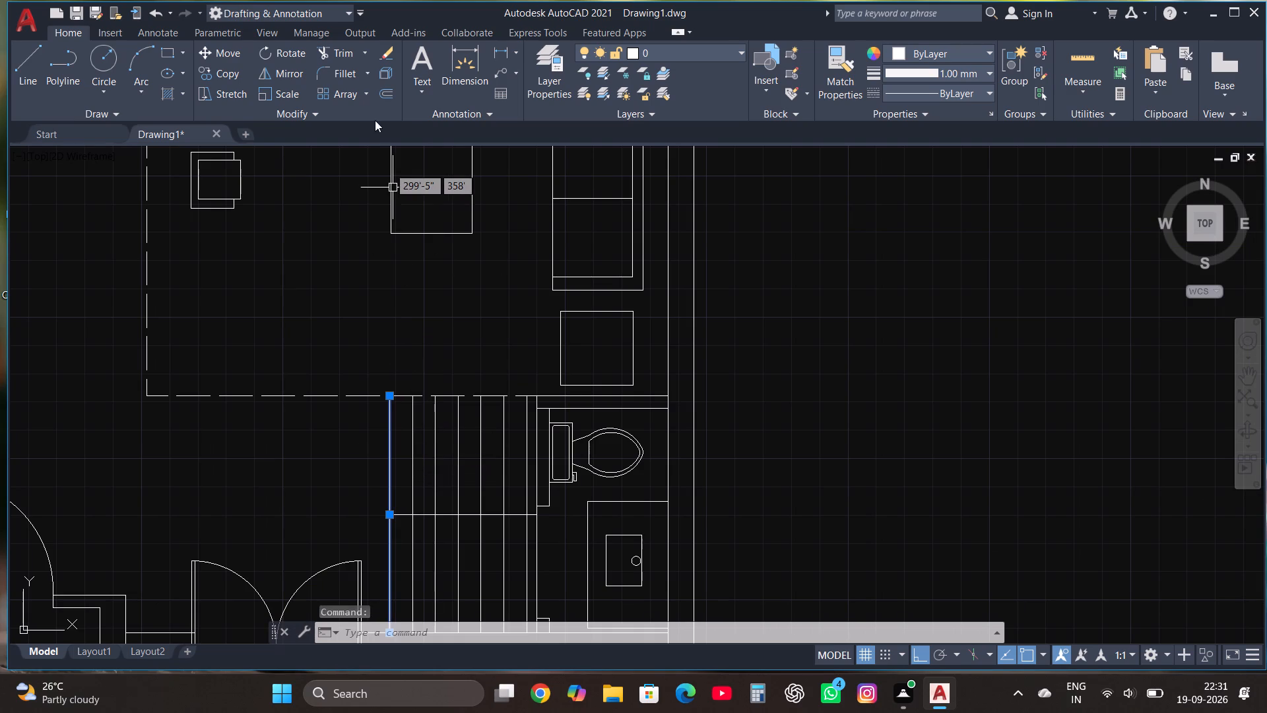
{"action": "left_click", "coordinate": [385, 94]}
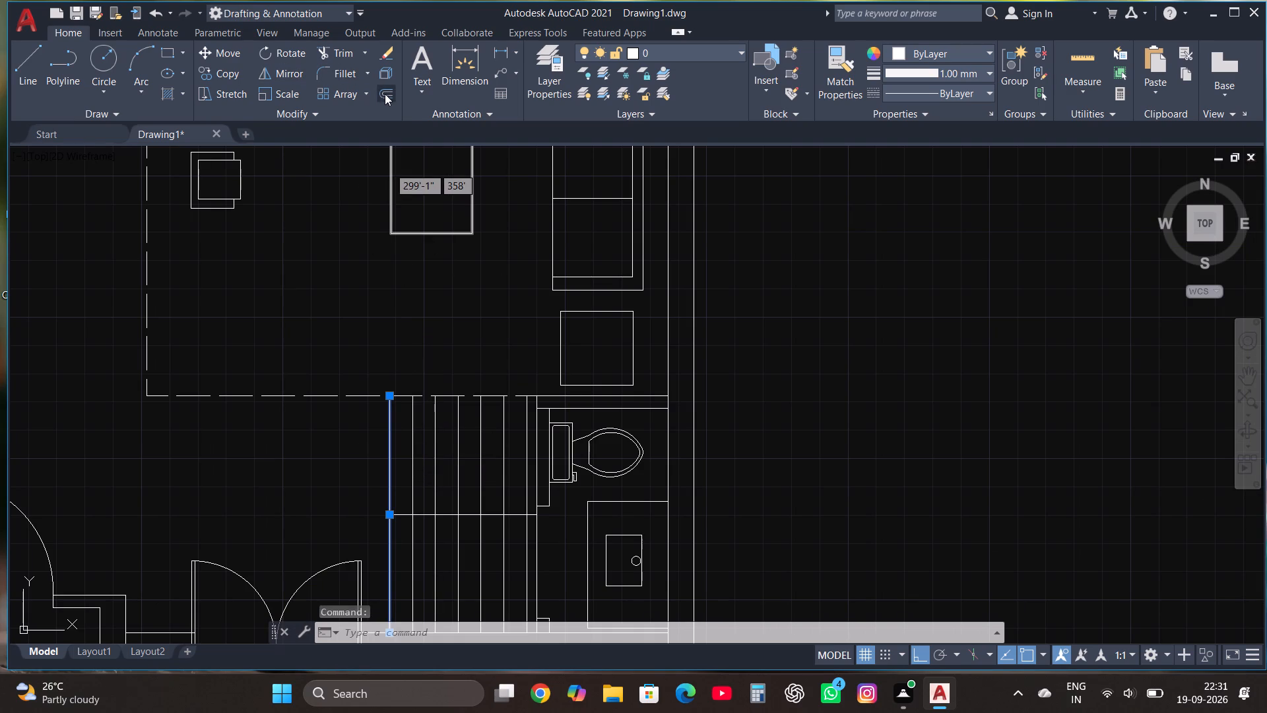
{"action": "left_click", "coordinate": [388, 469]}
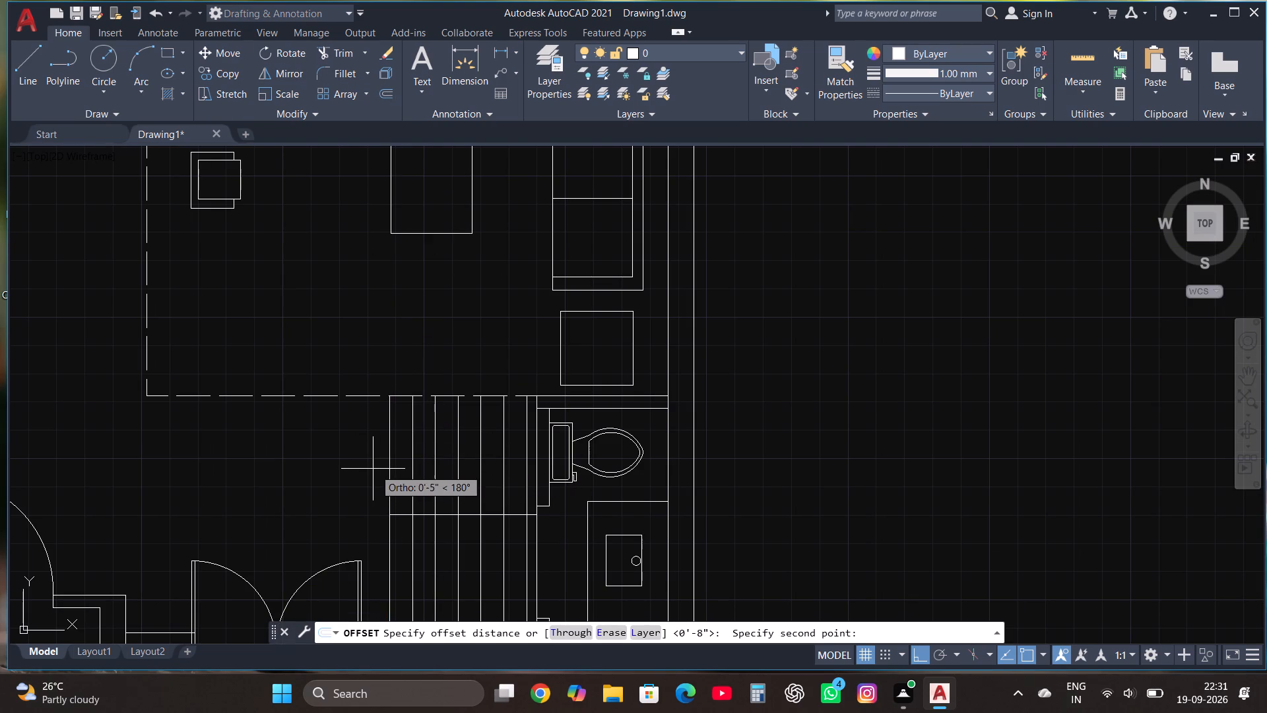
{"action": "left_click", "coordinate": [373, 469]}
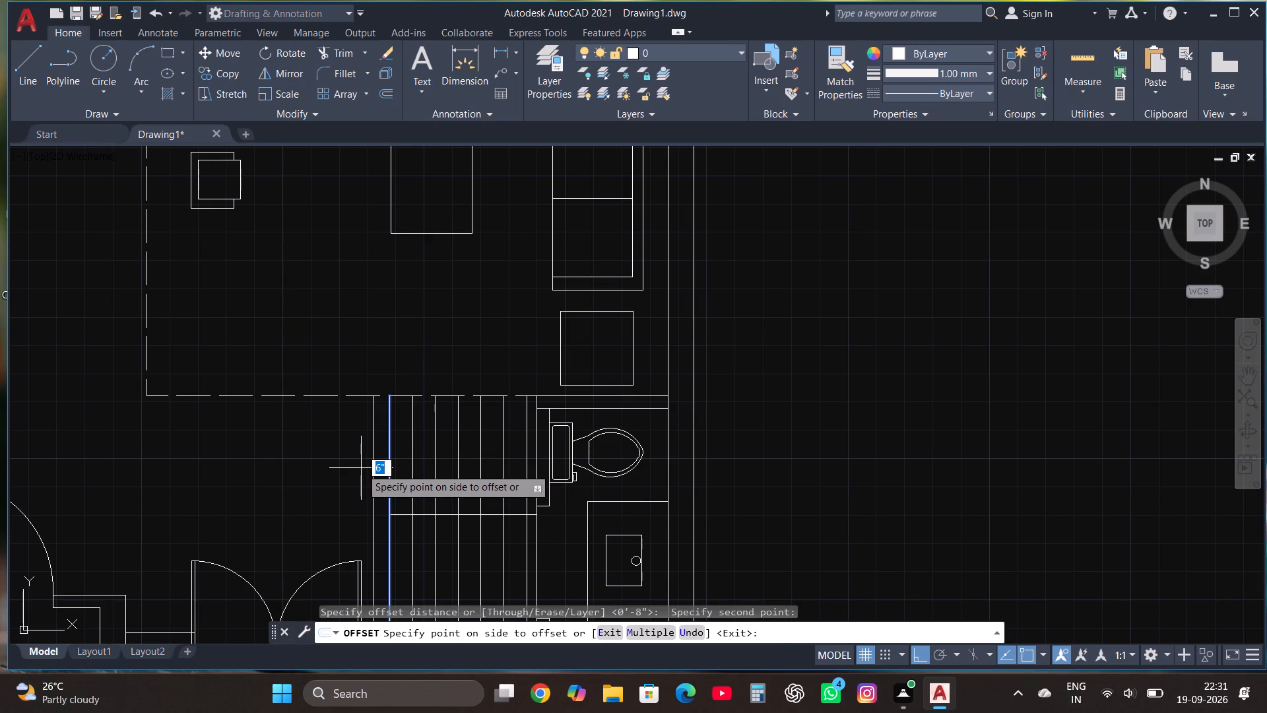
{"action": "type", "text": "8\""}
{"action": "key", "text": "Return"}
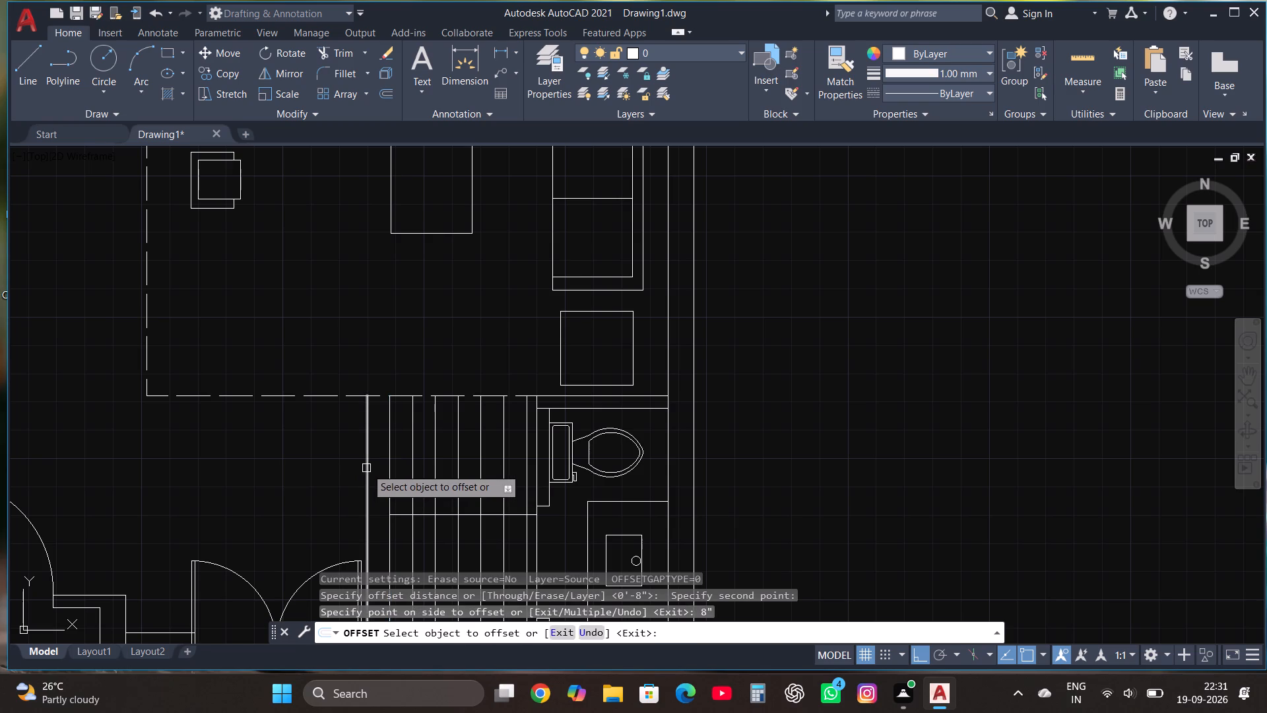
{"action": "left_click", "coordinate": [366, 468]}
{"action": "type", "text": "8\""}
{"action": "key", "text": "Return"}
{"action": "key", "text": "Escape"}
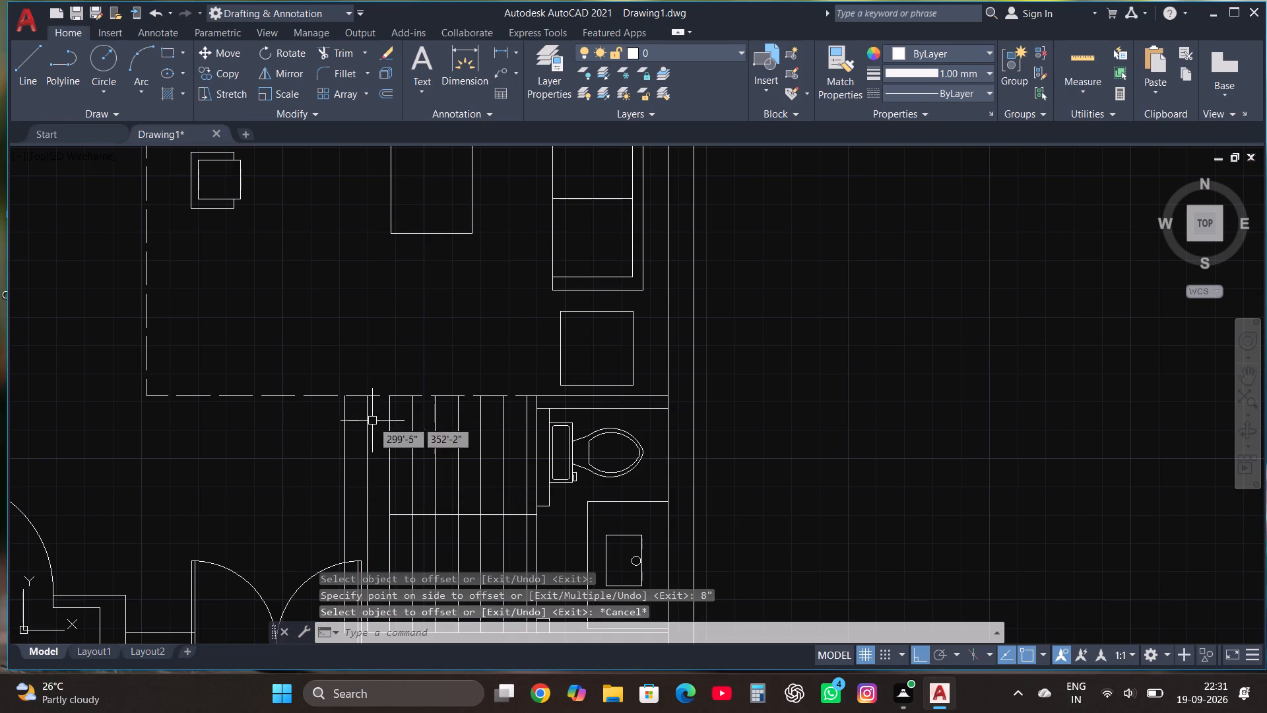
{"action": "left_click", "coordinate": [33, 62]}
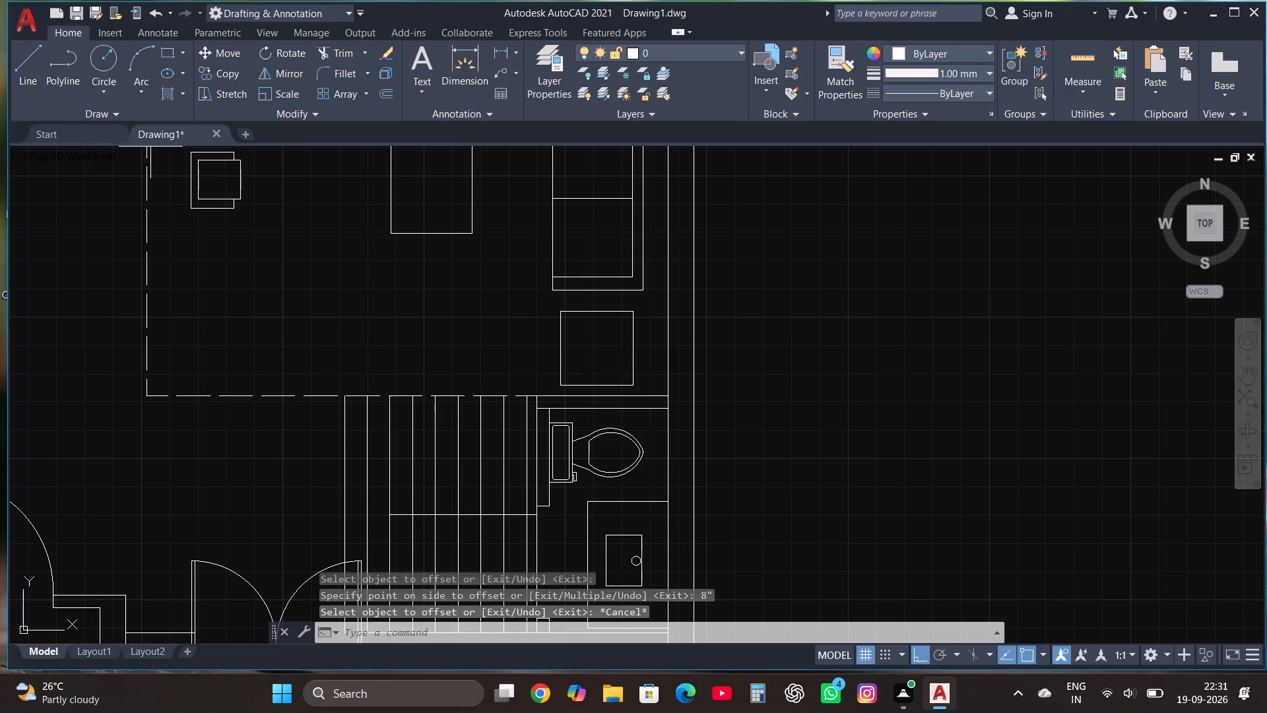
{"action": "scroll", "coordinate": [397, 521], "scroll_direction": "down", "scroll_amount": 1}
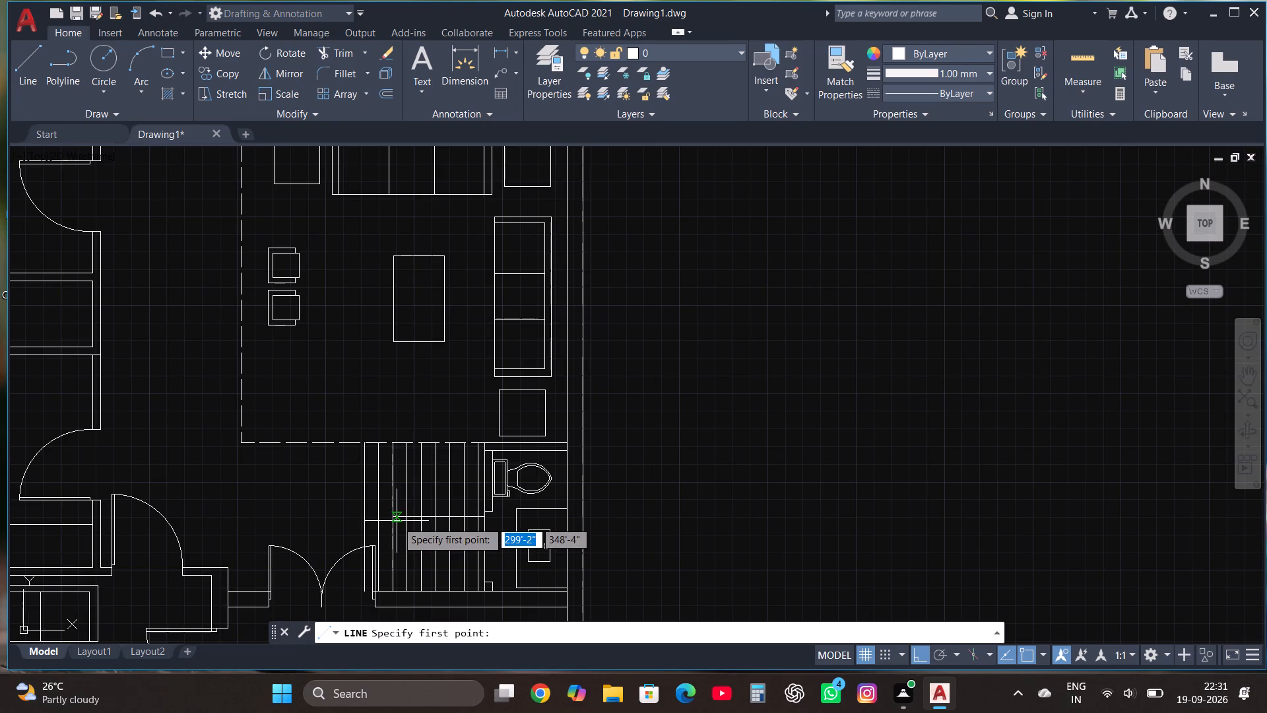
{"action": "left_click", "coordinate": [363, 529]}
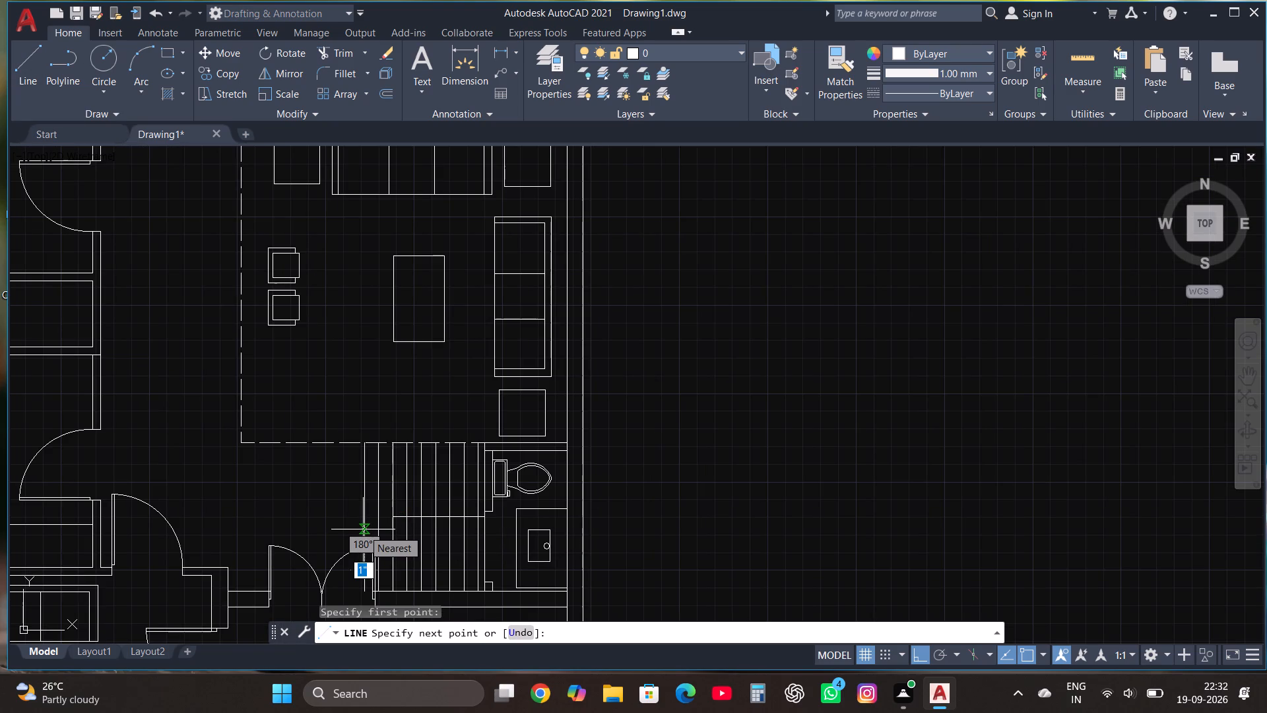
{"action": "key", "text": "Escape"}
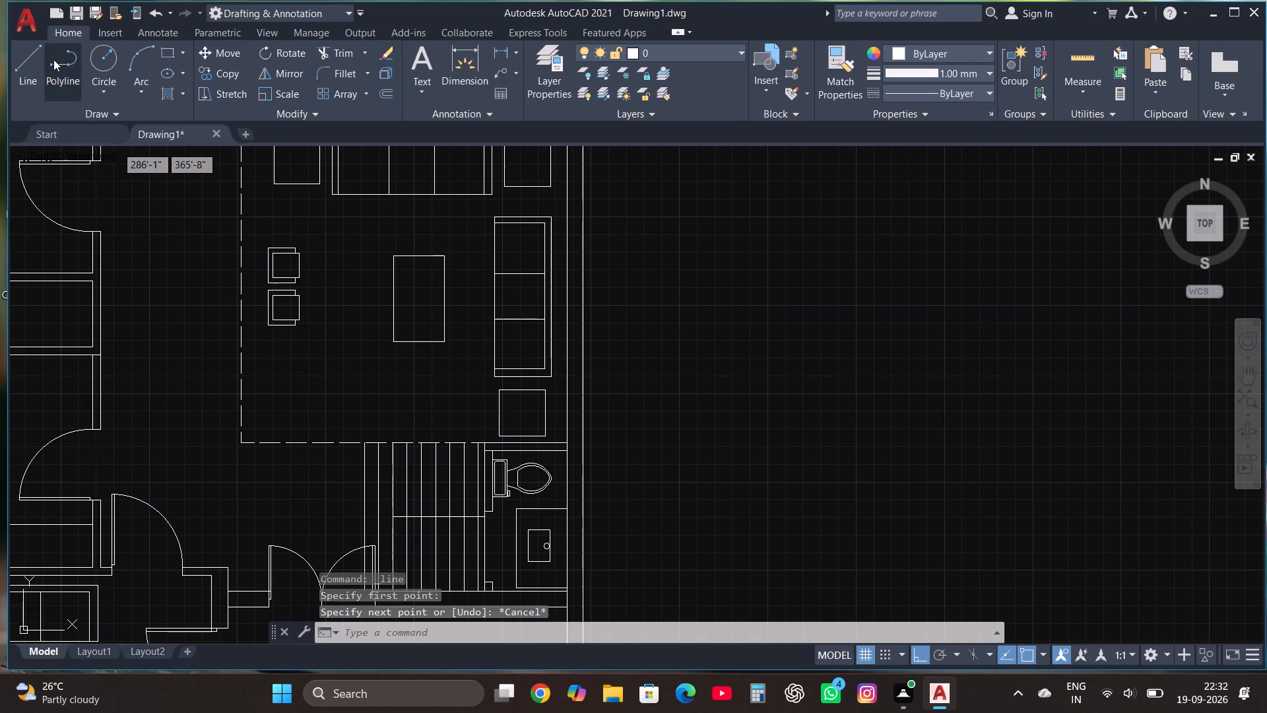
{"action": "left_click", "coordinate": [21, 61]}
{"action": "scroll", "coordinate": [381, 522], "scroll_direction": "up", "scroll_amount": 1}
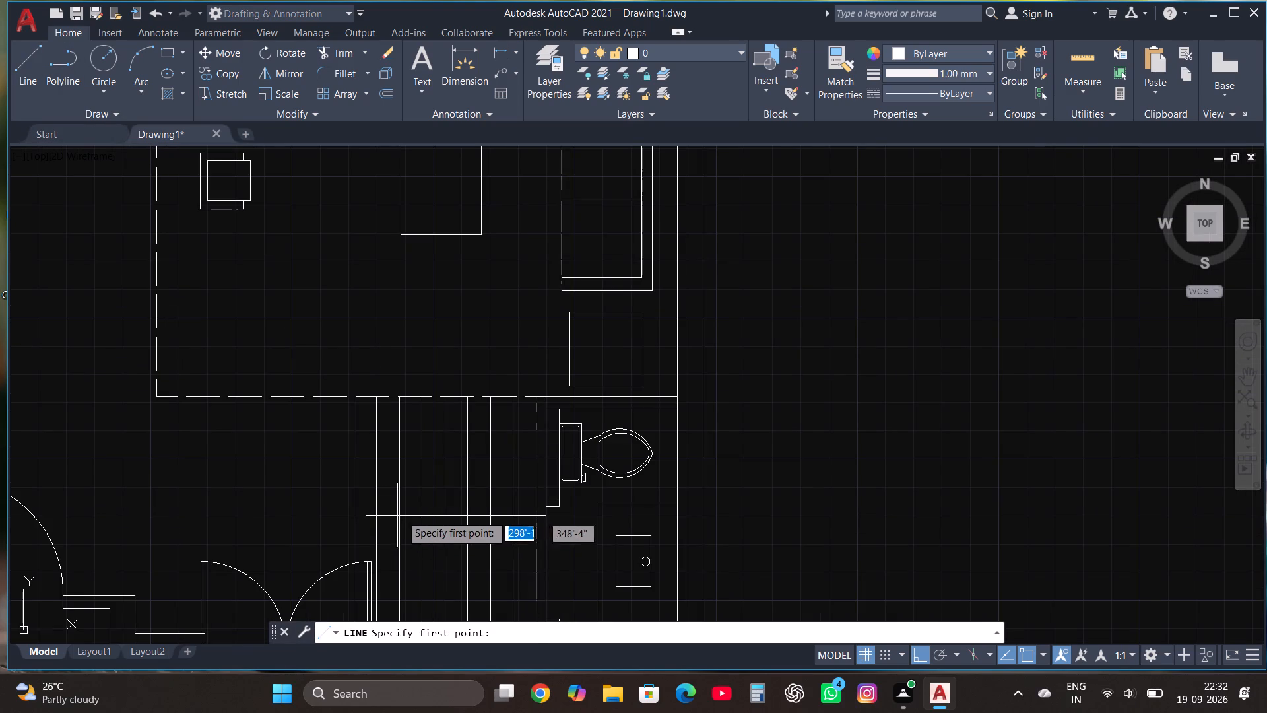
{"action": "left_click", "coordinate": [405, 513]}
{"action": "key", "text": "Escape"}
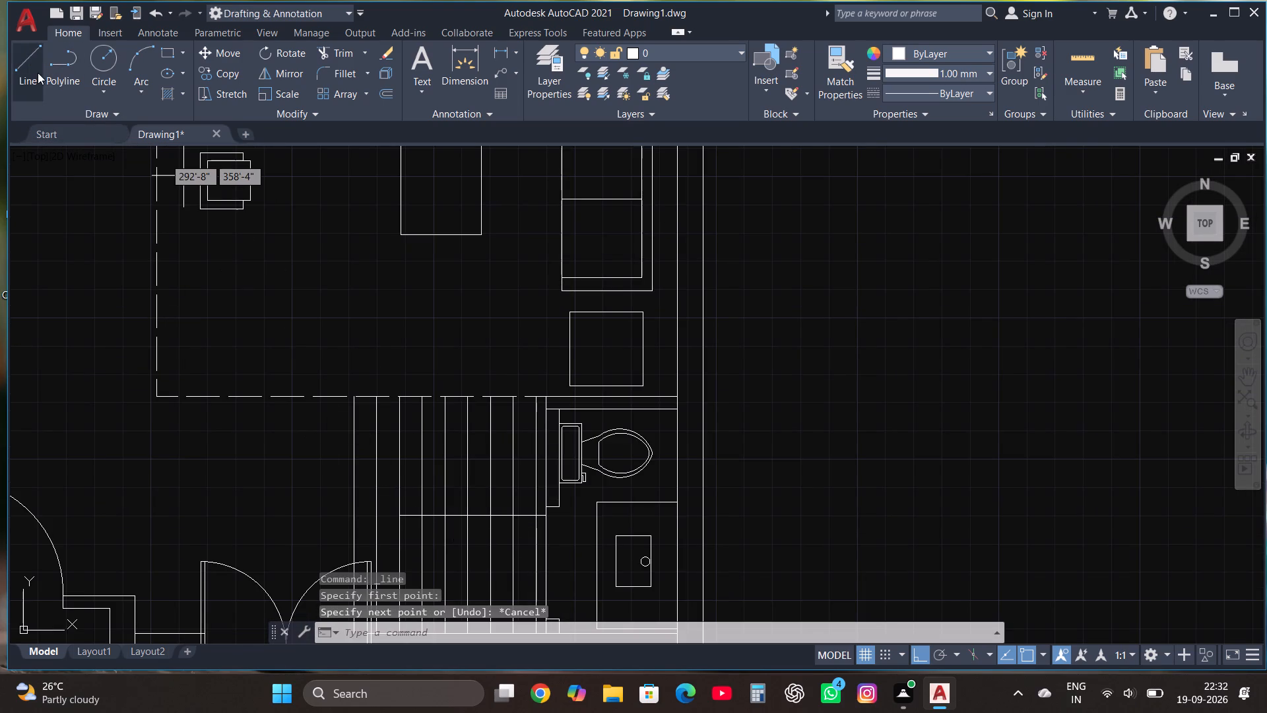
Extend the stair's horizontal dividing line west with a new line to the westernmost tread, trimming the end that overshoots it.
{"action": "left_click", "coordinate": [34, 65]}
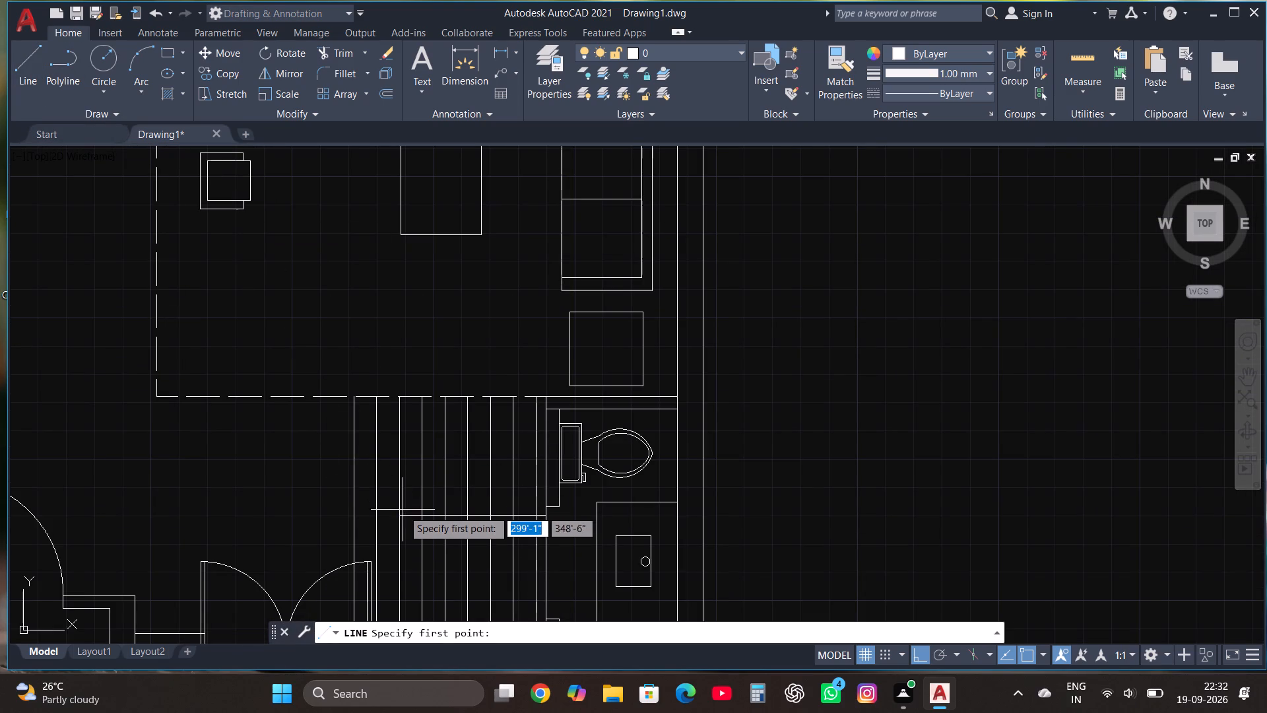
{"action": "left_click", "coordinate": [399, 515]}
{"action": "left_click", "coordinate": [319, 504]}
{"action": "key", "text": "Escape"}
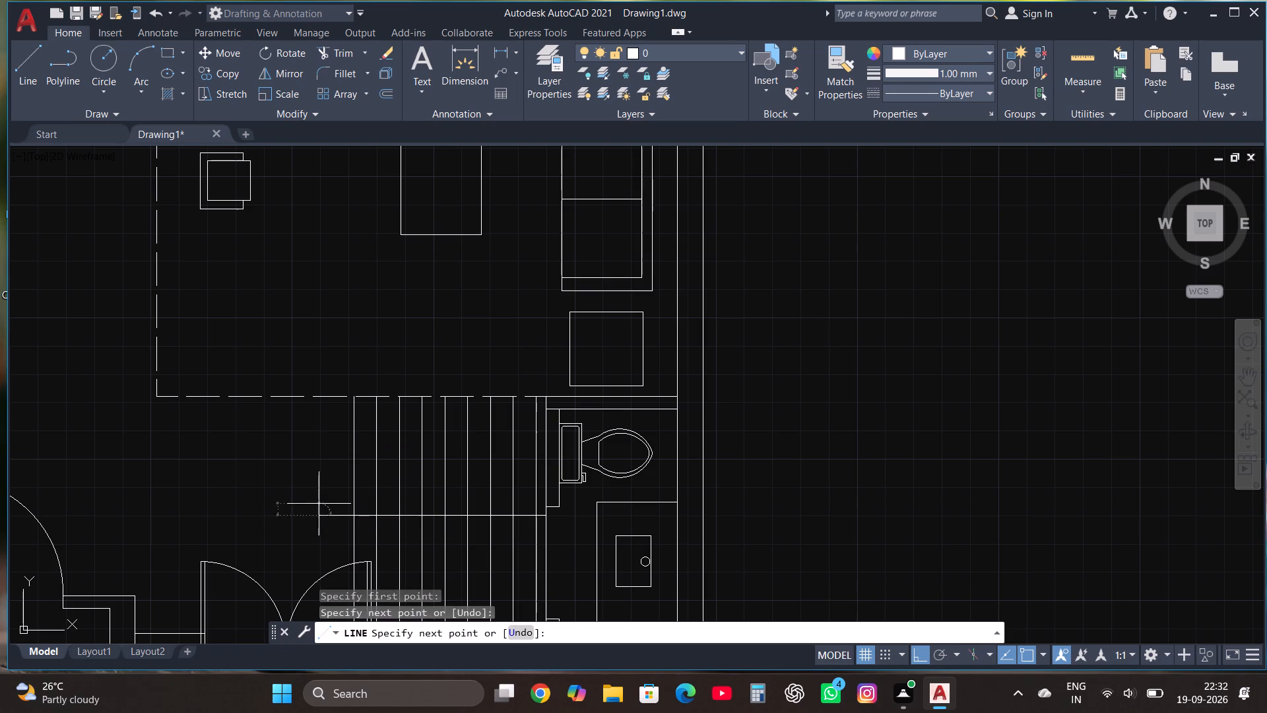
{"action": "left_click", "coordinate": [342, 58]}
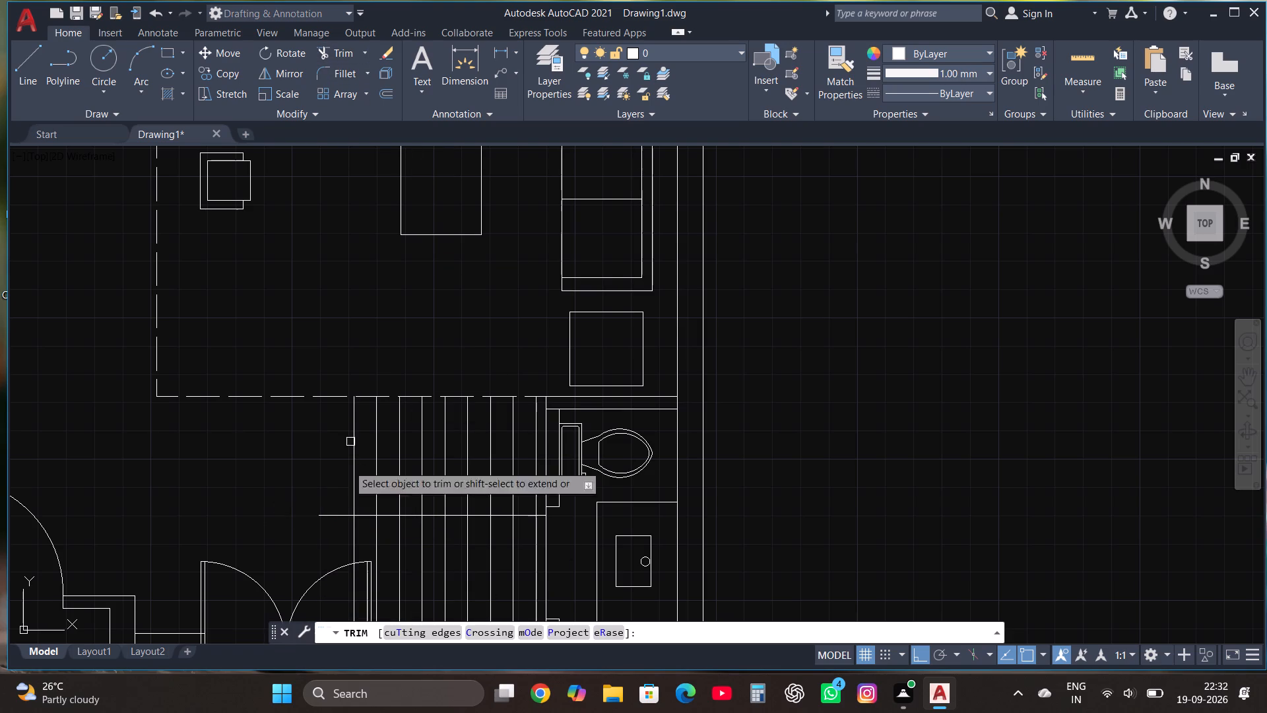
{"action": "left_click", "coordinate": [334, 512]}
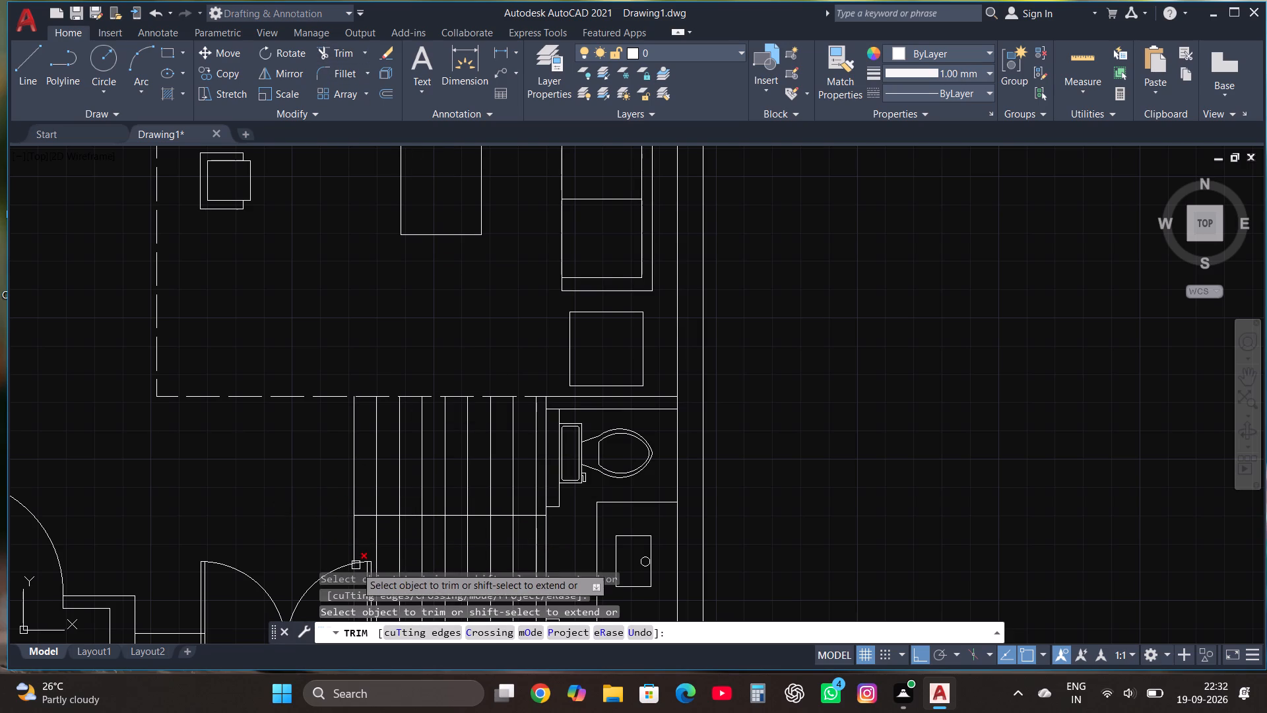
Trim away the parts of the two westernmost tread lines that run south of the horizontal dividing line.
{"action": "left_click", "coordinate": [355, 574]}
{"action": "left_click", "coordinate": [358, 547]}
{"action": "scroll", "coordinate": [357, 512], "scroll_direction": "down", "scroll_amount": 2}
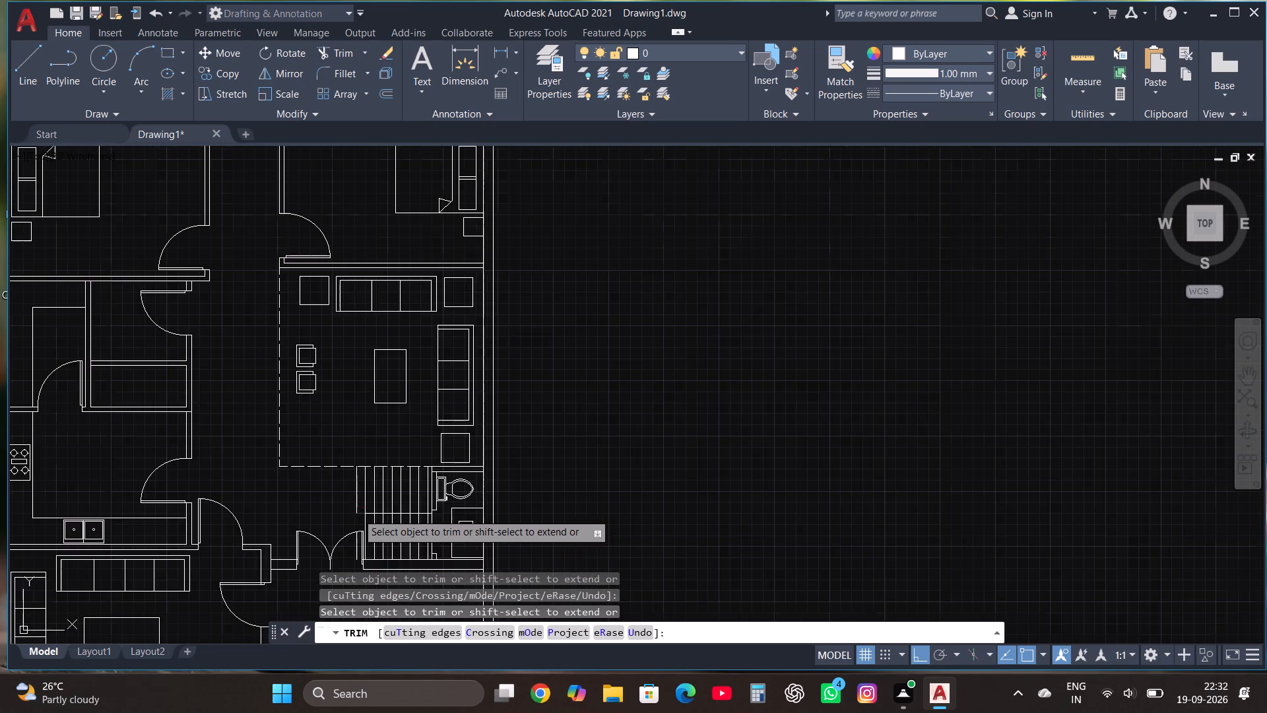
{"action": "scroll", "coordinate": [357, 545], "scroll_direction": "up", "scroll_amount": 2}
{"action": "left_click", "coordinate": [354, 545]}
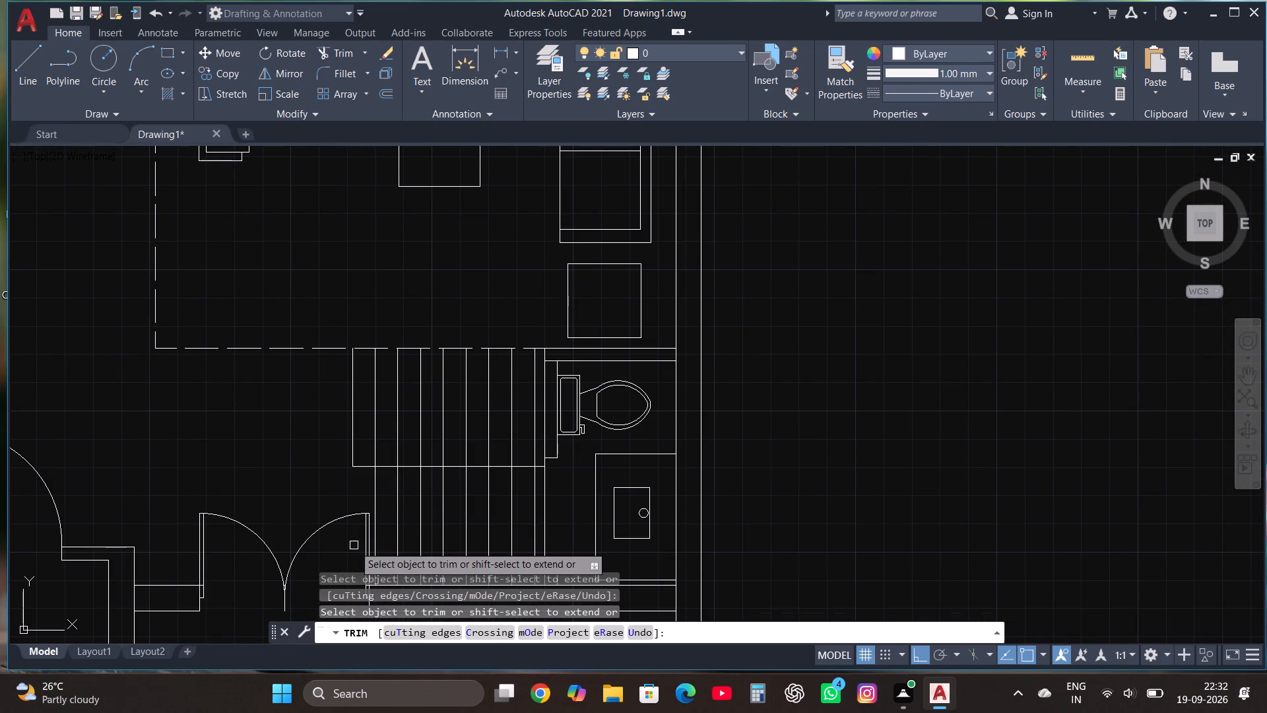
{"action": "left_click", "coordinate": [377, 489]}
{"action": "scroll", "coordinate": [670, 443], "scroll_direction": "down", "scroll_amount": 1}
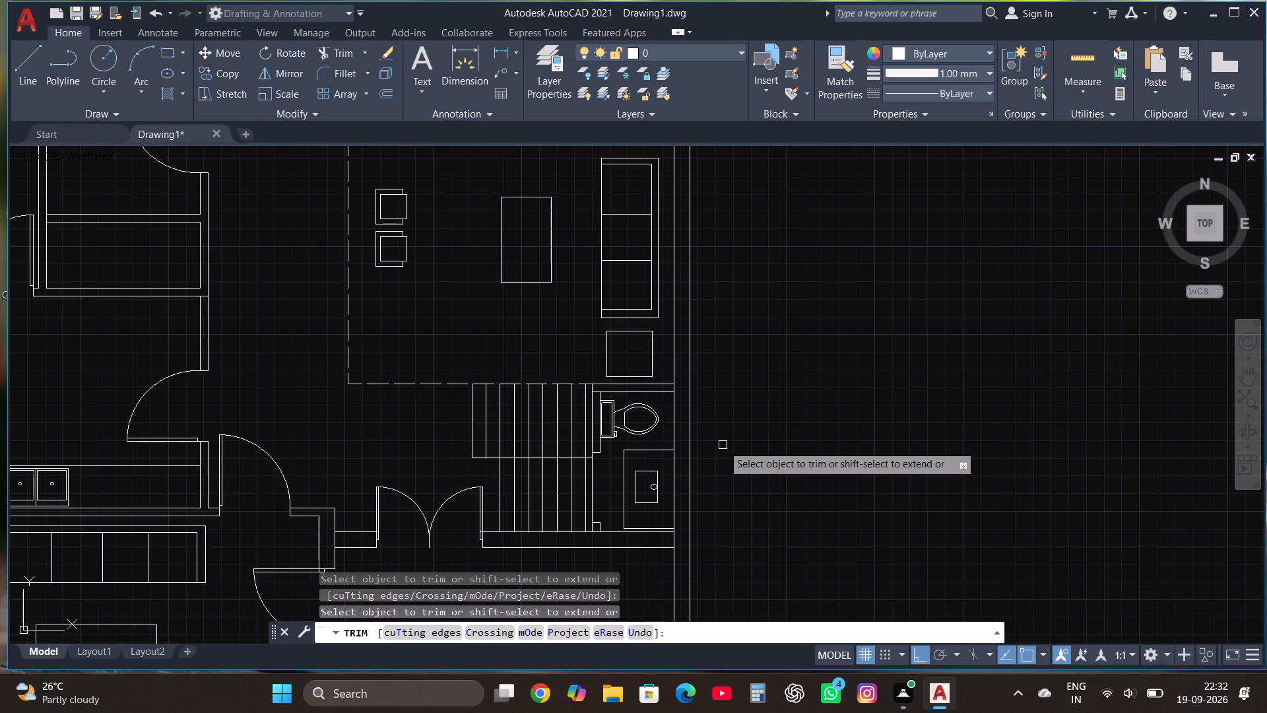
{"action": "scroll", "coordinate": [723, 445], "scroll_direction": "up", "scroll_amount": 1}
{"action": "key", "text": "Escape"}
Draw a horizontal direction-arrow shaft from just west of the stair to mid-flight across the northern treads, ending in a short vertical arrowhead base.
{"action": "left_click", "coordinate": [36, 66]}
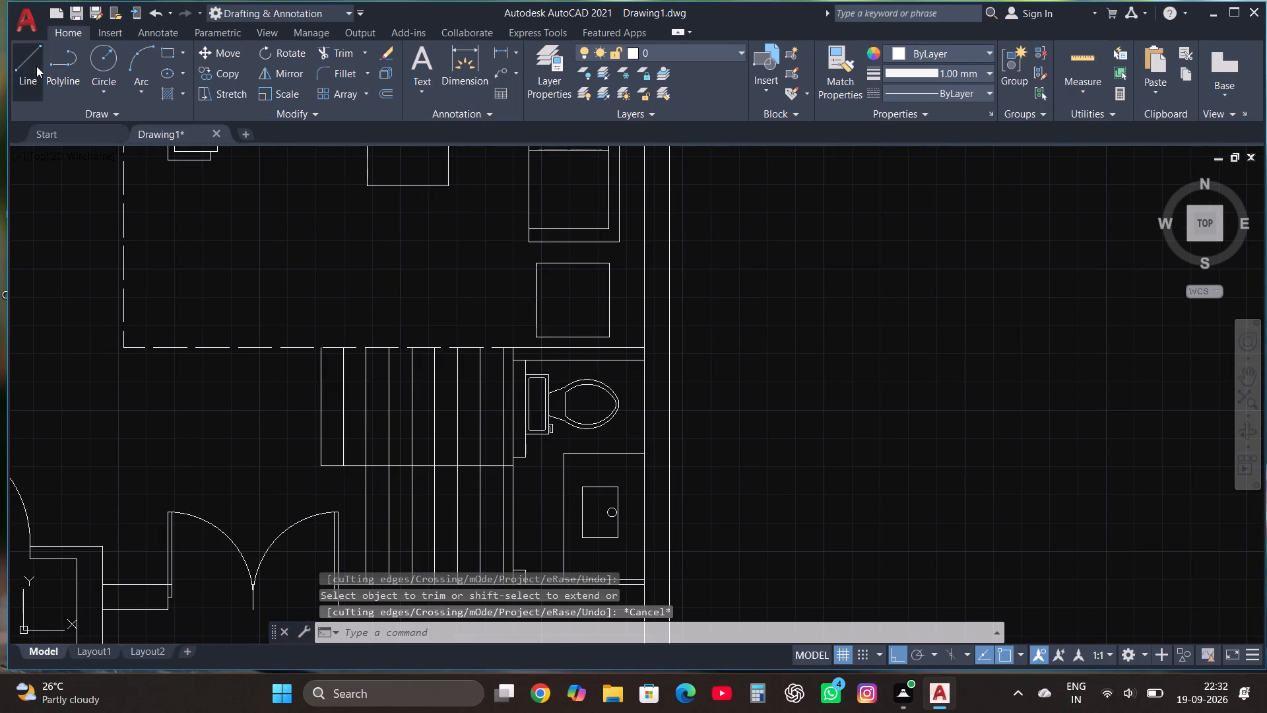
{"action": "left_click", "coordinate": [299, 409]}
{"action": "scroll", "coordinate": [404, 417], "scroll_direction": "up", "scroll_amount": 1}
{"action": "left_click", "coordinate": [428, 414]}
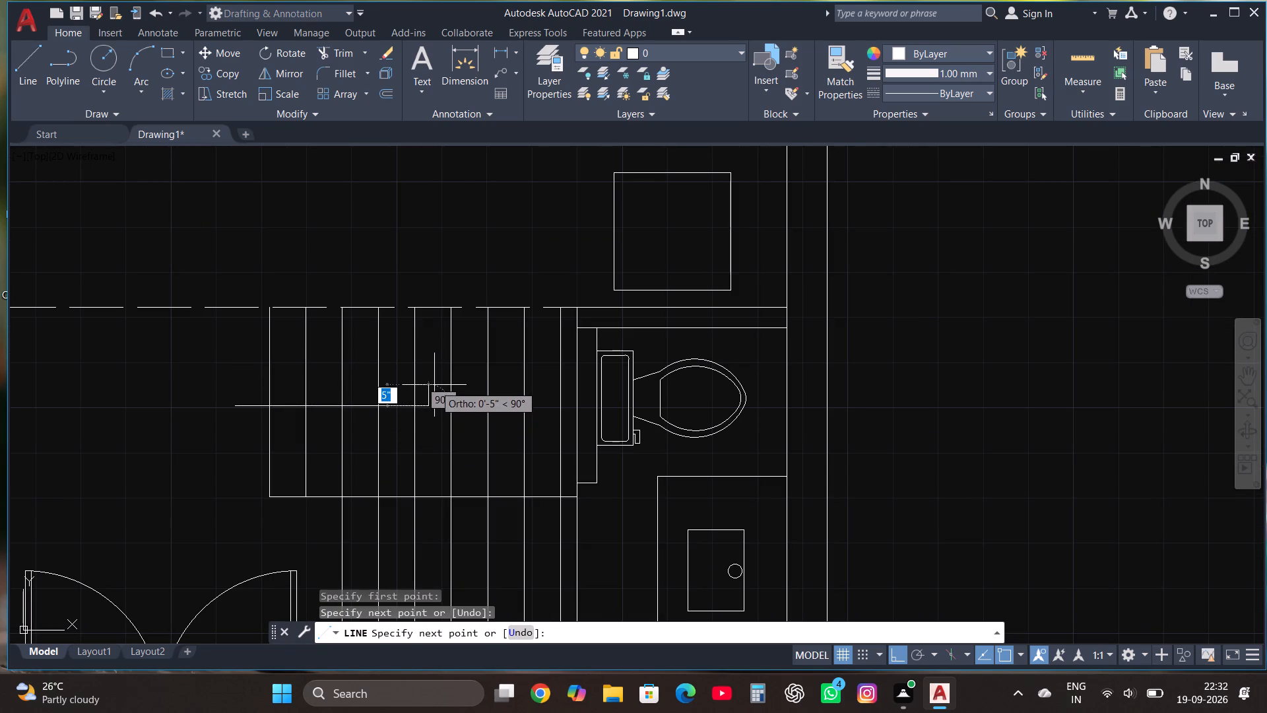
{"action": "left_click", "coordinate": [434, 385]}
{"action": "left_click", "coordinate": [429, 419]}
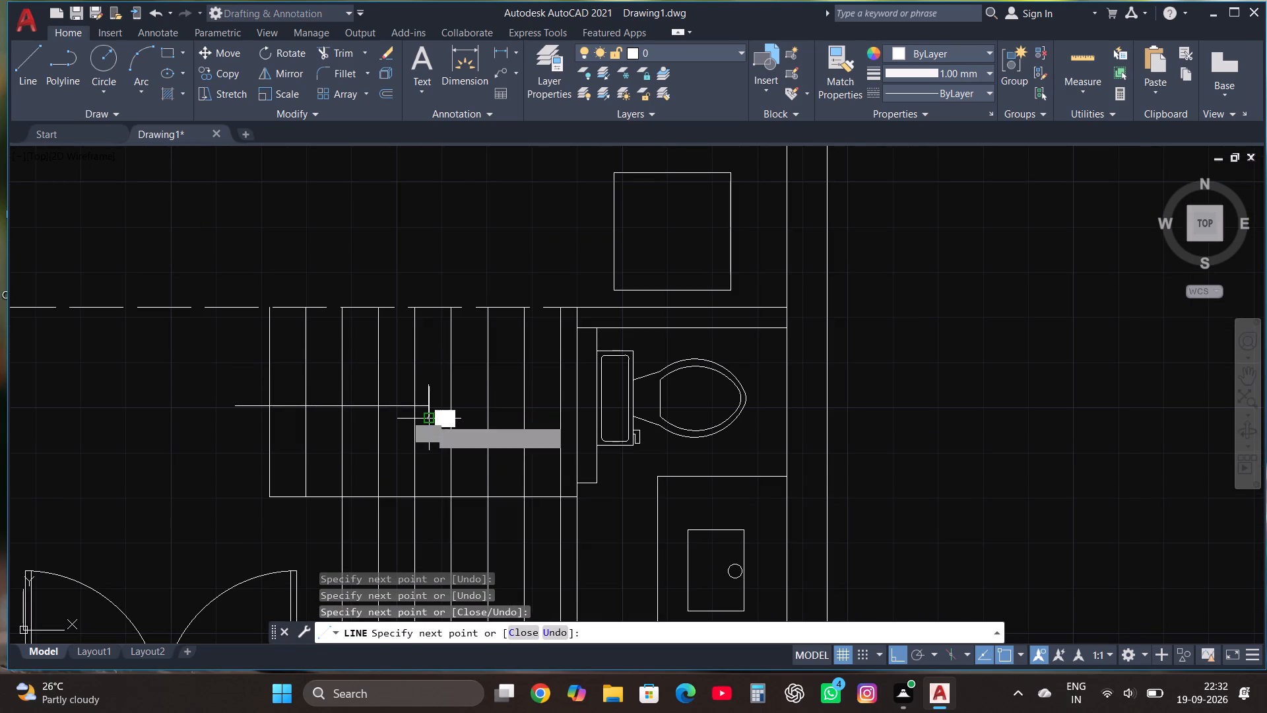
{"action": "key", "text": "Escape"}
Close the arrowhead with two slanted lines meeting at an east-pointing tip, with Ortho off, and trim the base line's overhang.
{"action": "scroll", "coordinate": [433, 430], "scroll_direction": "up", "scroll_amount": 3}
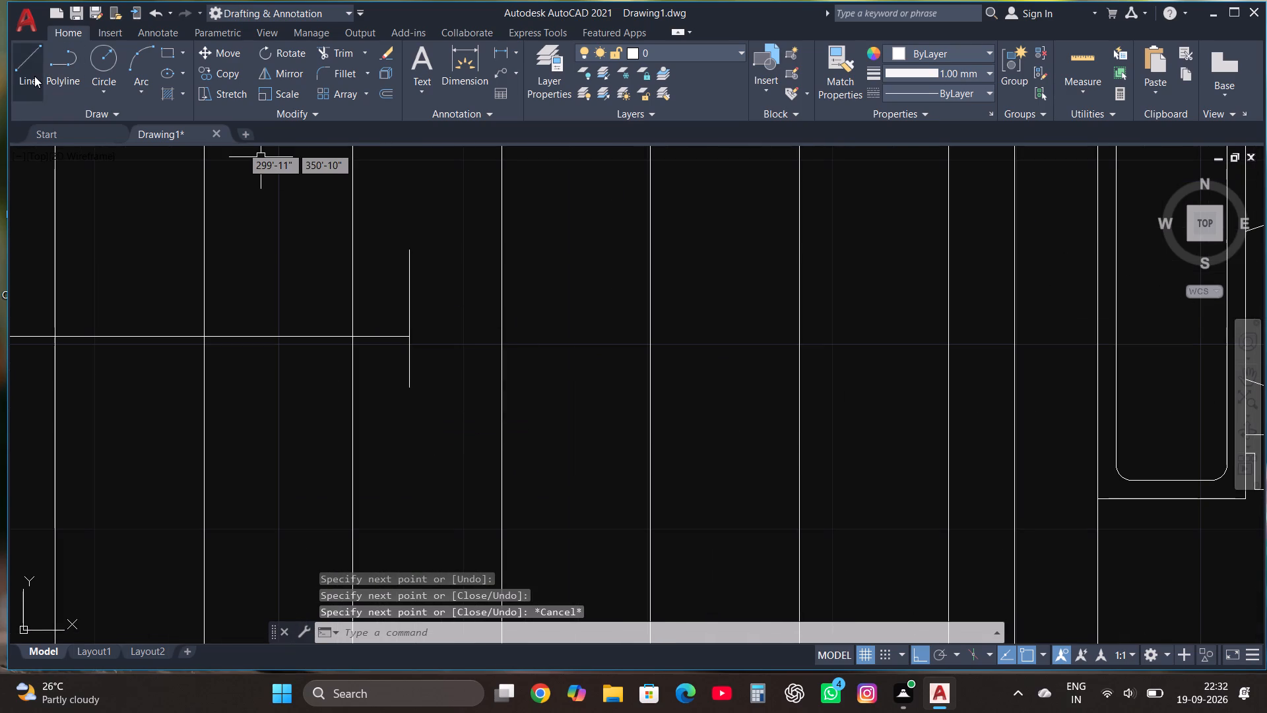
{"action": "left_click", "coordinate": [34, 75]}
{"action": "left_click", "coordinate": [407, 388]}
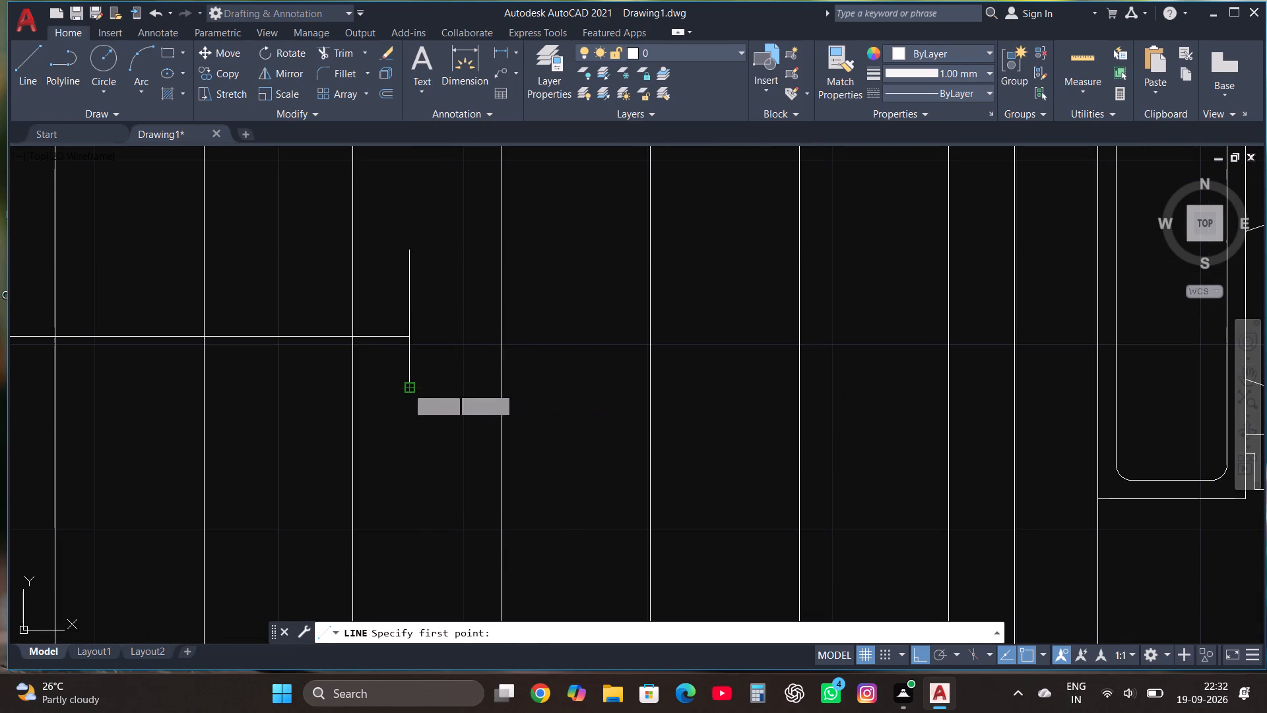
{"action": "left_click", "coordinate": [405, 401]}
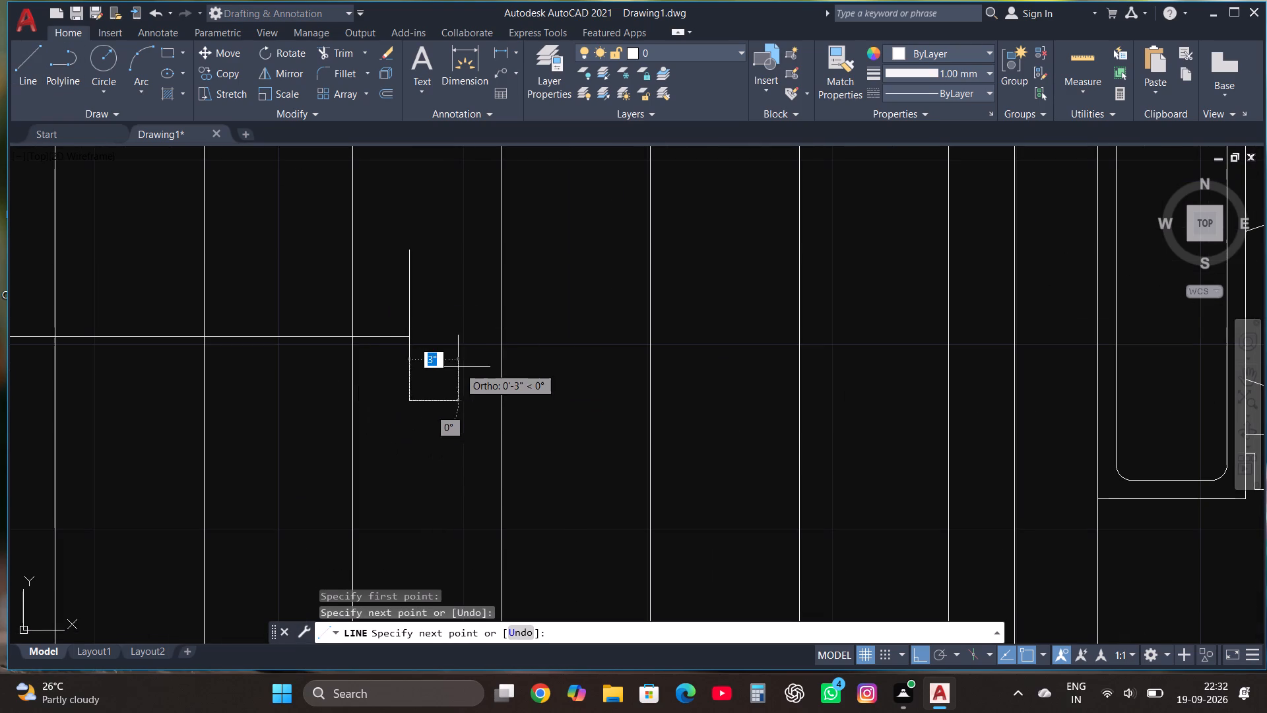
{"action": "key", "text": "F8"}
{"action": "left_click", "coordinate": [504, 332]}
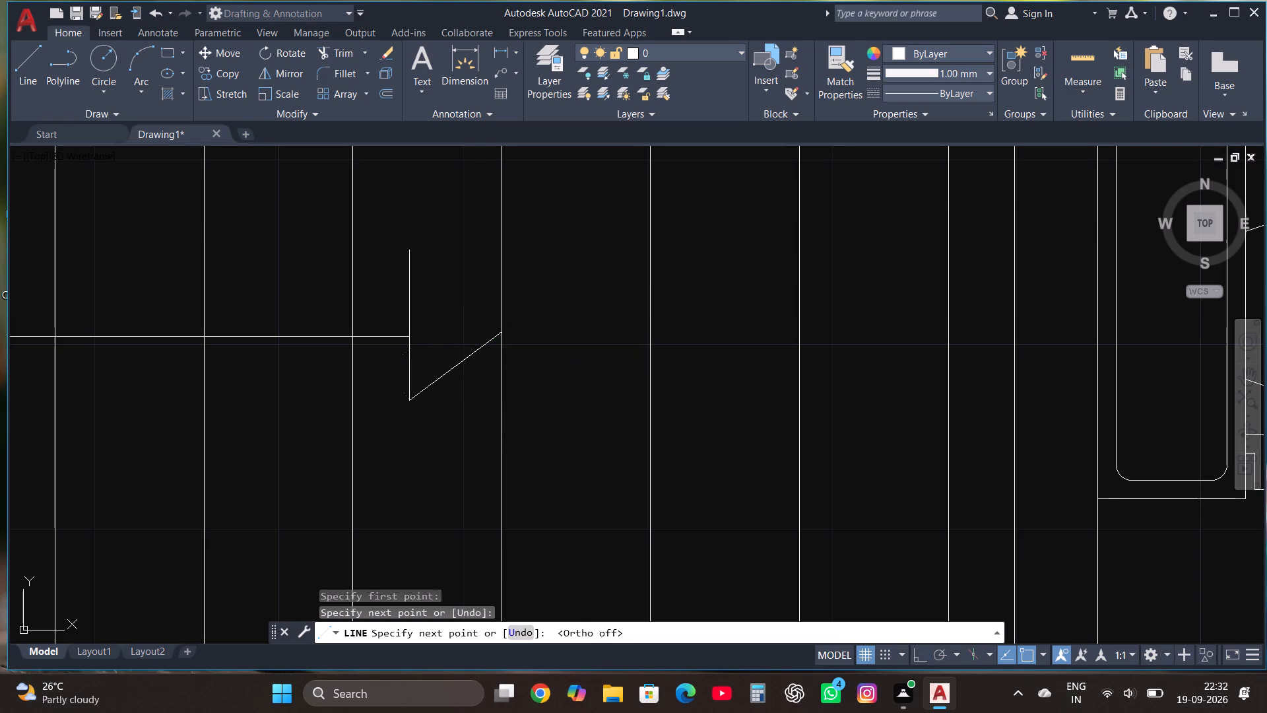
{"action": "left_click", "coordinate": [408, 254]}
{"action": "key", "text": "Escape"}
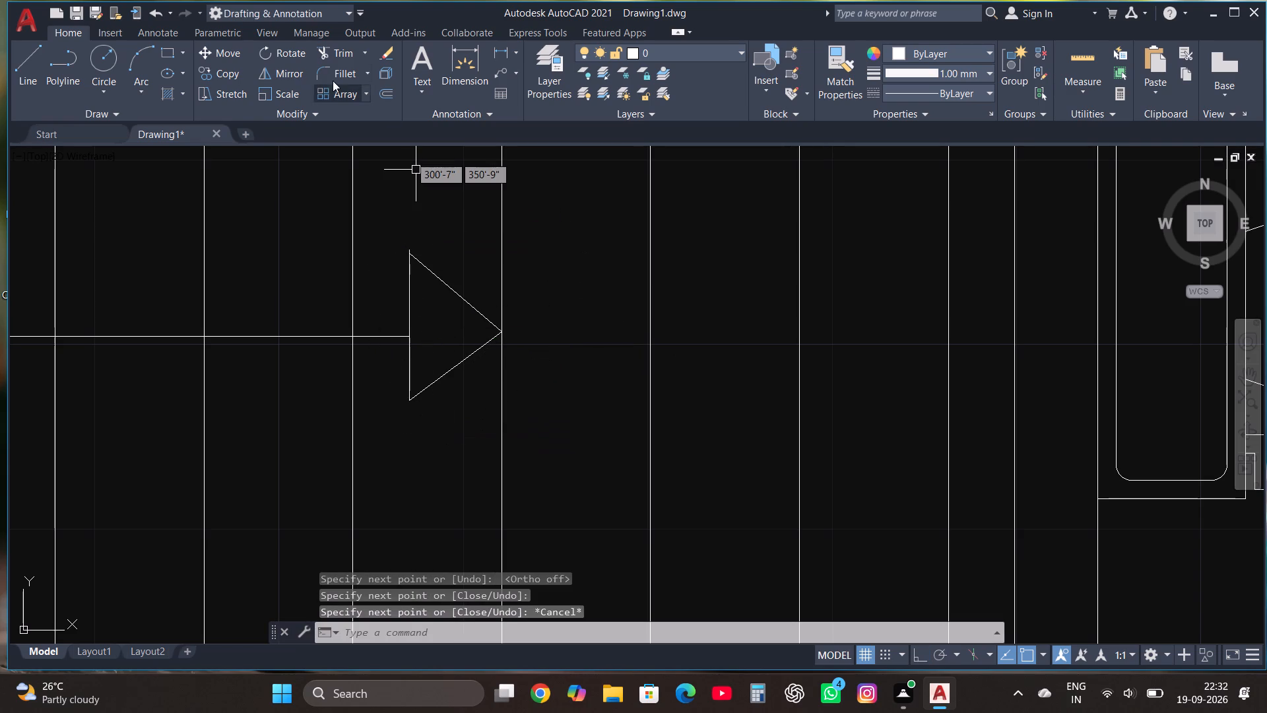
{"action": "left_click", "coordinate": [338, 57]}
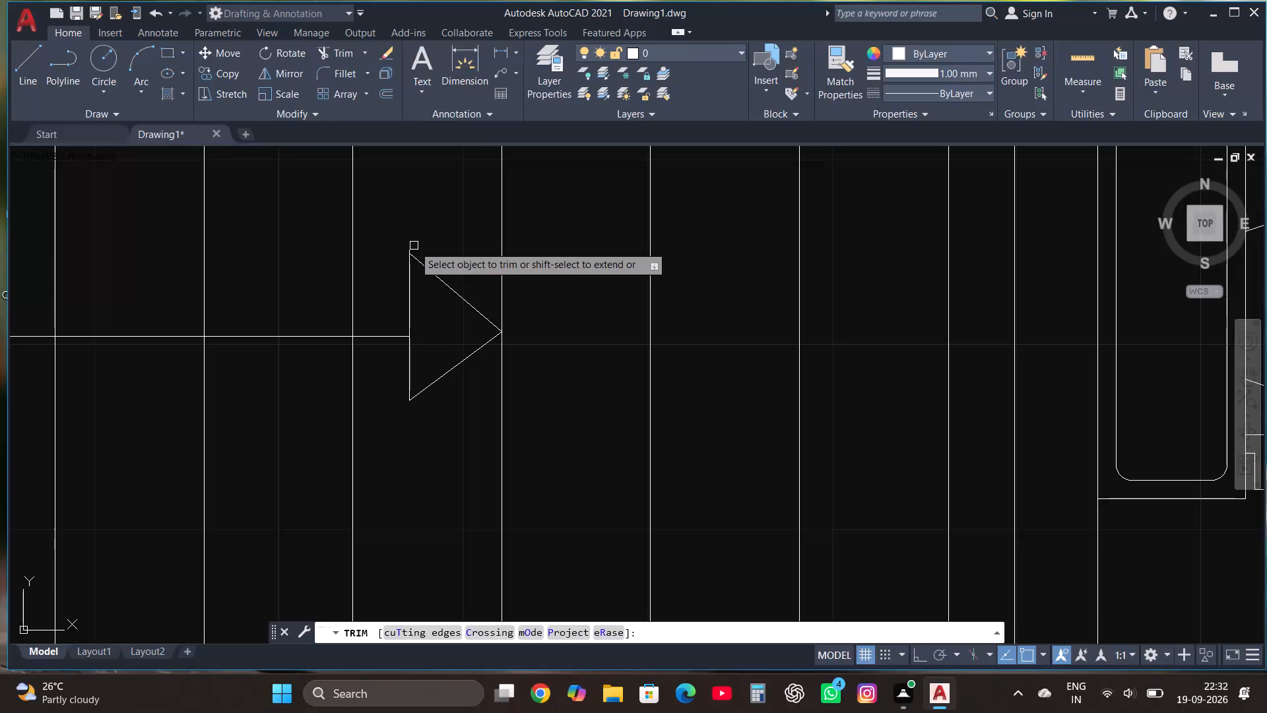
{"action": "left_click", "coordinate": [412, 247]}
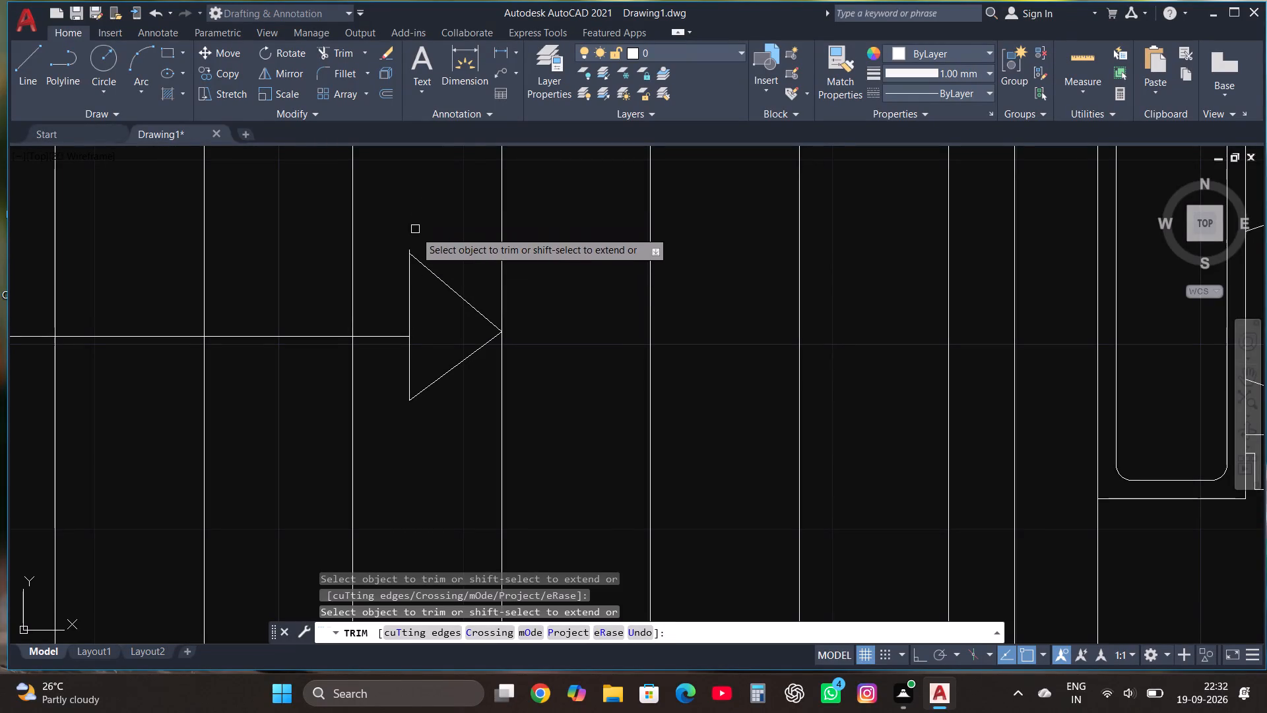
{"action": "left_click", "coordinate": [409, 248]}
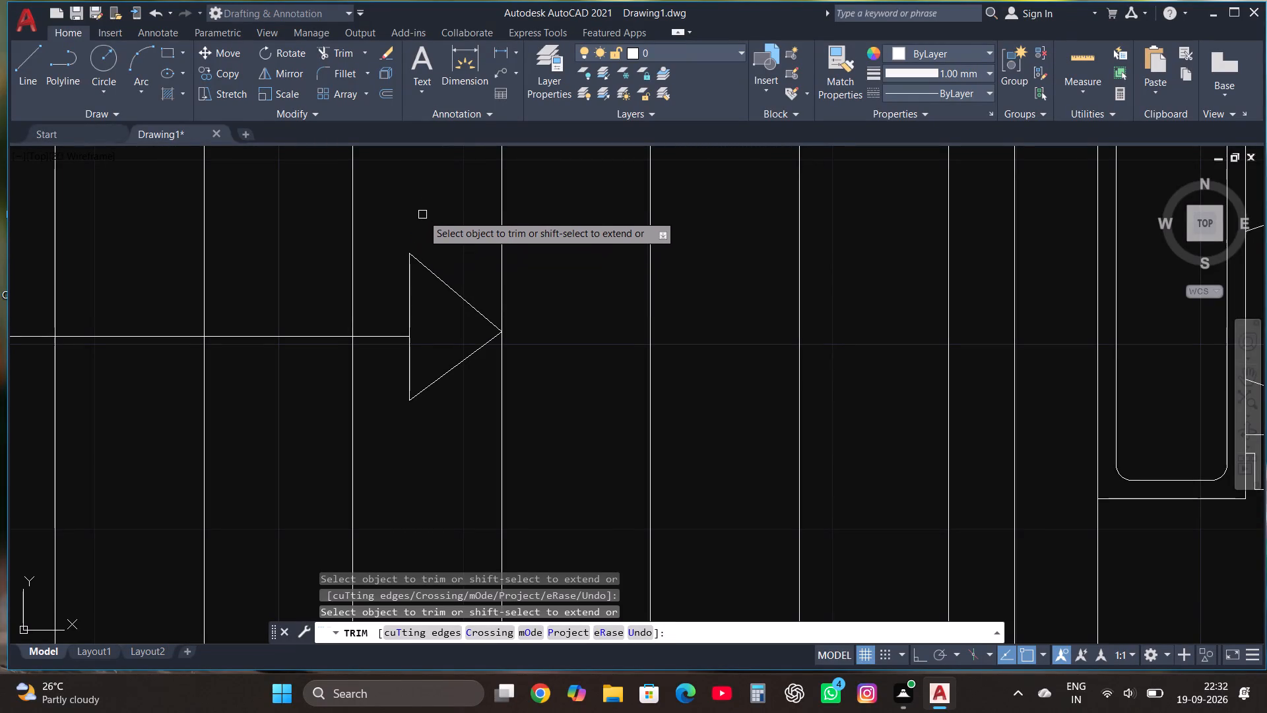
Fill the stair's triangular arrowhead with a SOLID hatch.
{"action": "type", "text": "hat"}
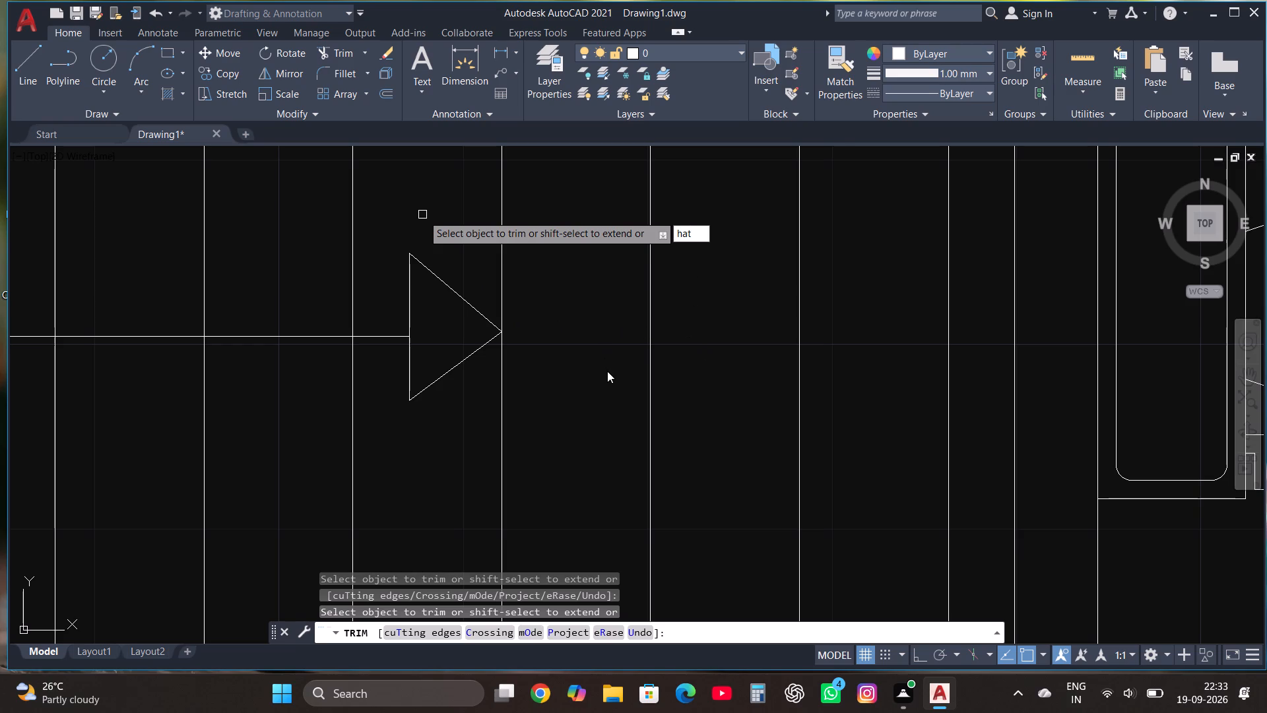
{"action": "type", "text": "ch"}
{"action": "key", "text": "Return"}
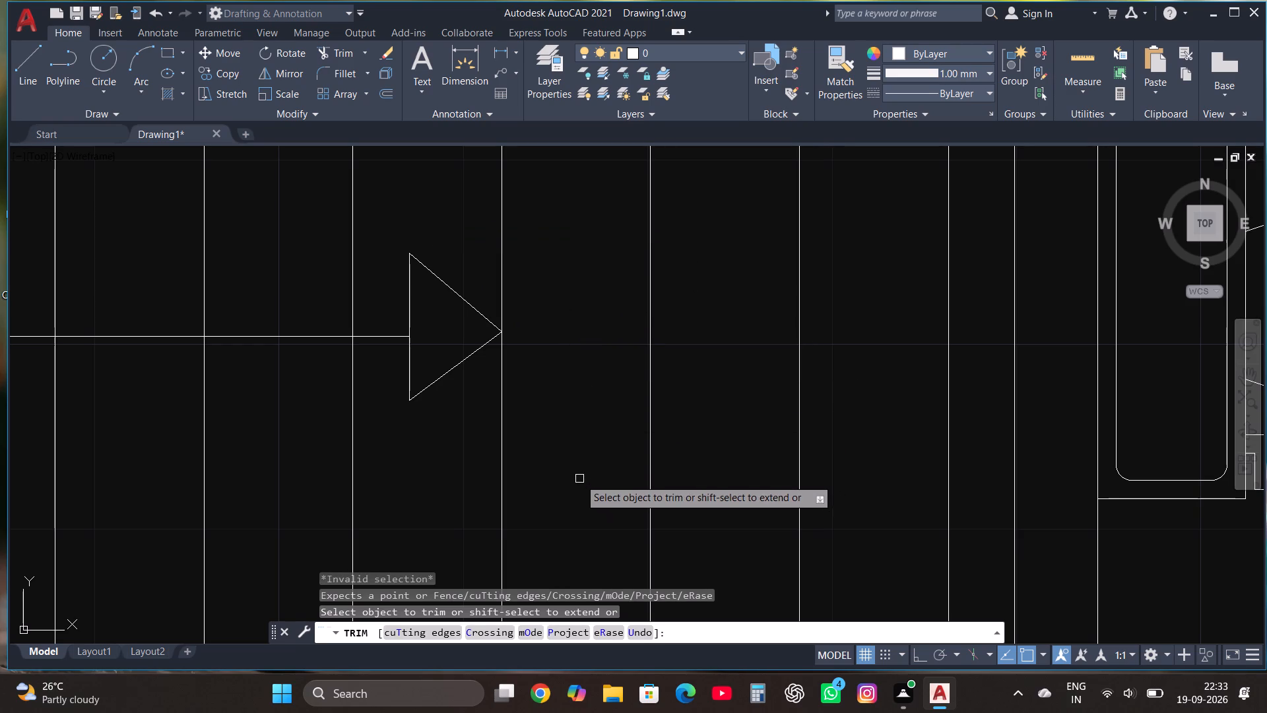
{"action": "key", "text": "Escape"}
{"action": "type", "text": "hat"}
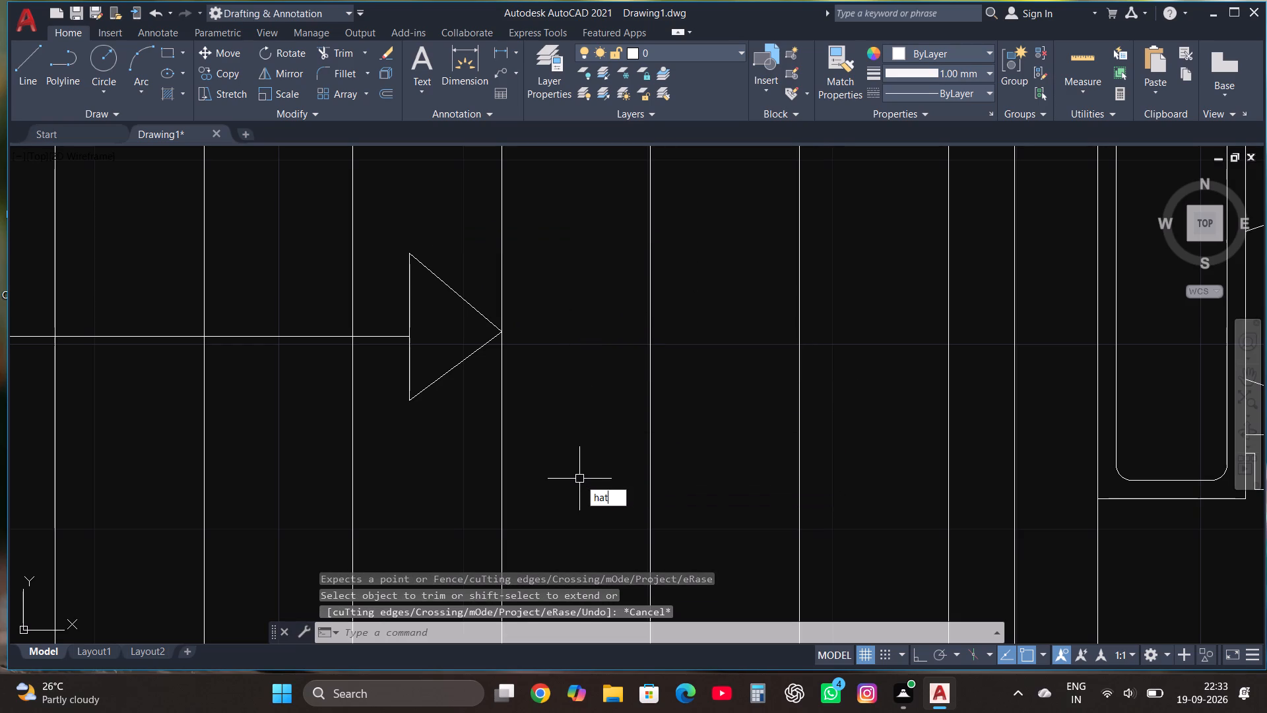
{"action": "left_click", "coordinate": [653, 516]}
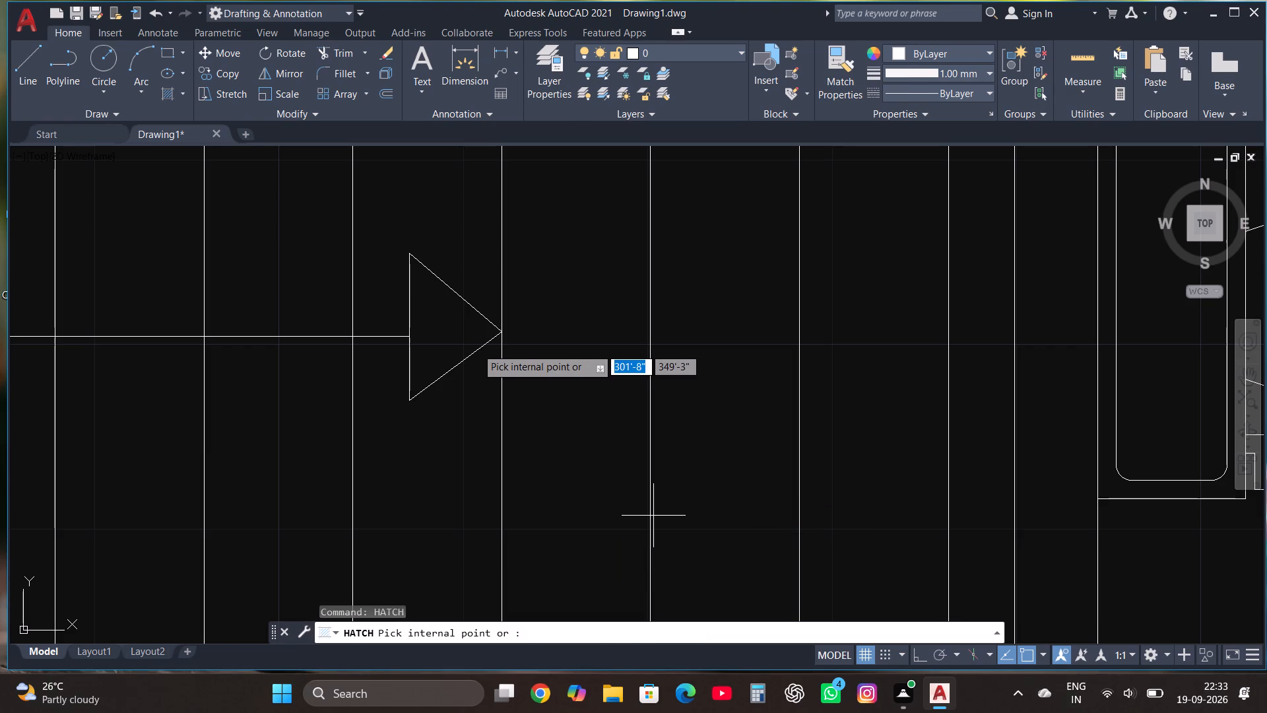
{"action": "left_click", "coordinate": [416, 318]}
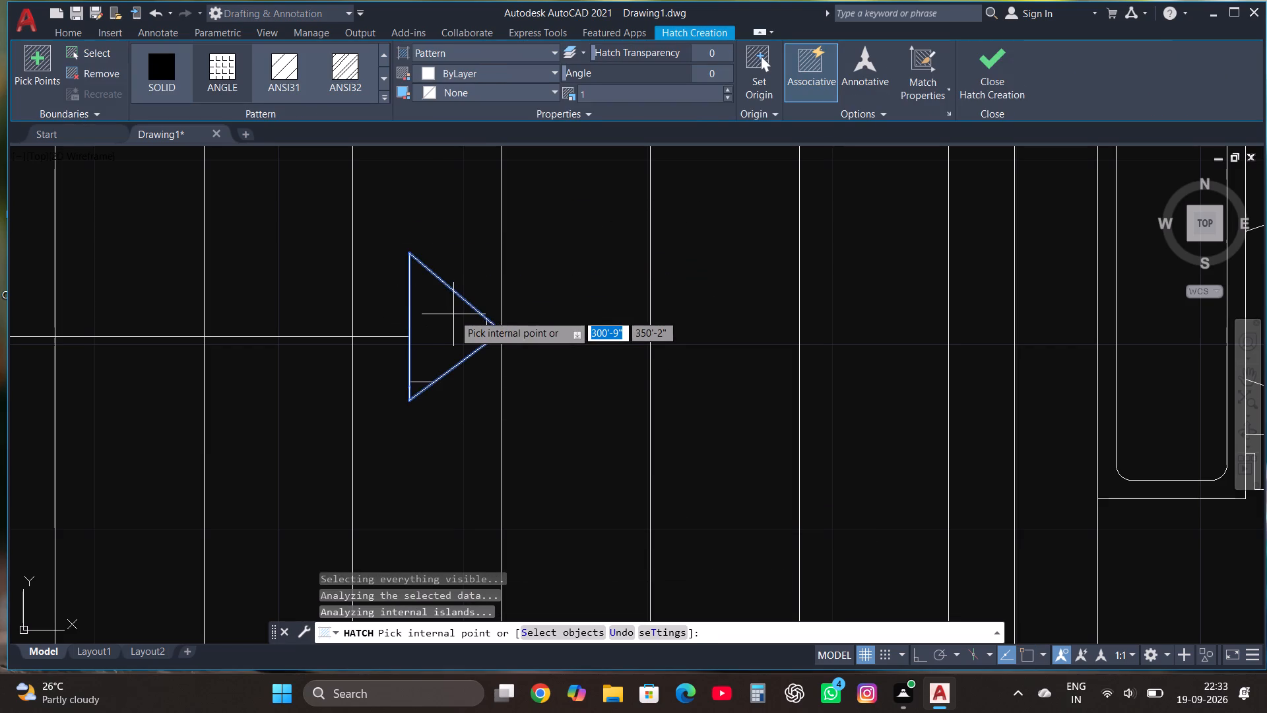
{"action": "left_click", "coordinate": [164, 74]}
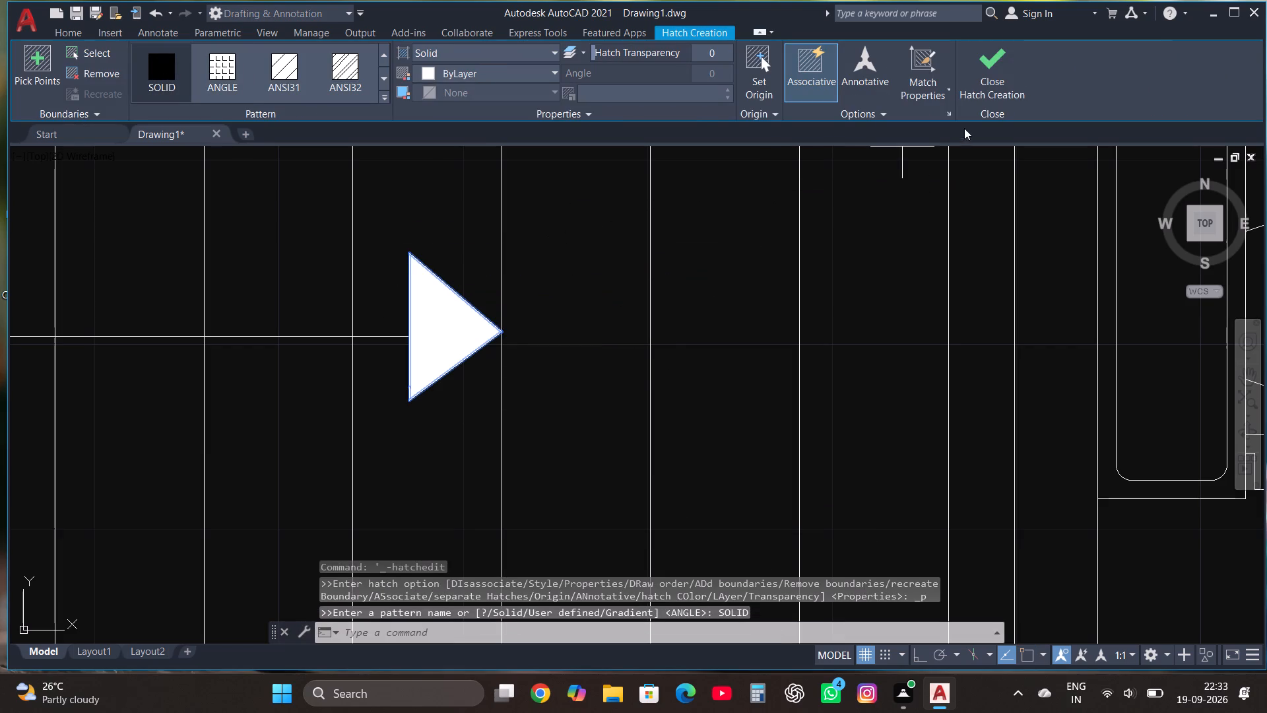
{"action": "left_click", "coordinate": [986, 77]}
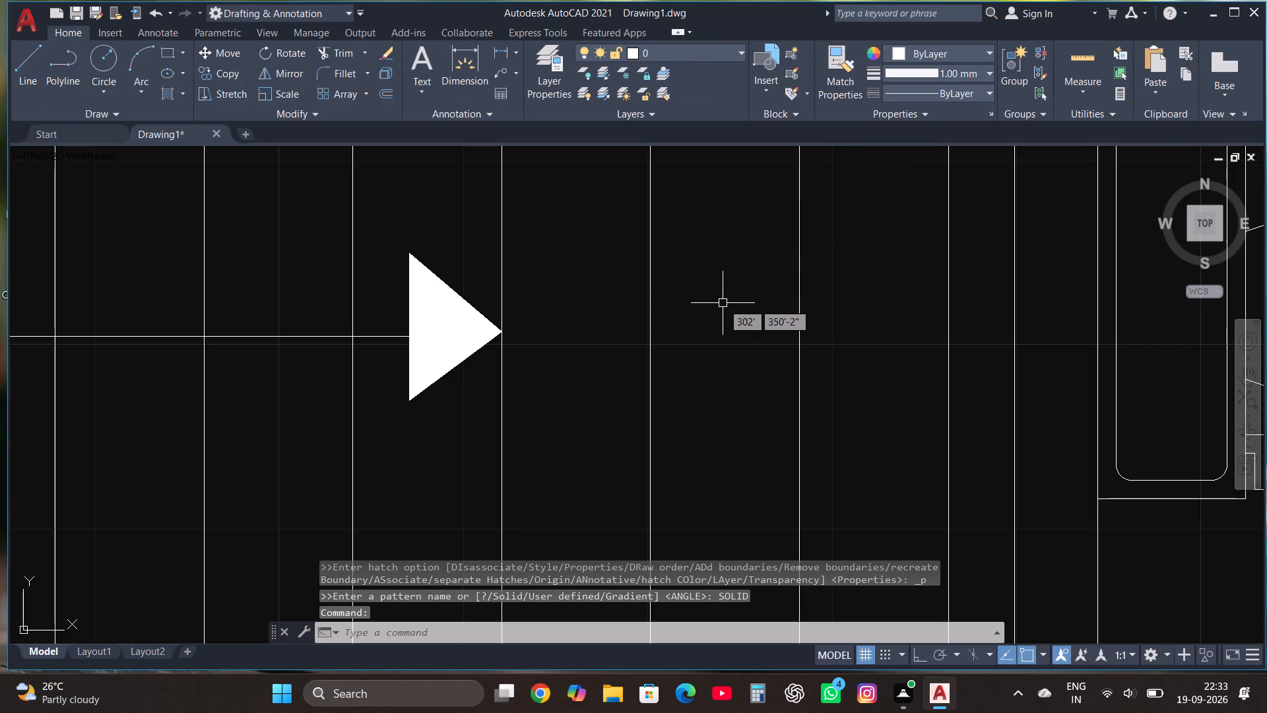
Save the drawing in the Documents folder as "2bhk plan 3".
{"action": "key", "text": "ctrl+s"}
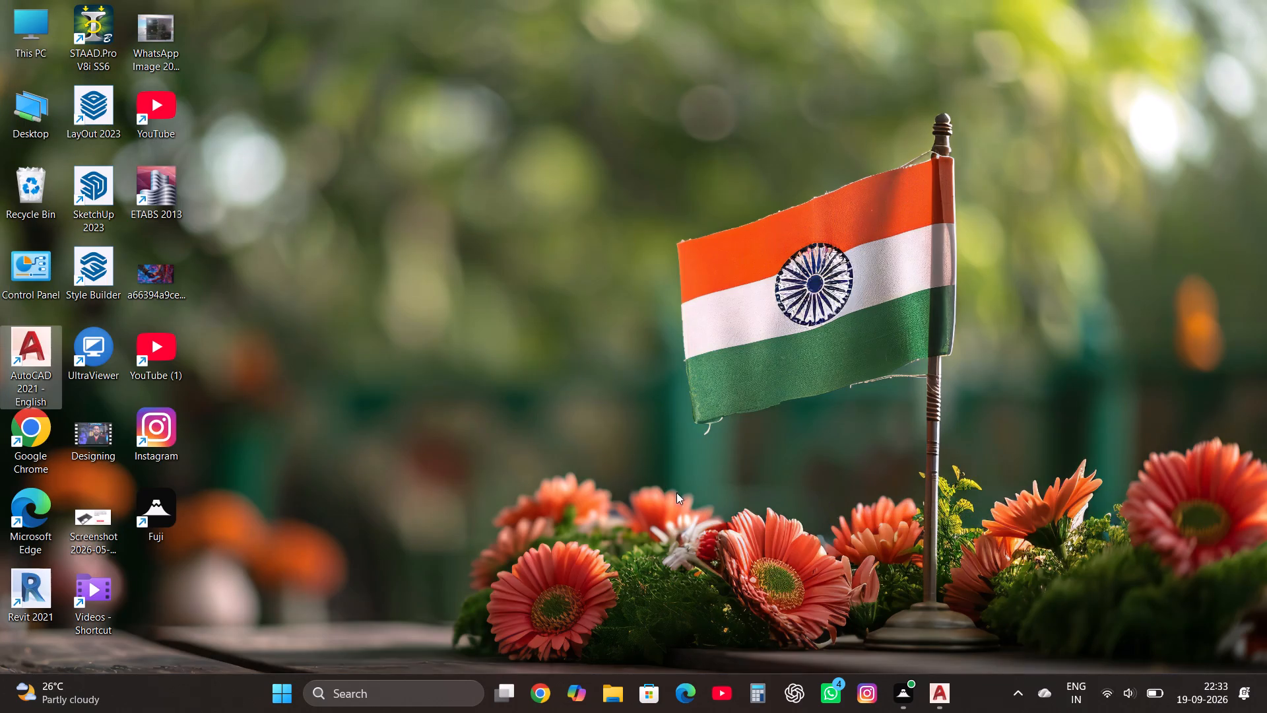
{"action": "left_click", "coordinate": [941, 633]}
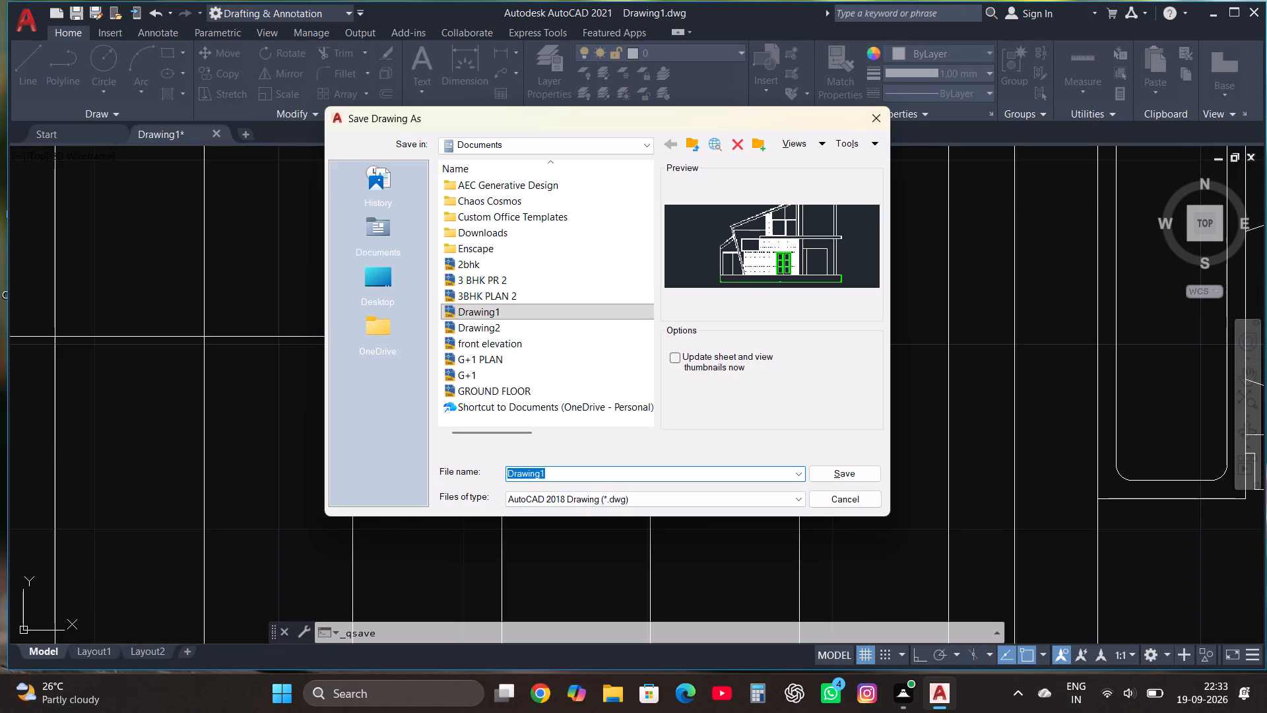
{"action": "key", "text": "2"}
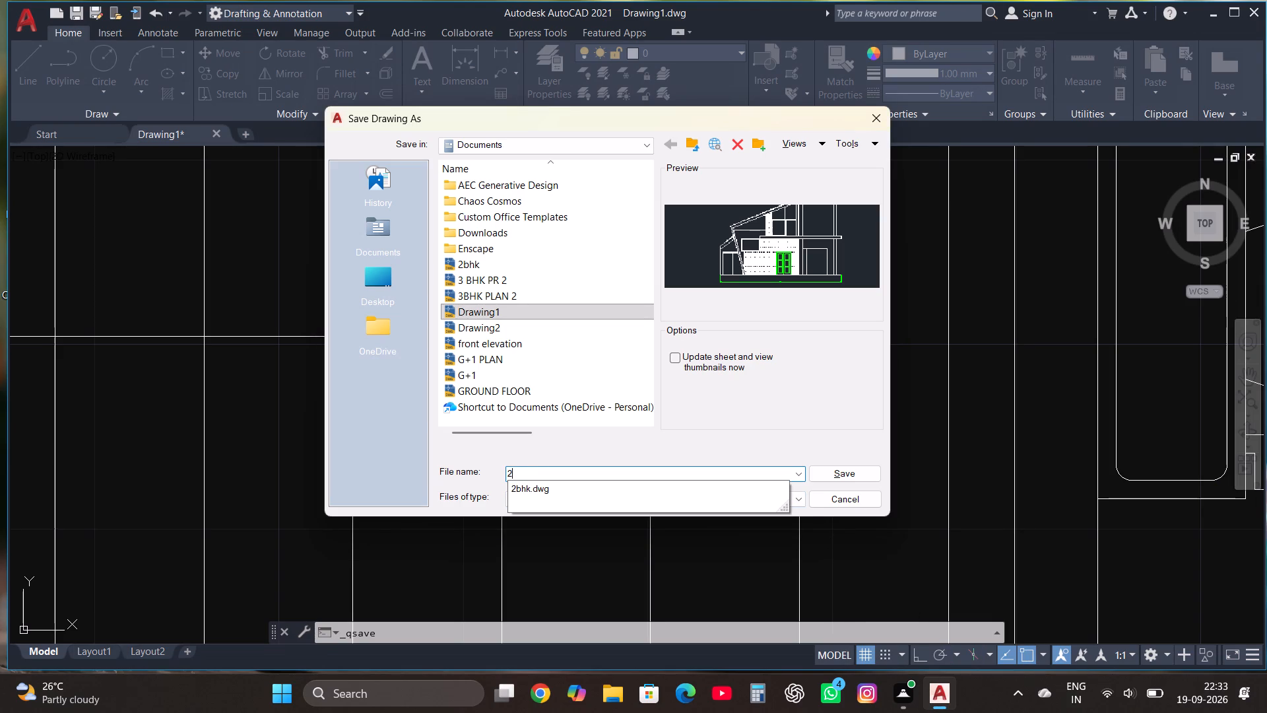
{"action": "type", "text": "bhk"}
{"action": "key", "text": "space"}
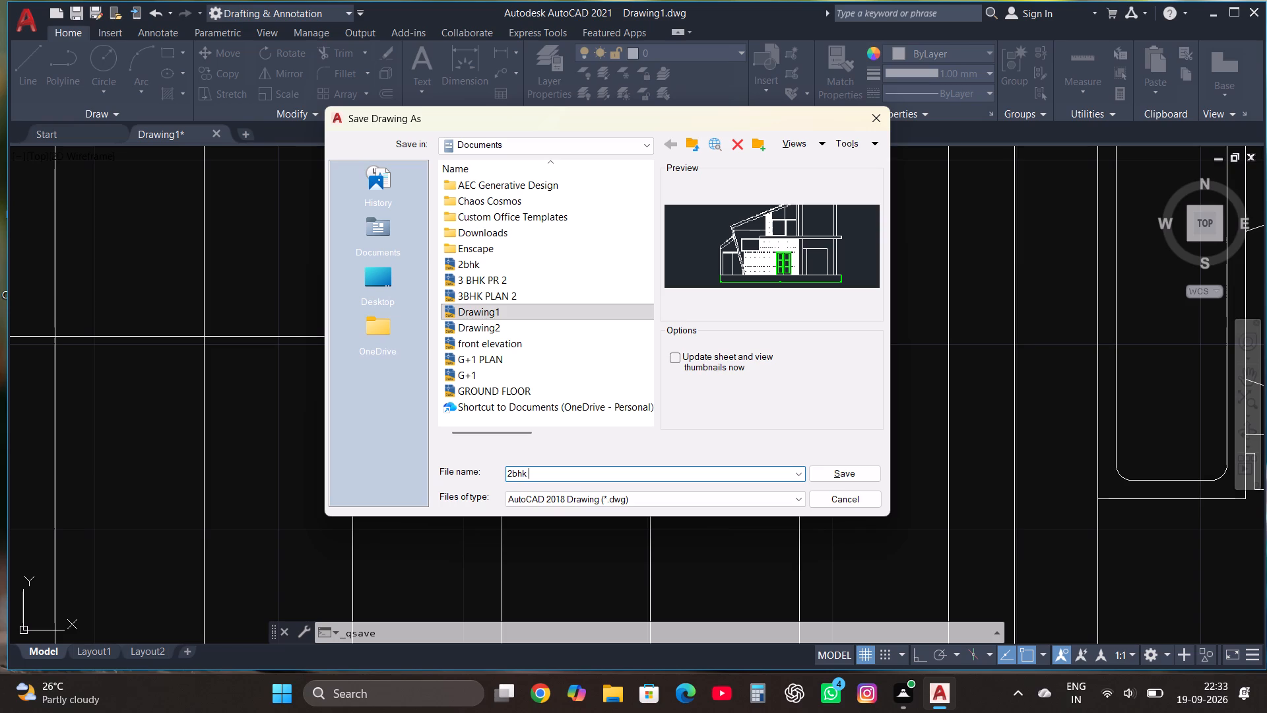
{"action": "type", "text": "plan 3"}
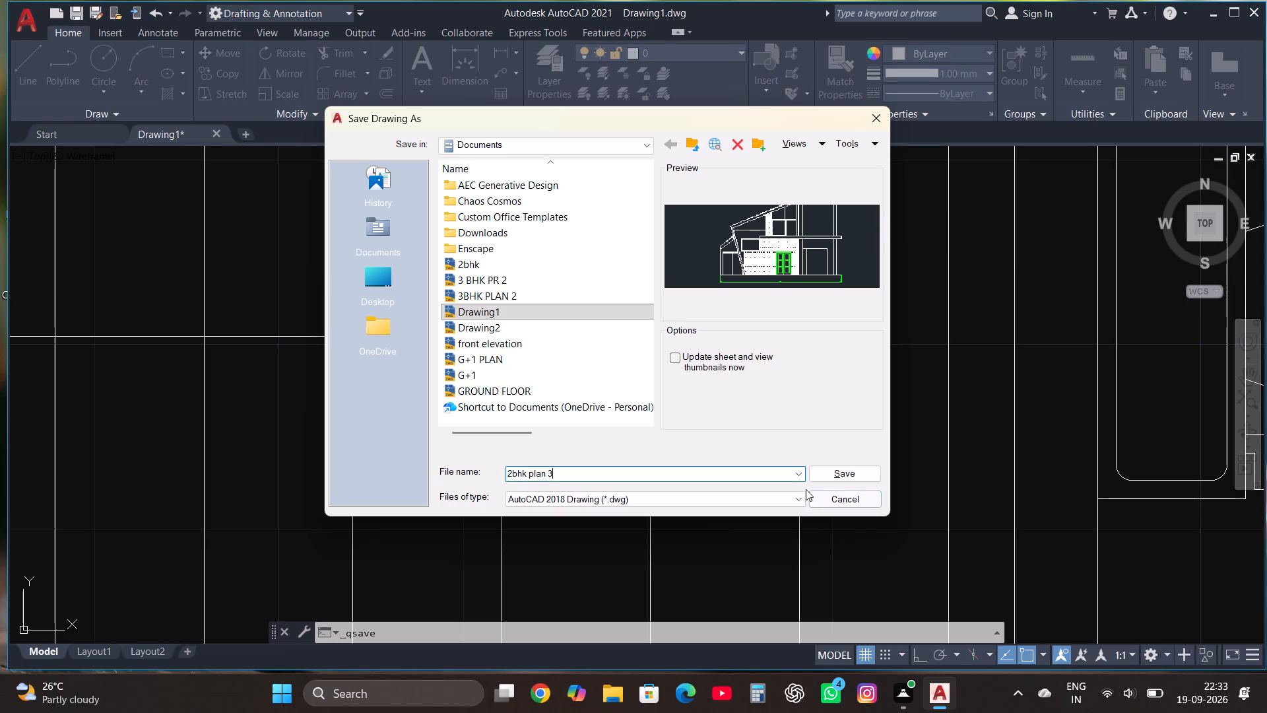
{"action": "left_click", "coordinate": [815, 481]}
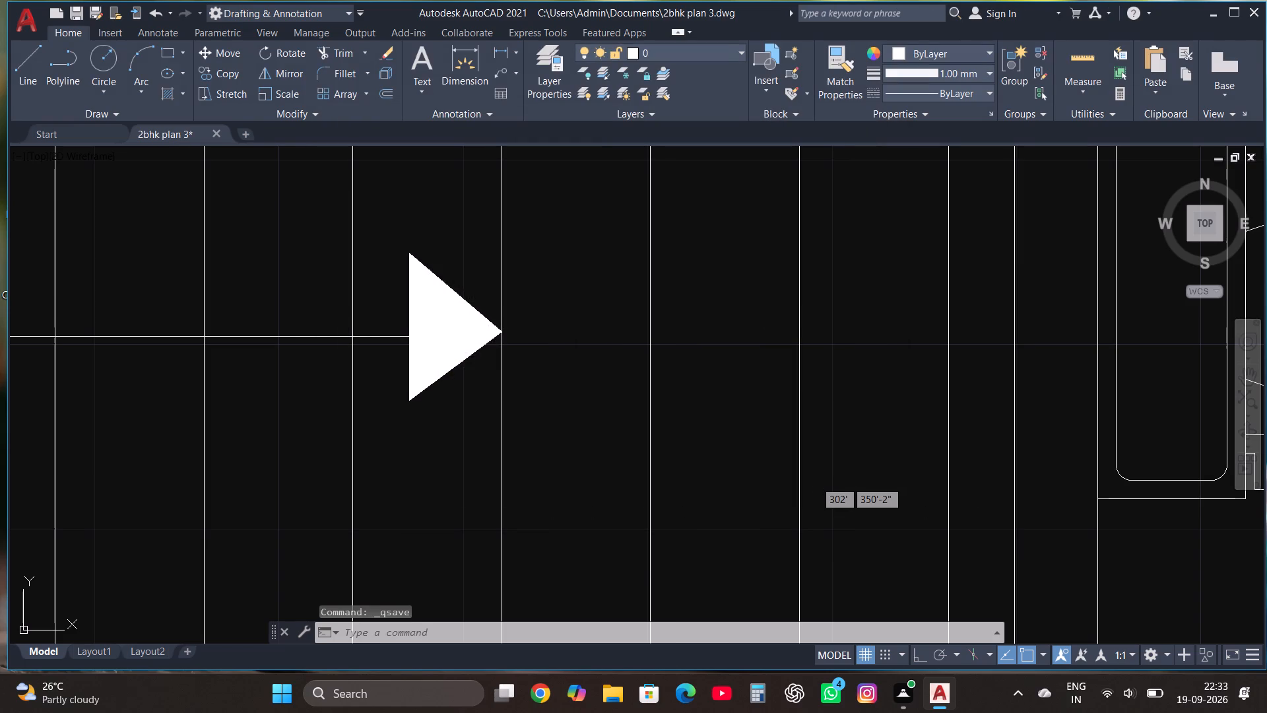
{"action": "key", "text": "ctrl+s"}
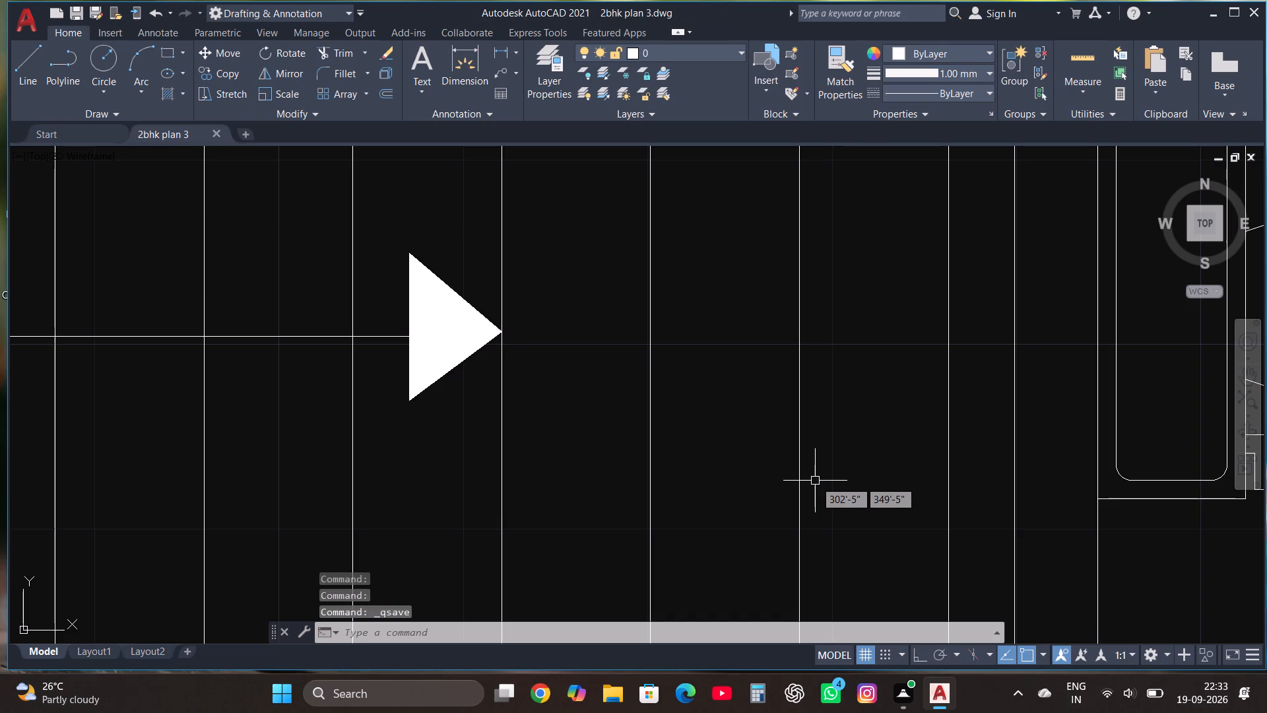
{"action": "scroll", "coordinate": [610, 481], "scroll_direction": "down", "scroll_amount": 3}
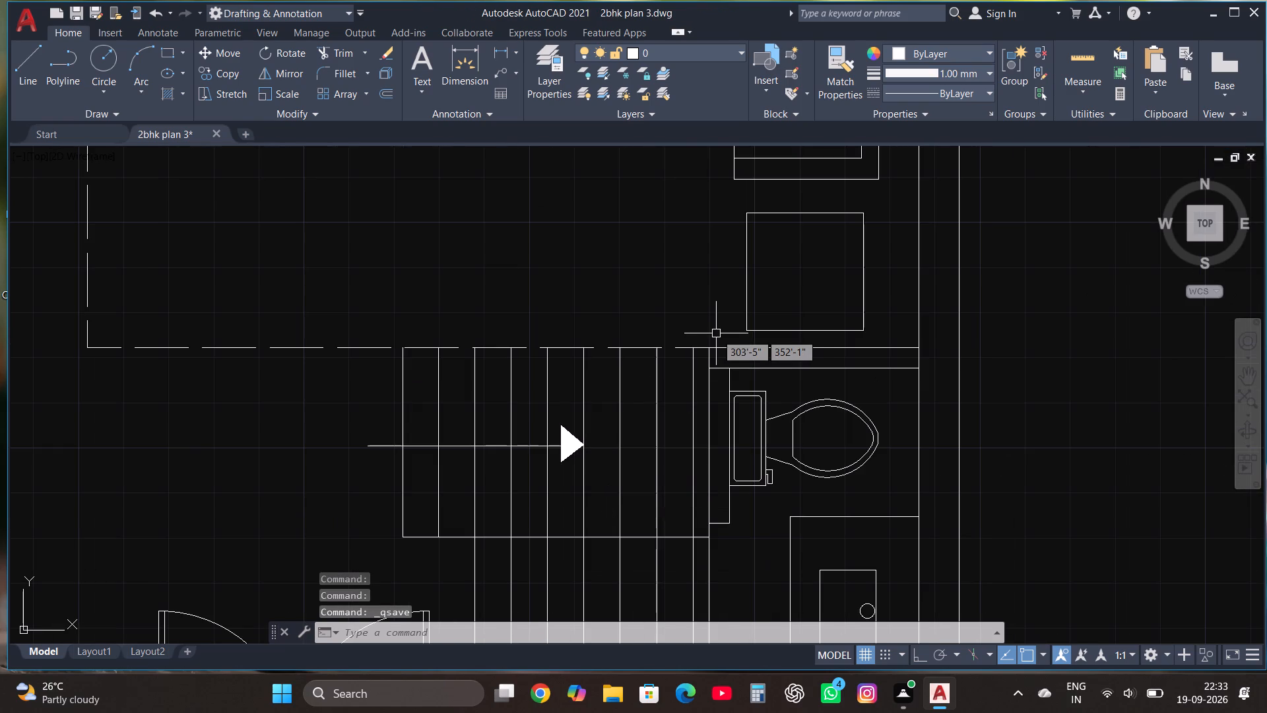
With Ortho on, draw an entrance step outline from the sitting-room wall below its door: short east, about 4' north, 7'-9" east, up to the entrance wall.
{"action": "scroll", "coordinate": [717, 333], "scroll_direction": "down", "scroll_amount": 5}
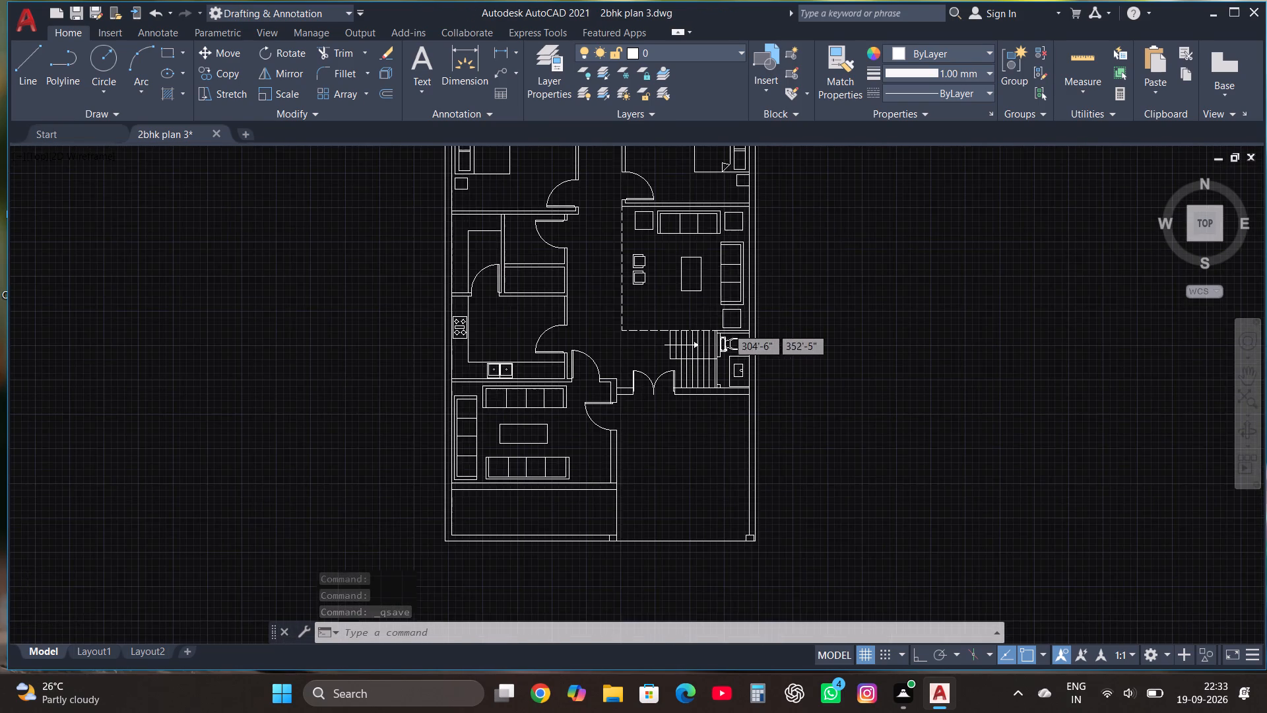
{"action": "scroll", "coordinate": [746, 424], "scroll_direction": "up", "scroll_amount": 1}
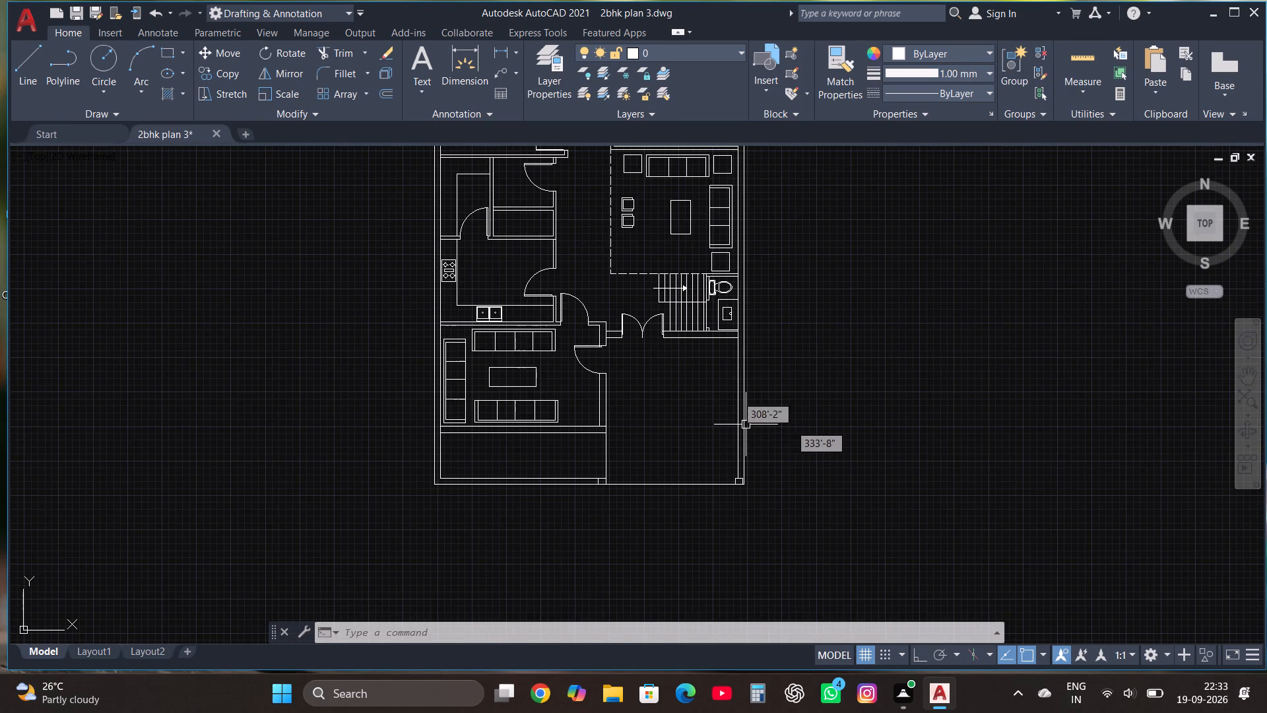
{"action": "scroll", "coordinate": [700, 325], "scroll_direction": "up", "scroll_amount": 2}
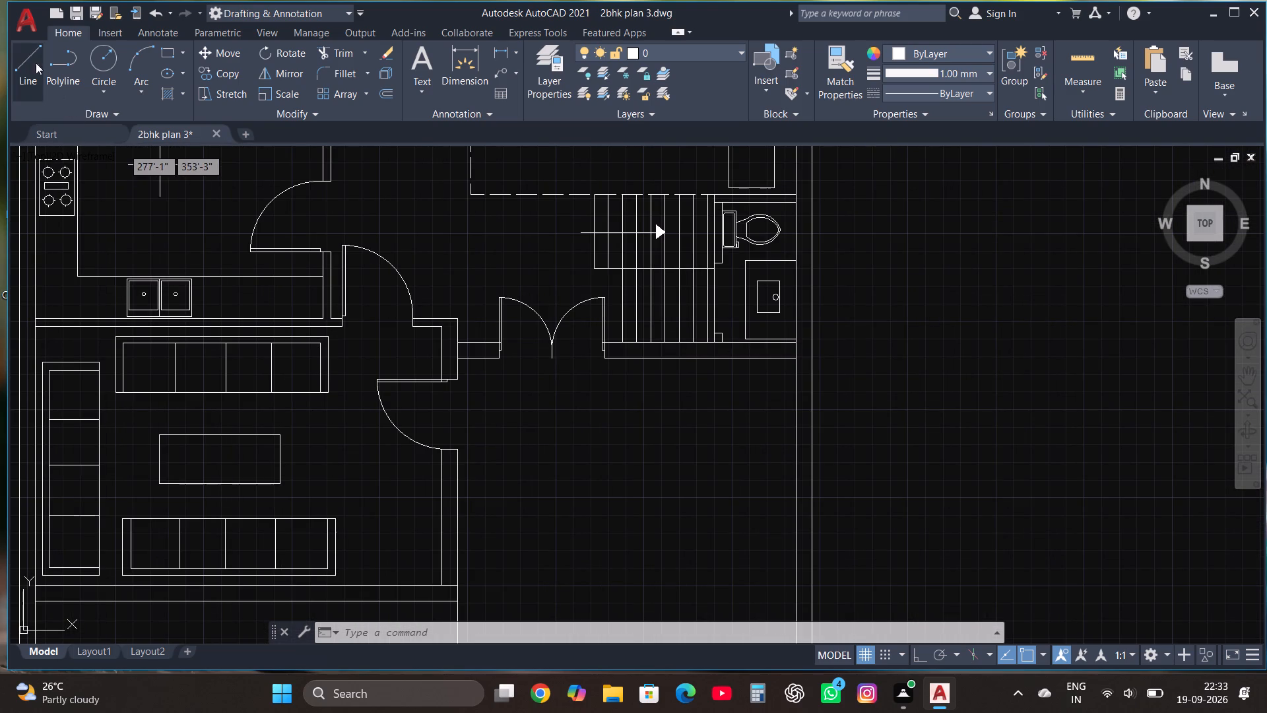
{"action": "left_click", "coordinate": [26, 58]}
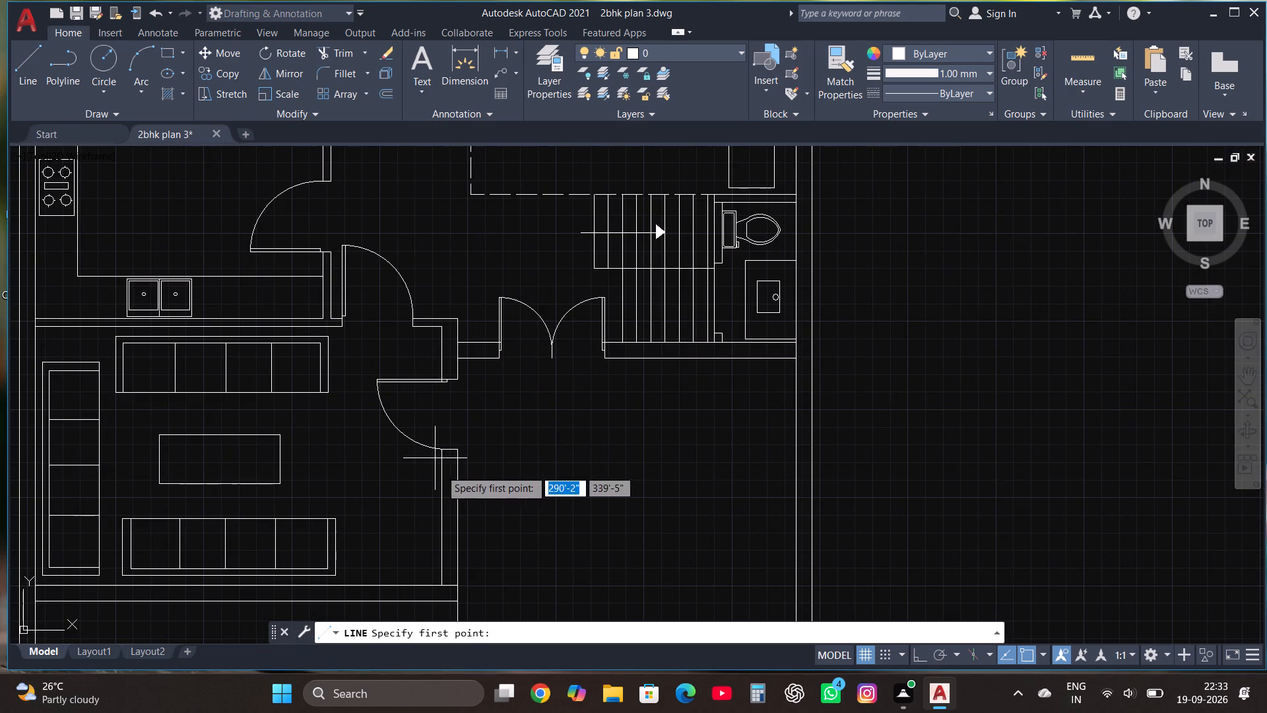
{"action": "left_click", "coordinate": [456, 467]}
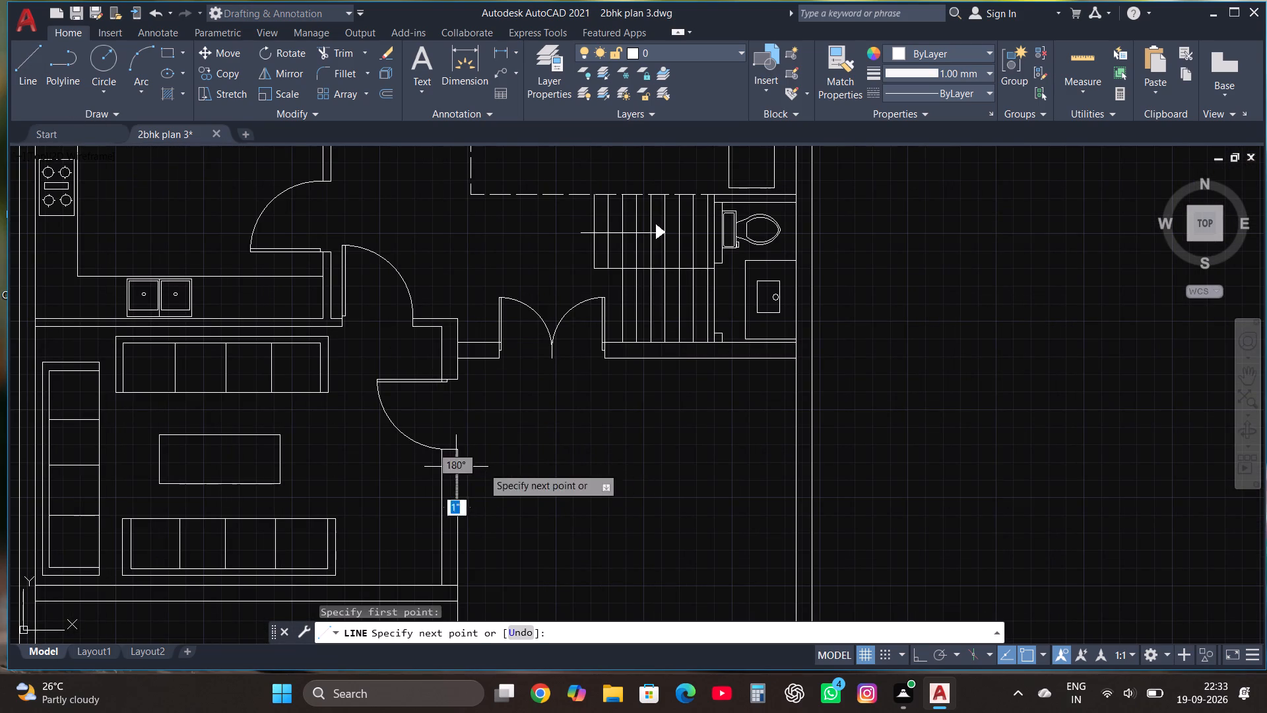
{"action": "left_click", "coordinate": [490, 468]}
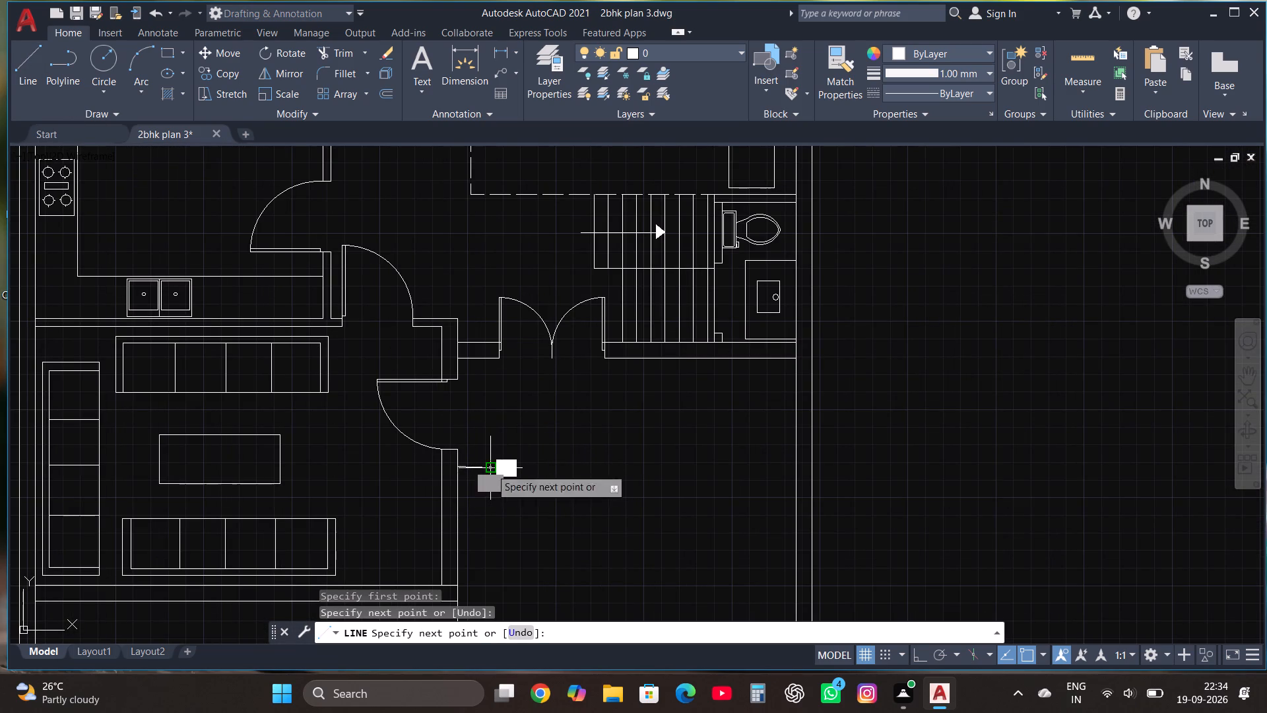
{"action": "key", "text": "ctrl+z"}
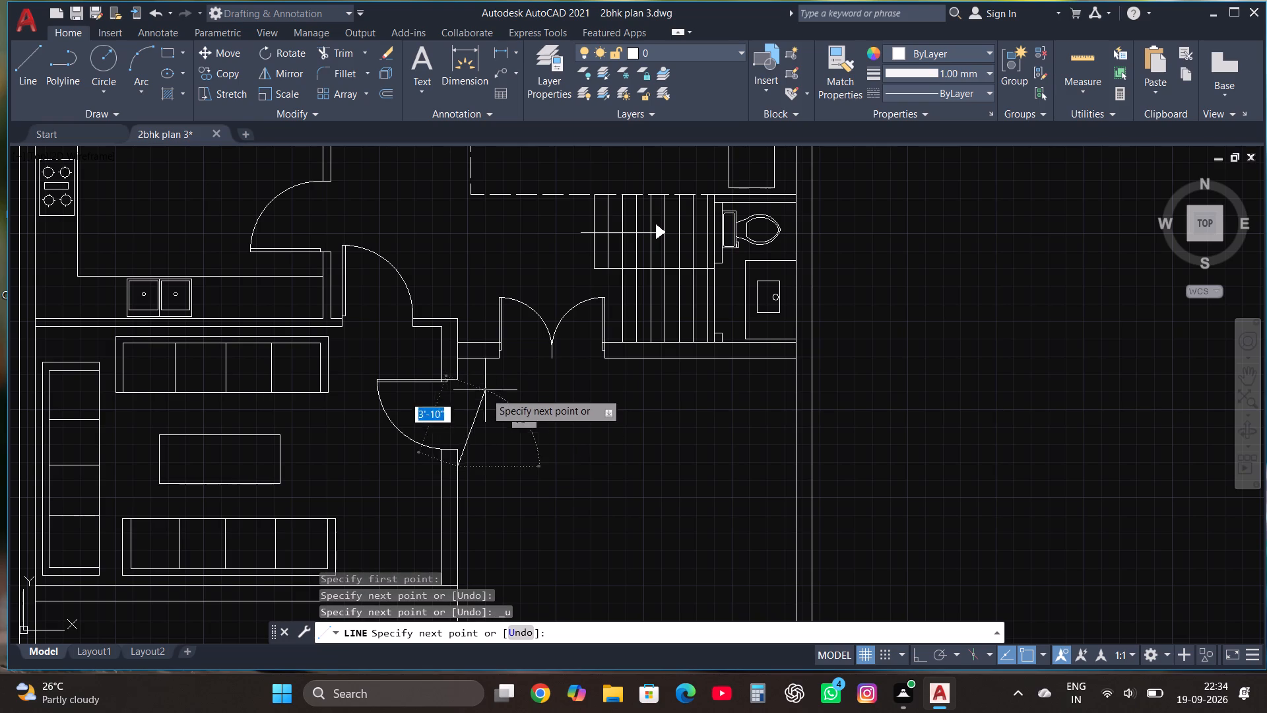
{"action": "key", "text": "F8"}
{"action": "left_click", "coordinate": [494, 456]}
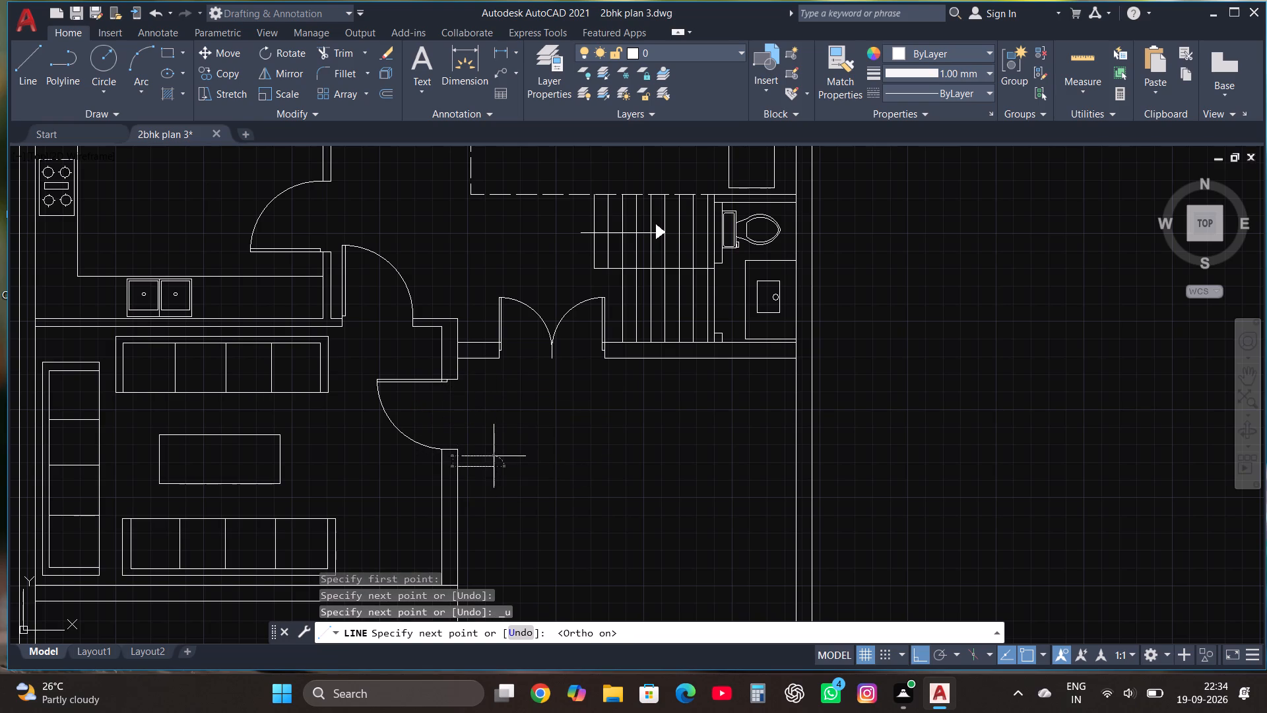
{"action": "left_click", "coordinate": [488, 377]}
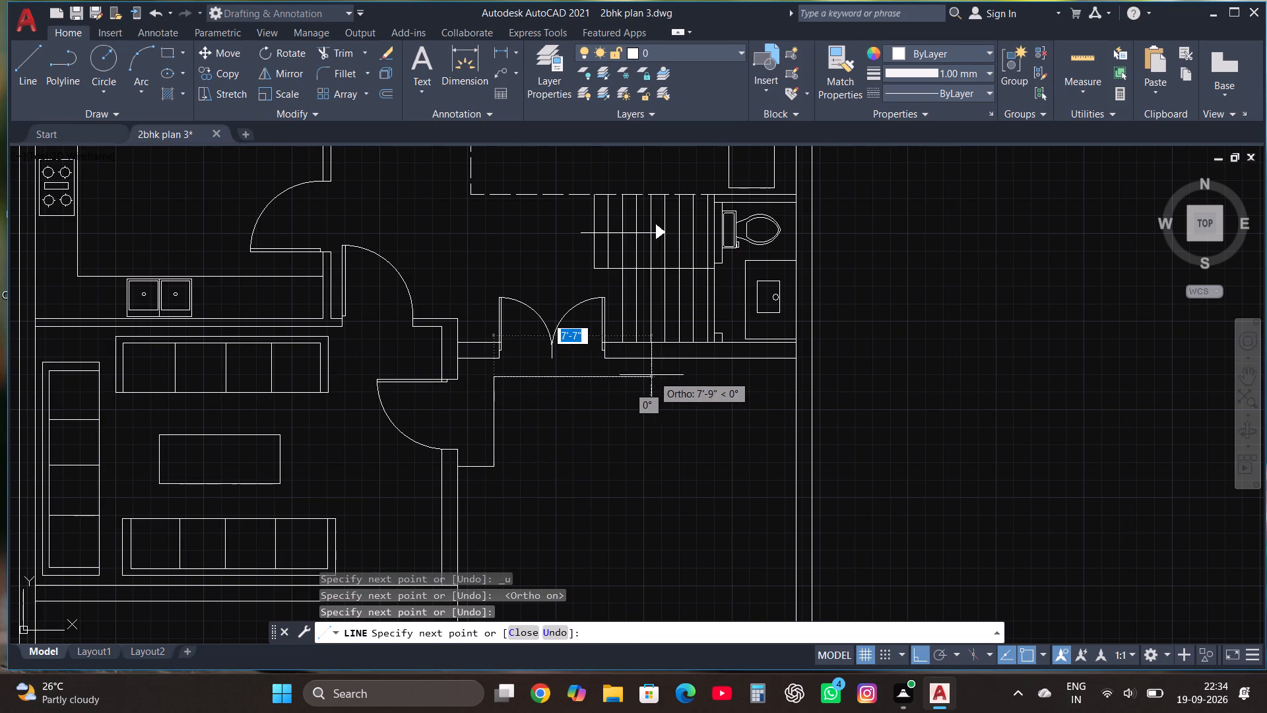
{"action": "left_click", "coordinate": [651, 375]}
{"action": "scroll", "coordinate": [648, 345], "scroll_direction": "up", "scroll_amount": 1}
{"action": "left_click", "coordinate": [648, 355]}
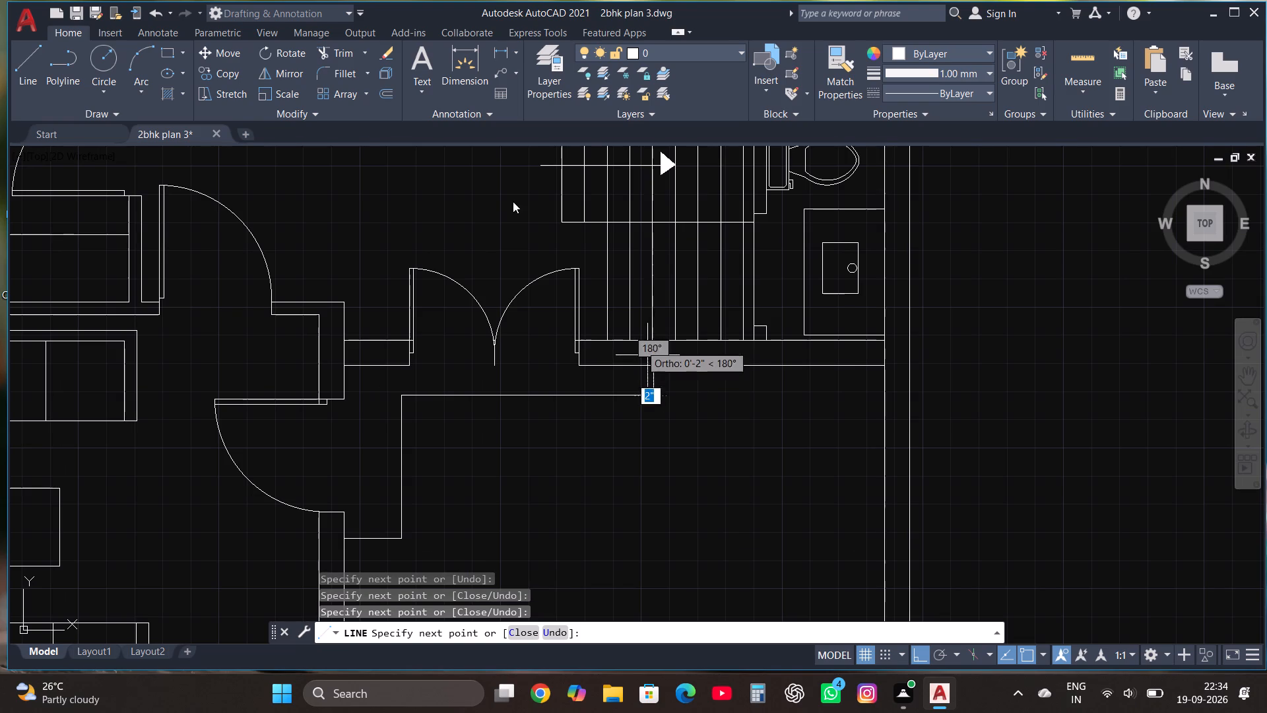
Trim the end of the step outline that overhangs into the entrance wall.
{"action": "left_click", "coordinate": [342, 46]}
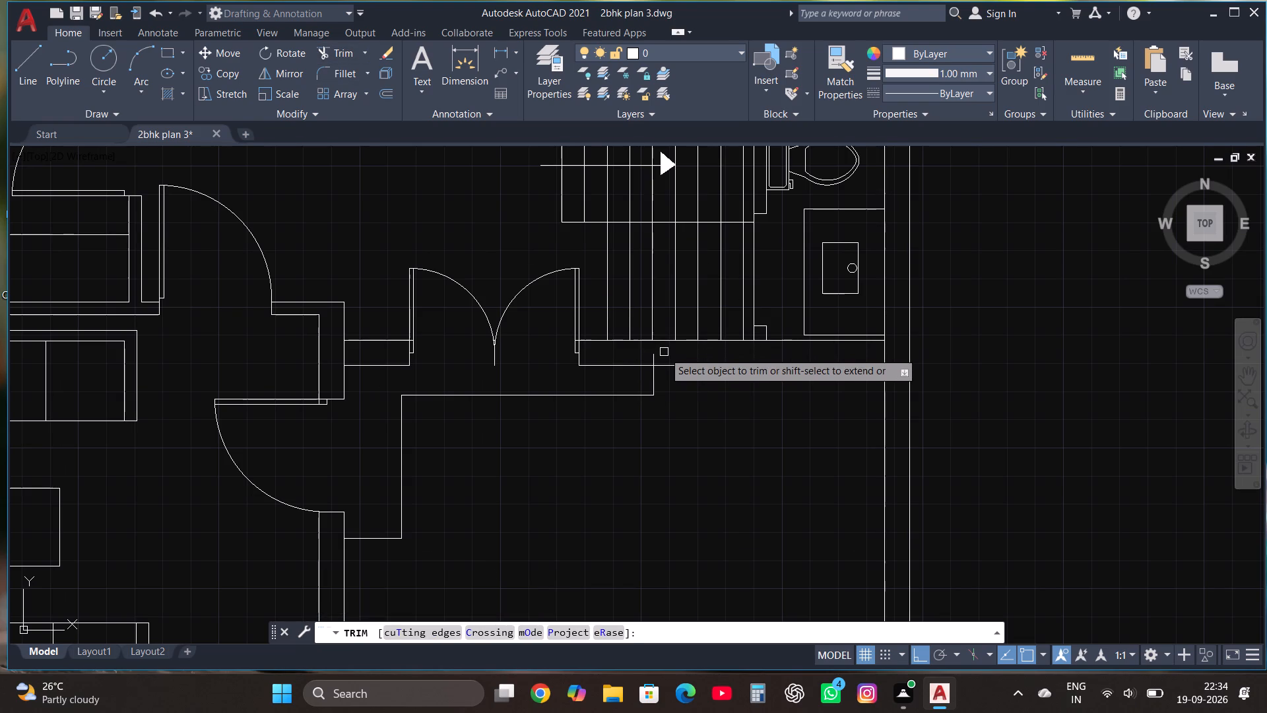
{"action": "left_click", "coordinate": [653, 358]}
{"action": "key", "text": "Escape"}
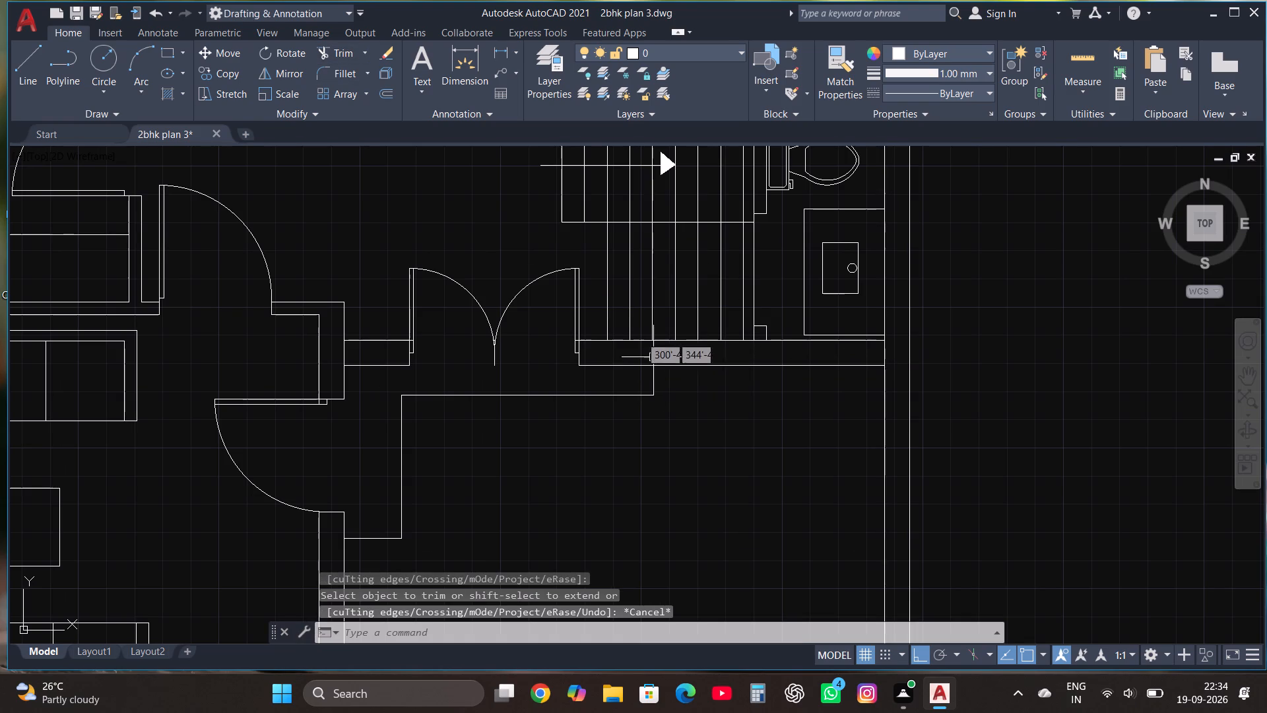
Insert the Vehicles - Imperial block from the architectural tool palette in the empty space east of the plan.
{"action": "scroll", "coordinate": [621, 318], "scroll_direction": "down", "scroll_amount": 2}
{"action": "type", "text": "too"}
{"action": "left_click", "coordinate": [704, 467]}
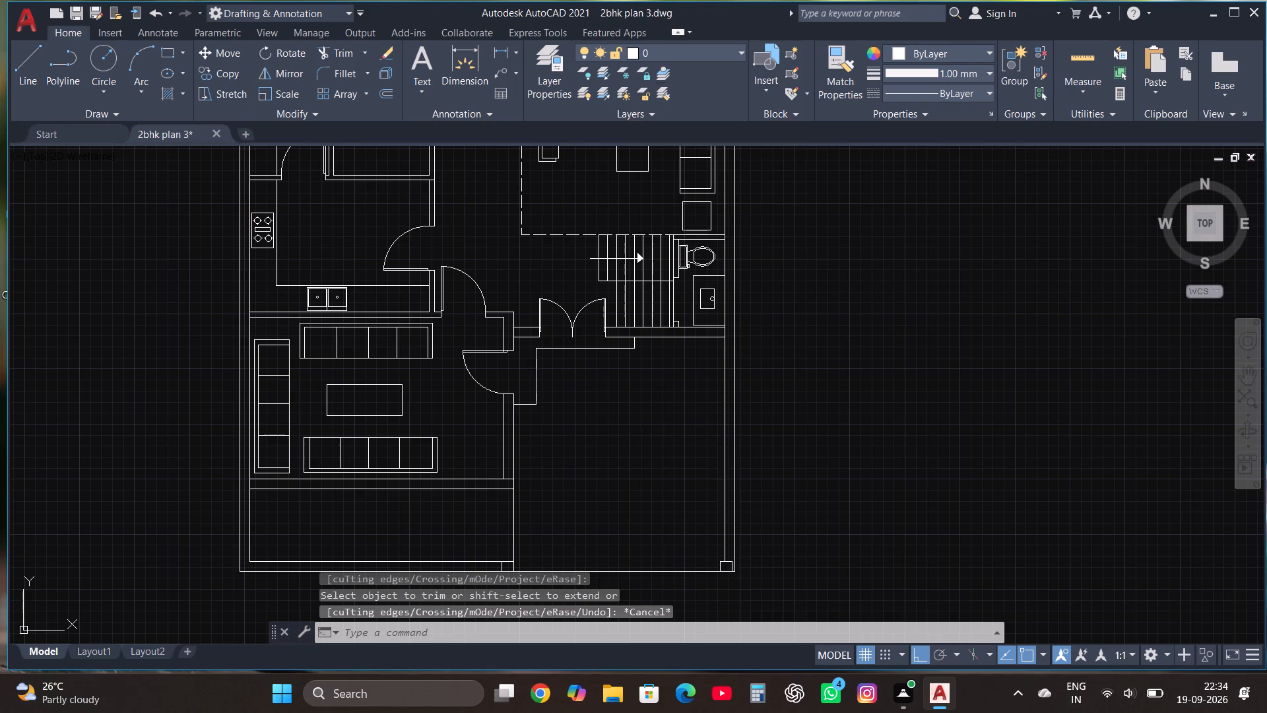
{"action": "left_click", "coordinate": [710, 372]}
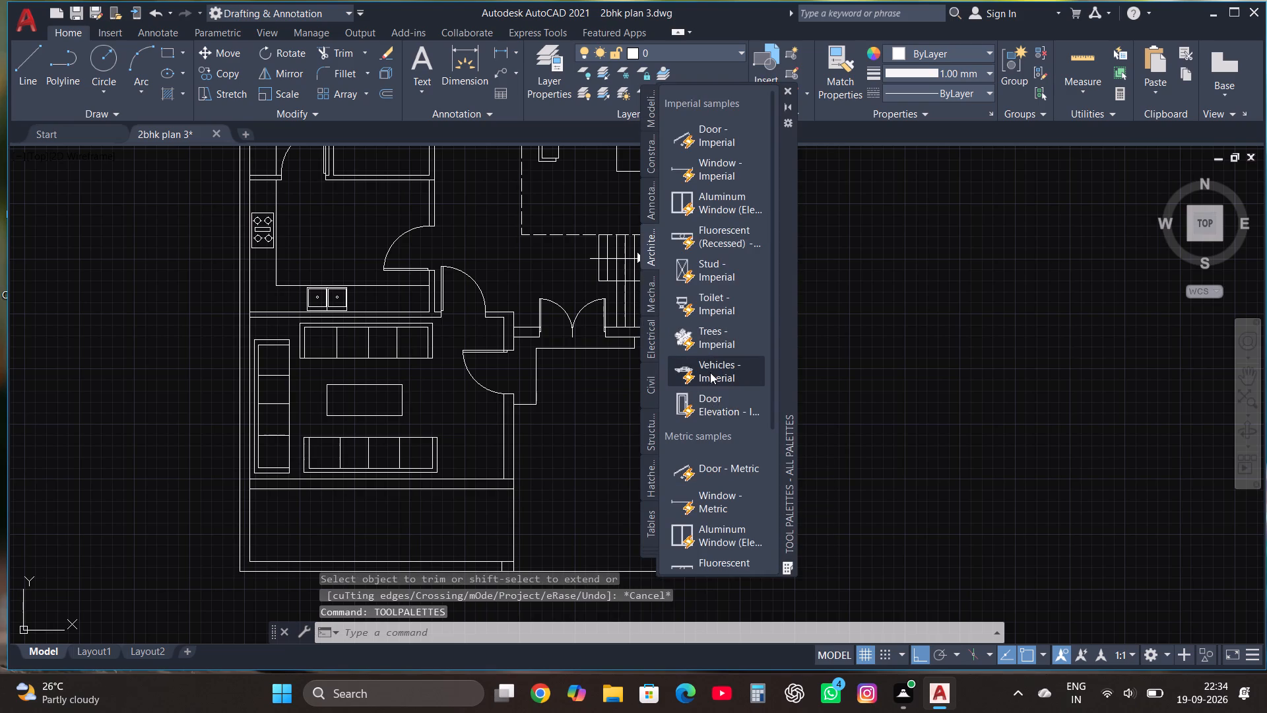
{"action": "left_click", "coordinate": [887, 441]}
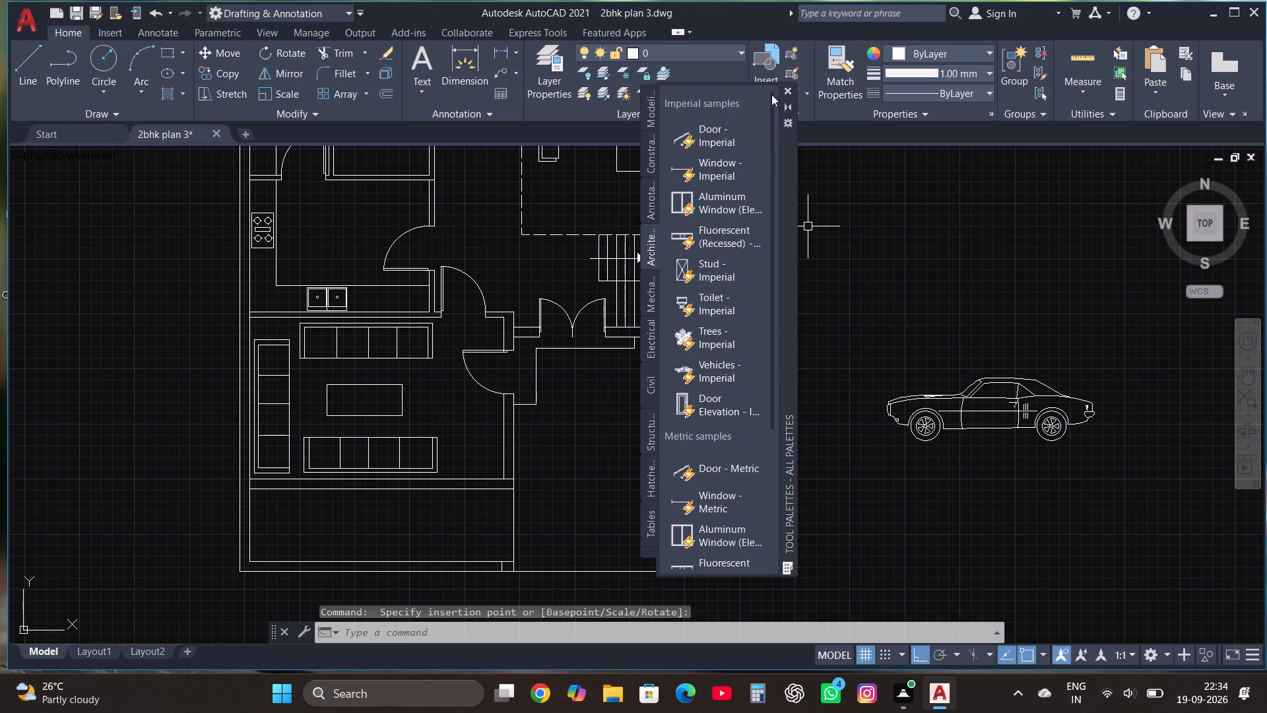
{"action": "left_click", "coordinate": [791, 89]}
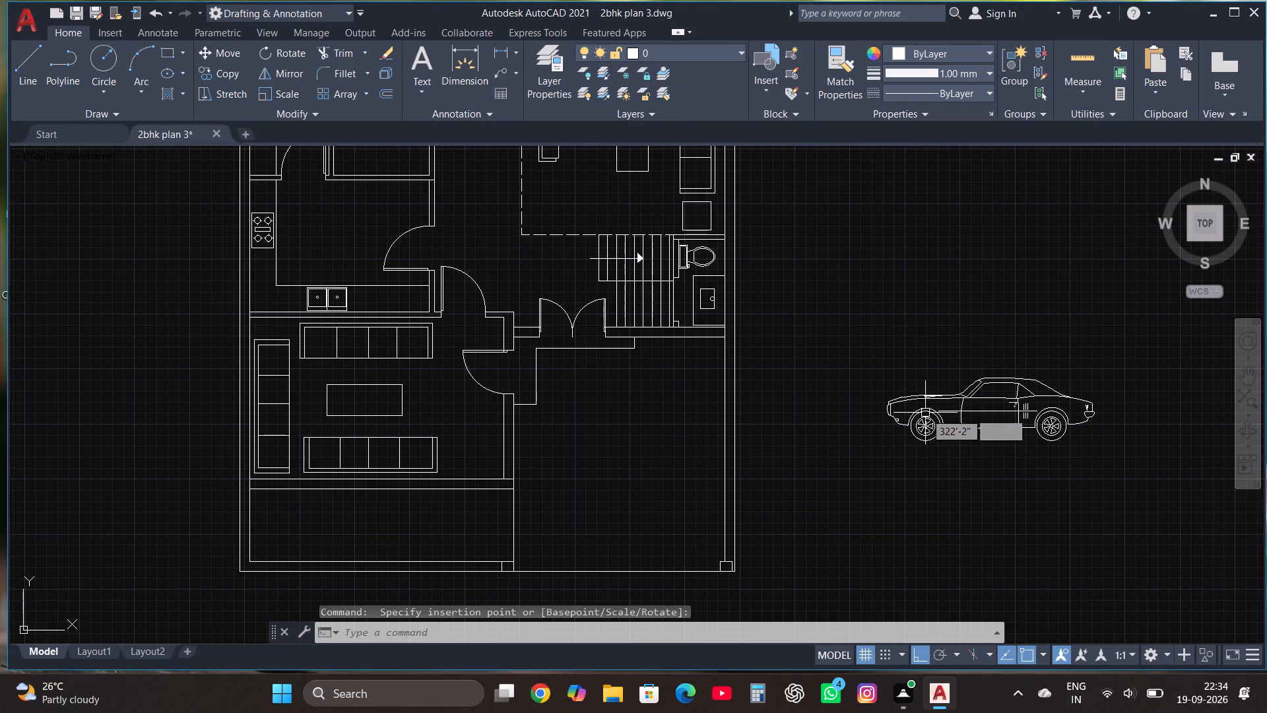
Try the vehicle block's Sedan (Top) and Truck (Top) views, and set it to Sports Car (Top).
{"action": "left_click", "coordinate": [925, 413]}
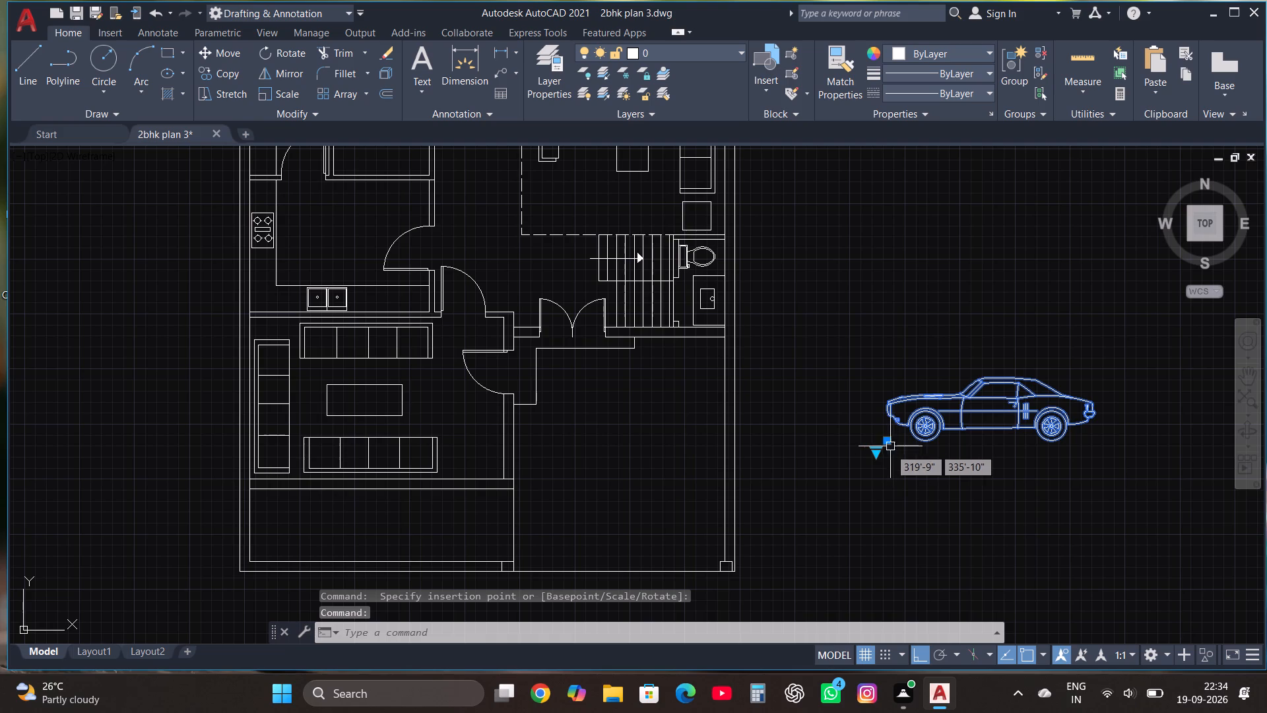
{"action": "left_click", "coordinate": [876, 453]}
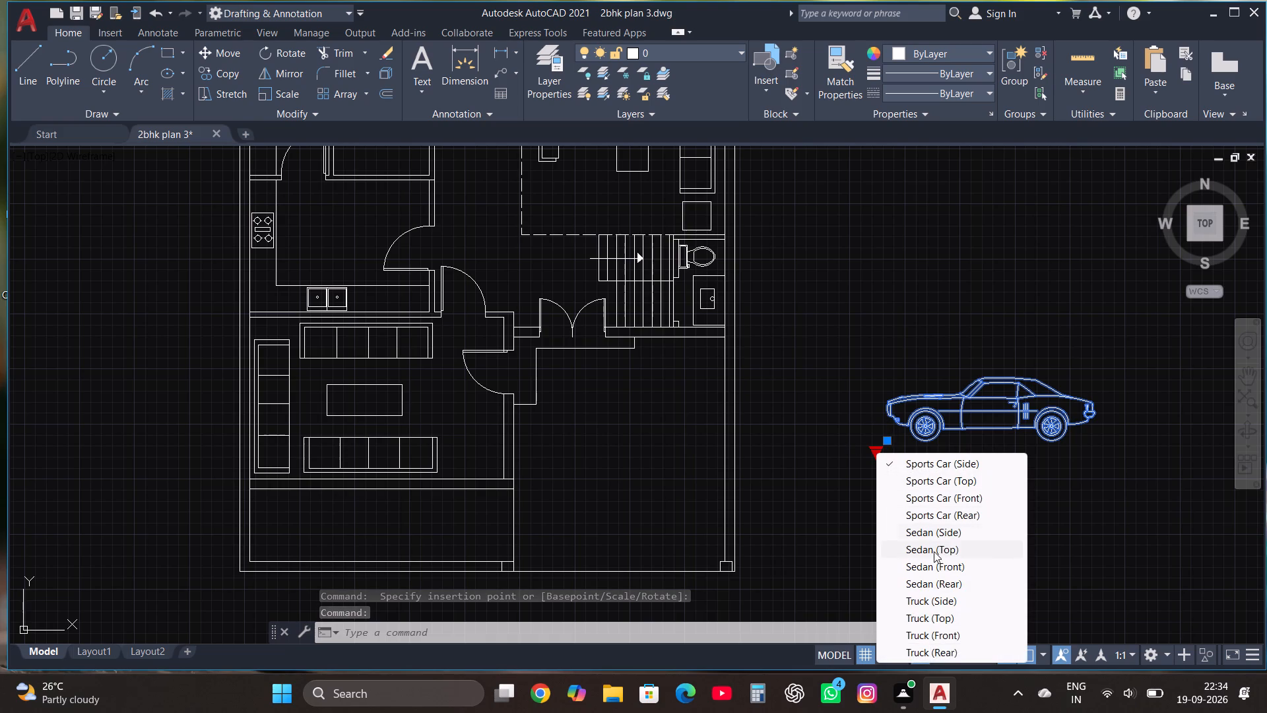
{"action": "left_click", "coordinate": [934, 552]}
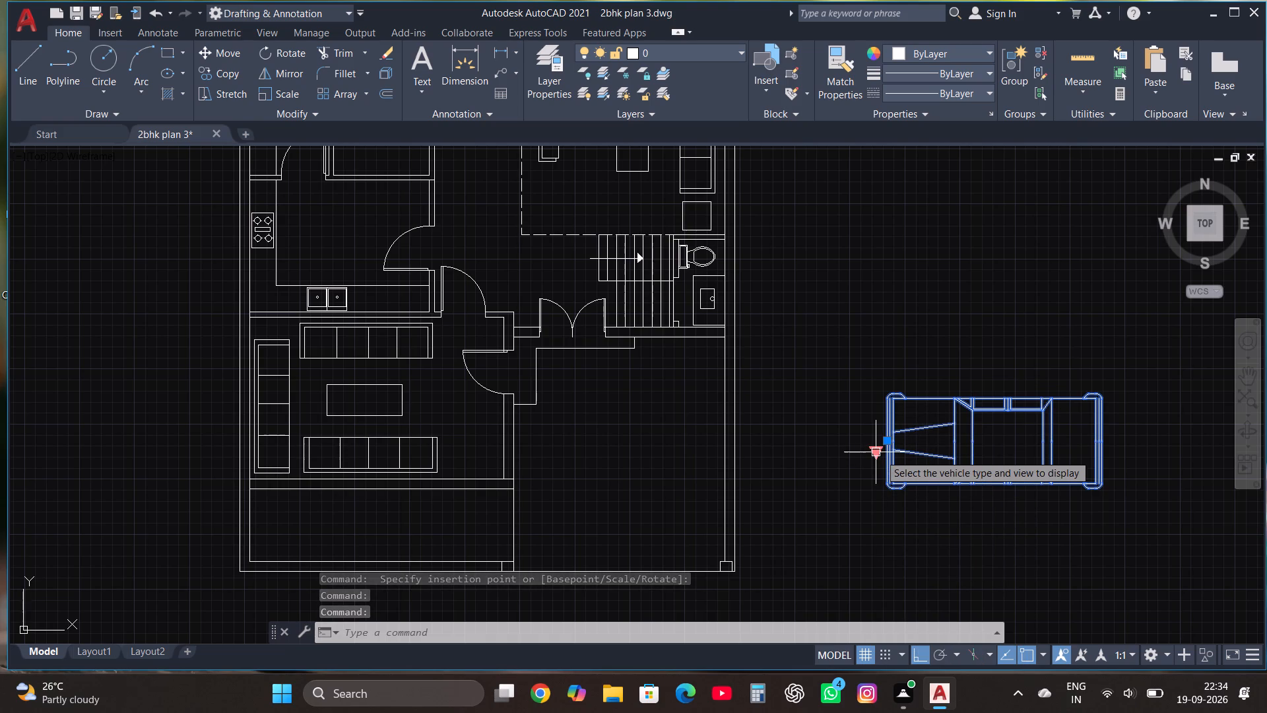
{"action": "left_click", "coordinate": [880, 454]}
{"action": "left_click", "coordinate": [937, 481]}
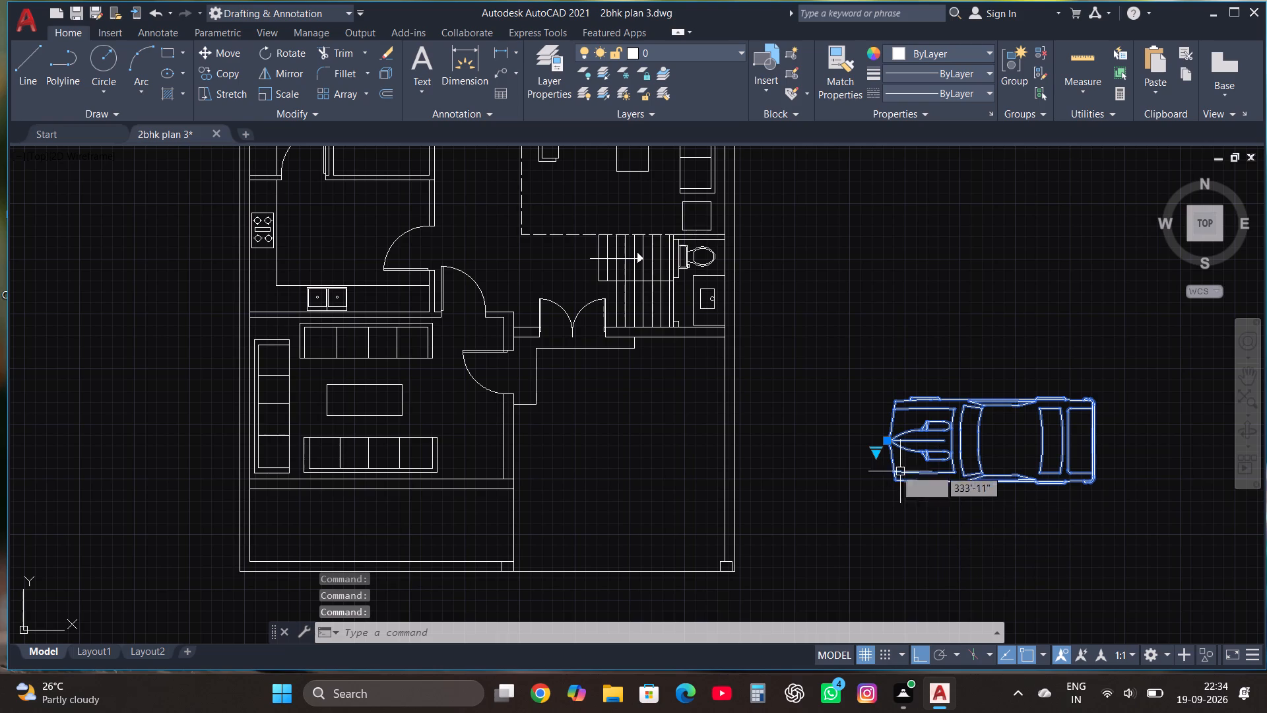
{"action": "left_click", "coordinate": [875, 452]}
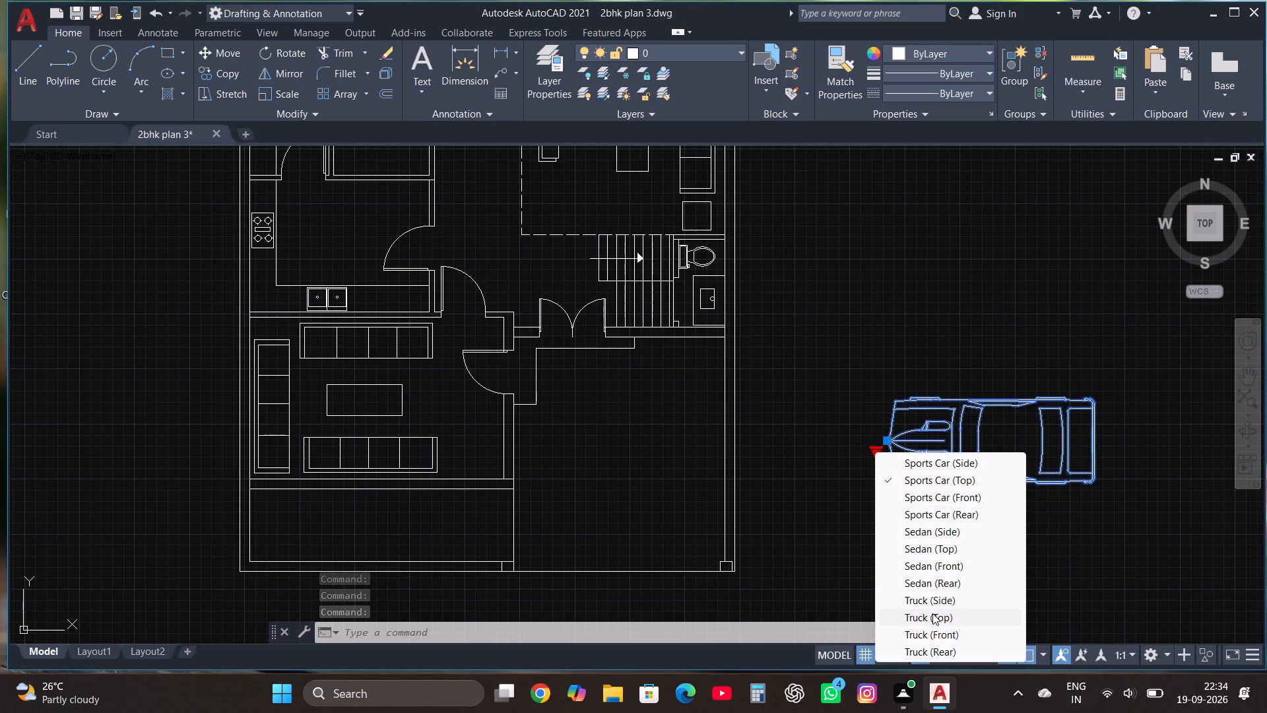
{"action": "left_click", "coordinate": [932, 613]}
{"action": "left_click", "coordinate": [878, 455]}
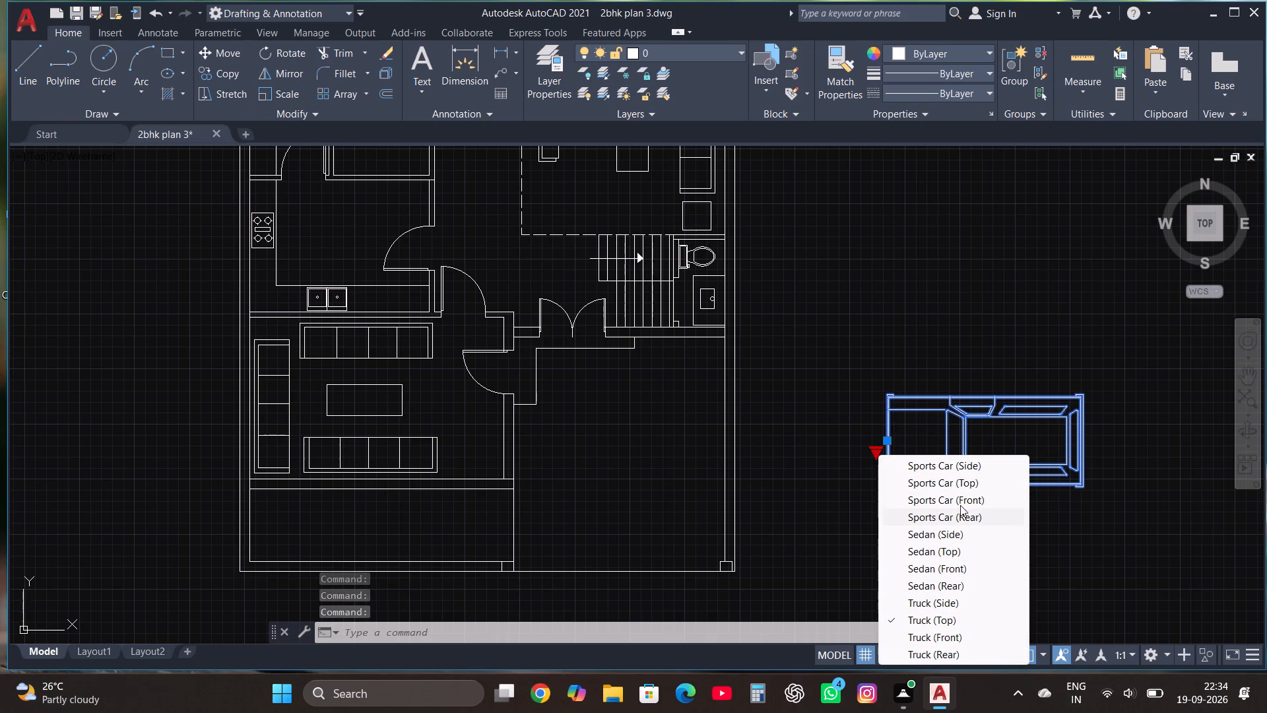
{"action": "left_click", "coordinate": [965, 483]}
{"action": "left_click", "coordinate": [871, 539]}
{"action": "left_click", "coordinate": [839, 529]}
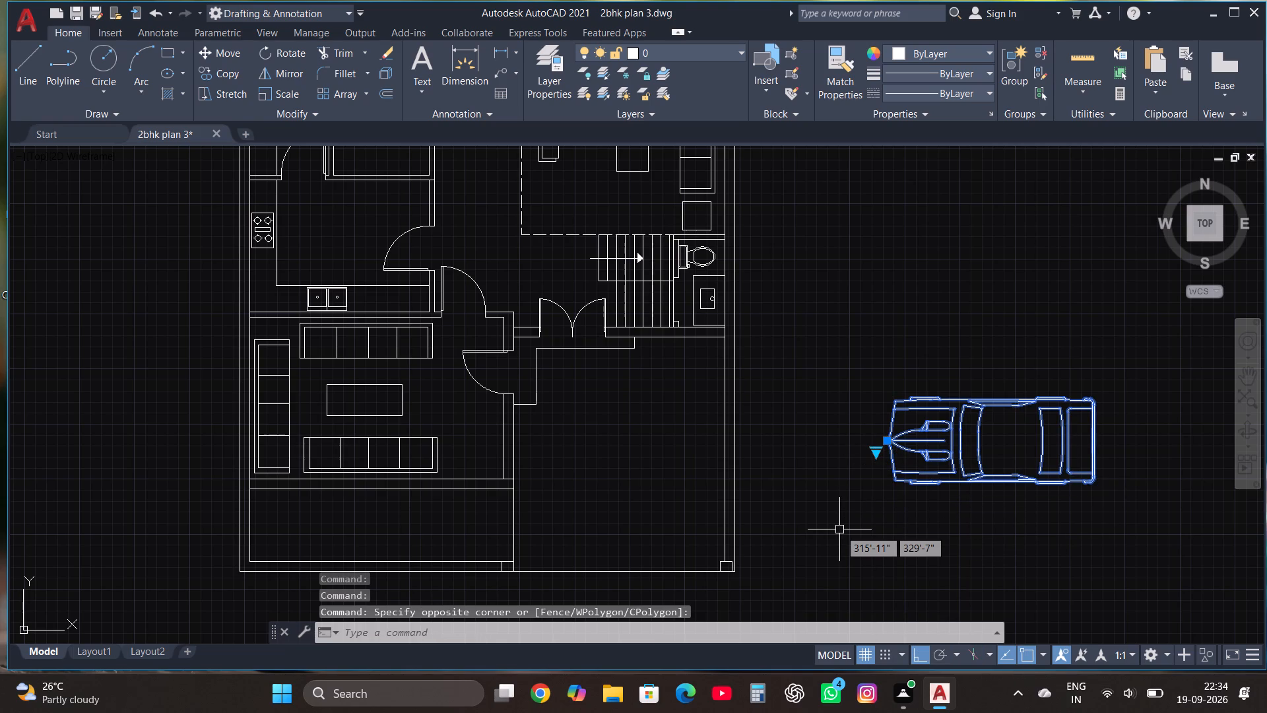
Rotate the sports car 270° so that its front faces north.
{"action": "left_click", "coordinate": [302, 50]}
{"action": "left_click", "coordinate": [1016, 459]}
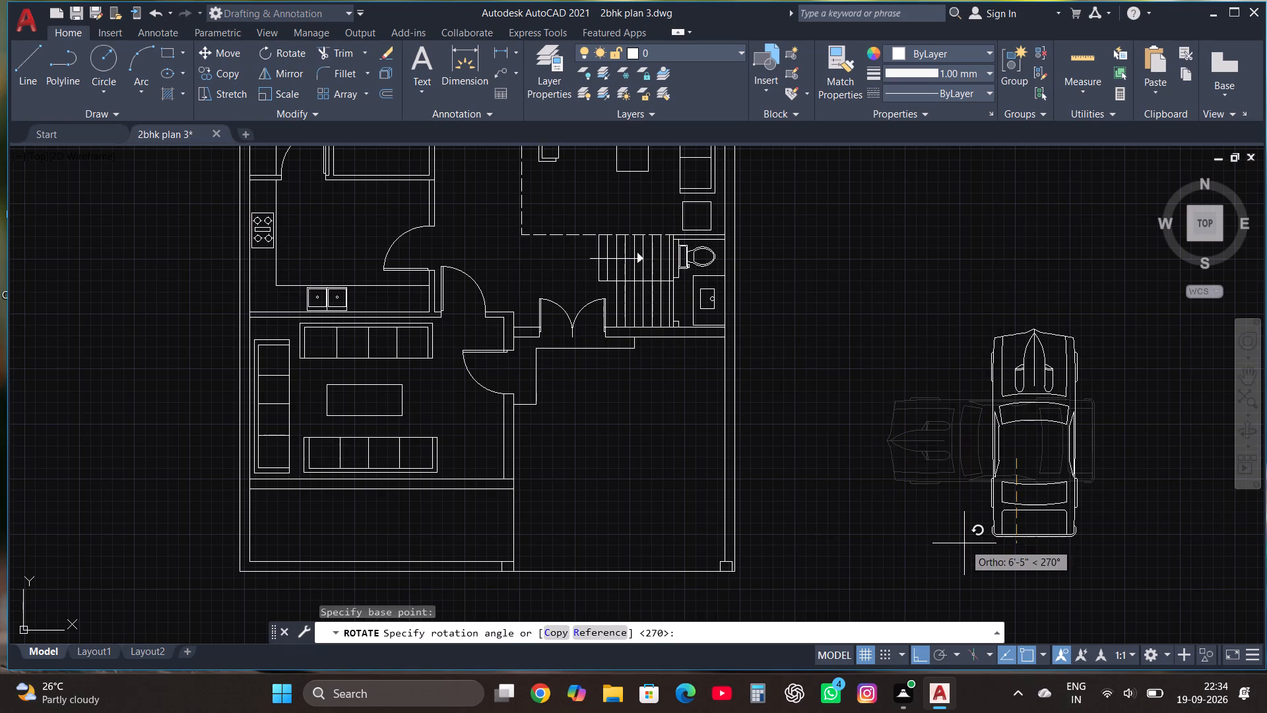
{"action": "left_click", "coordinate": [959, 549]}
Move the car with Ortho off into the parking area south of the small bathroom, beside the east outer wall.
{"action": "left_click", "coordinate": [936, 550]}
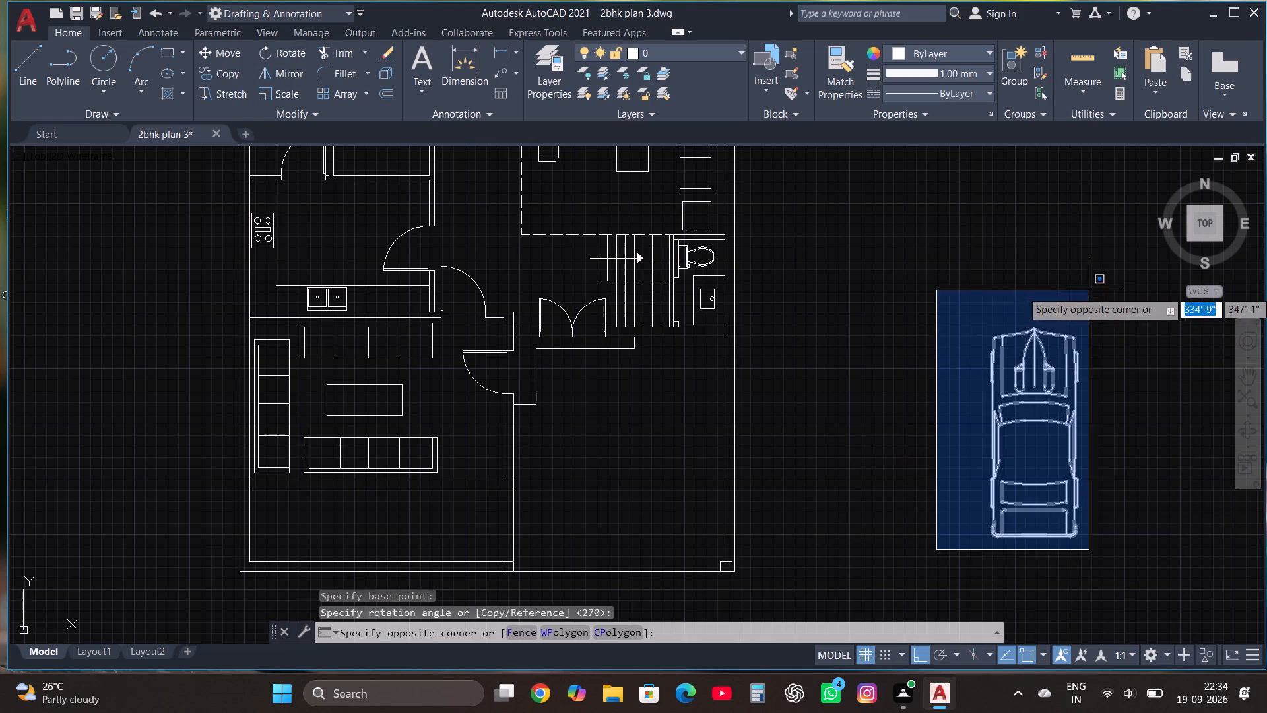
{"action": "left_click", "coordinate": [1089, 290]}
{"action": "left_click", "coordinate": [217, 50]}
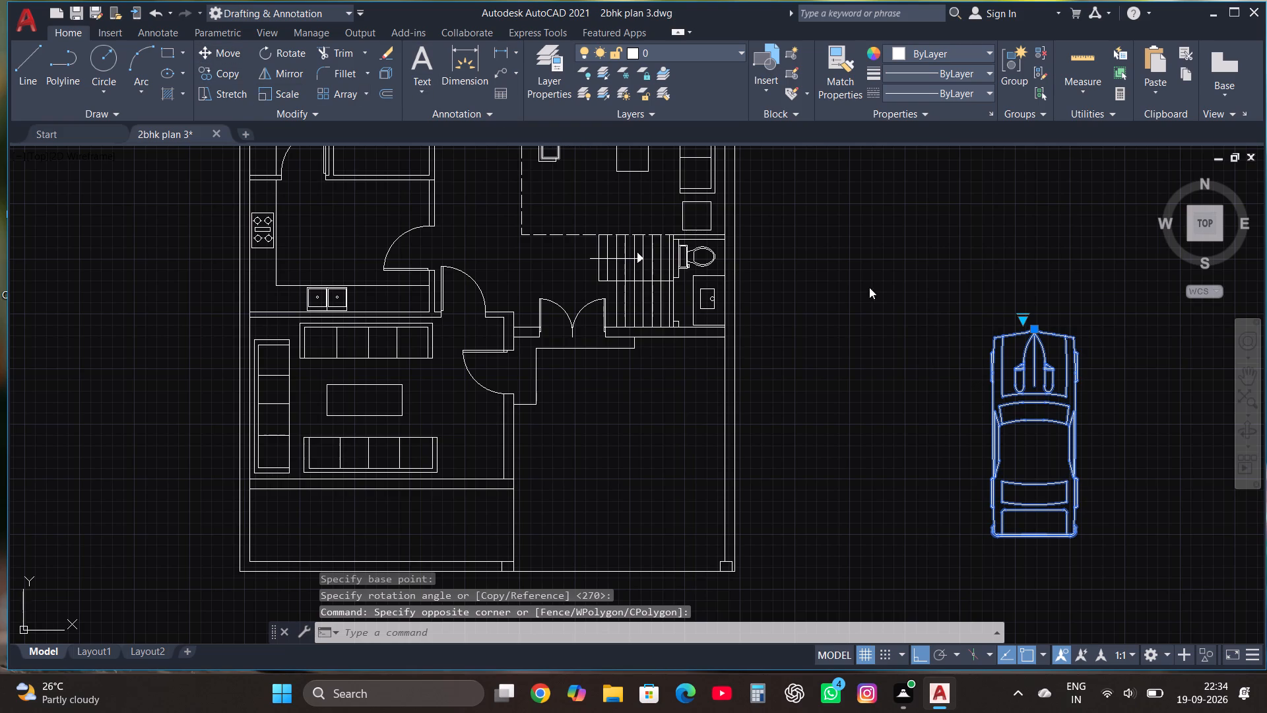
{"action": "left_click", "coordinate": [1006, 446]}
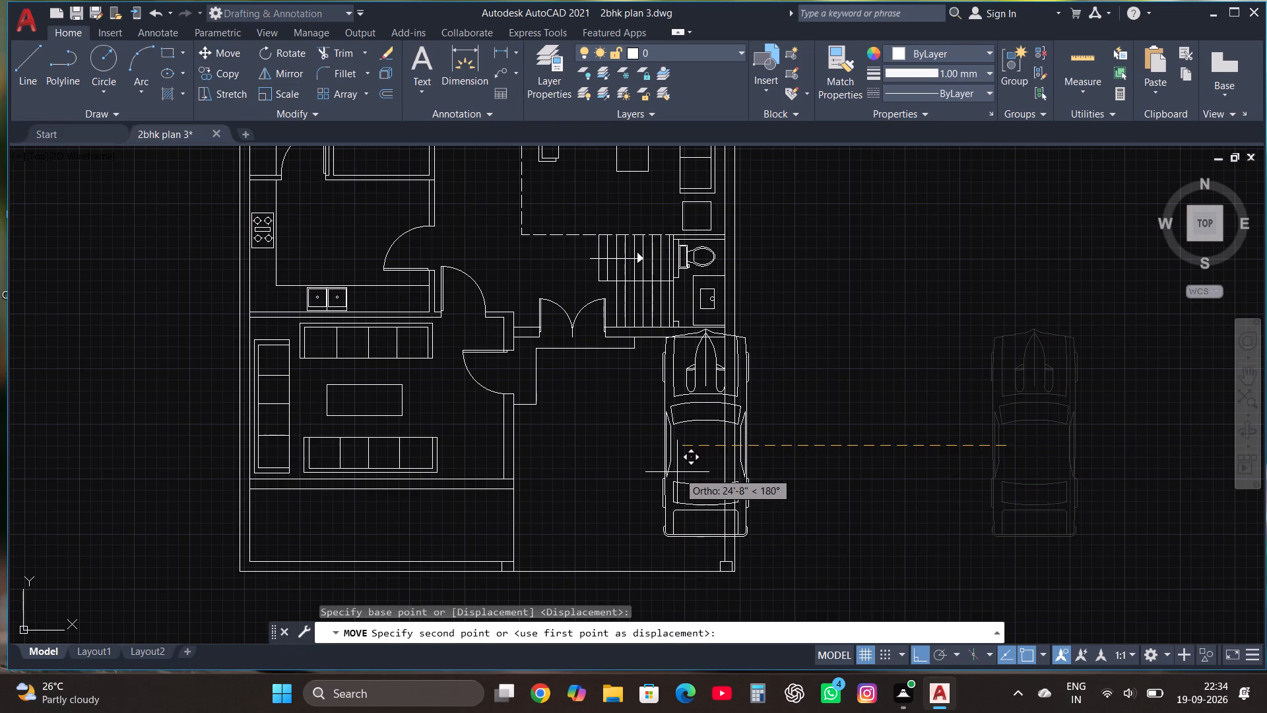
{"action": "key", "text": "F8"}
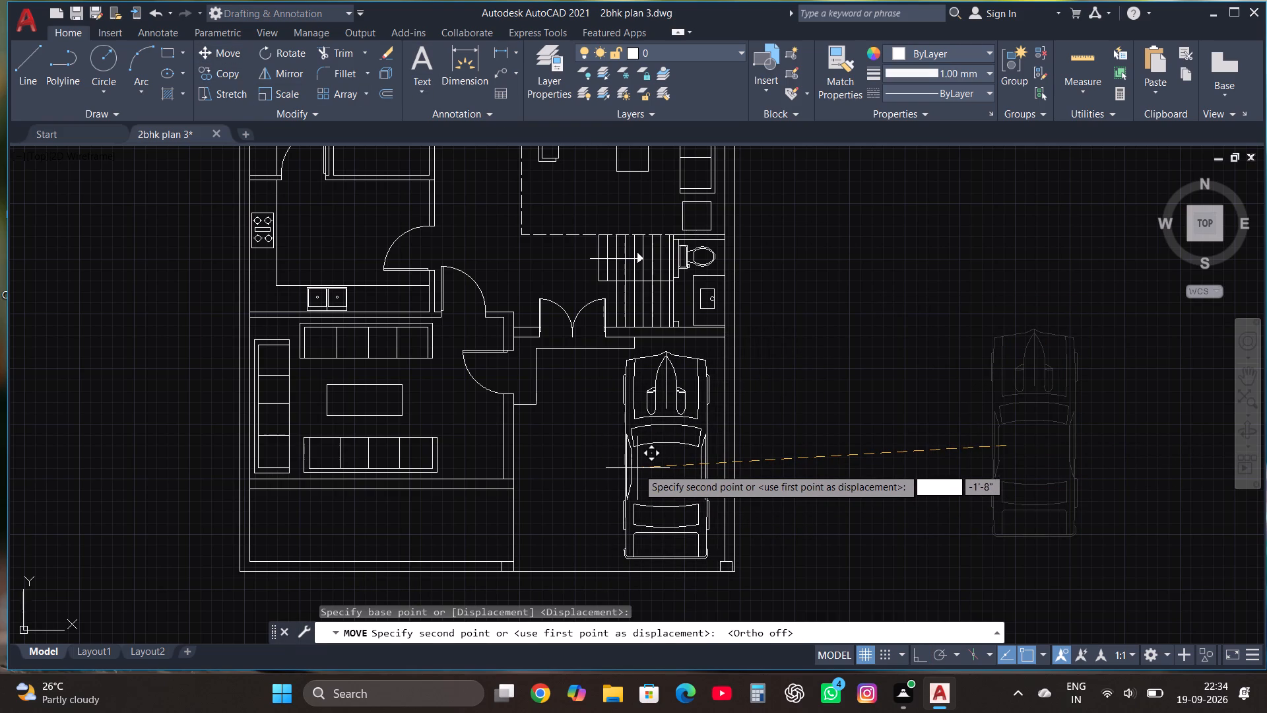
{"action": "left_click", "coordinate": [636, 468]}
Scale the car down slightly from a base point near its rear so it fits the parking area.
{"action": "left_click", "coordinate": [637, 446]}
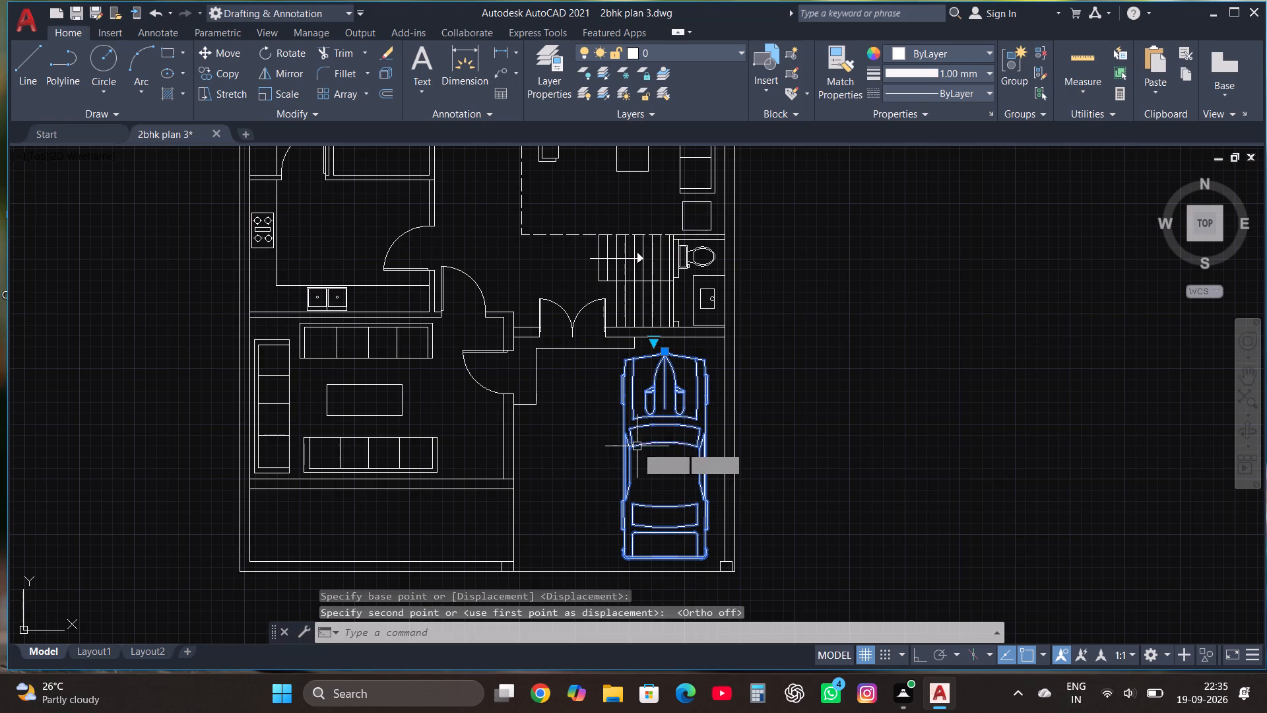
{"action": "left_click", "coordinate": [286, 99]}
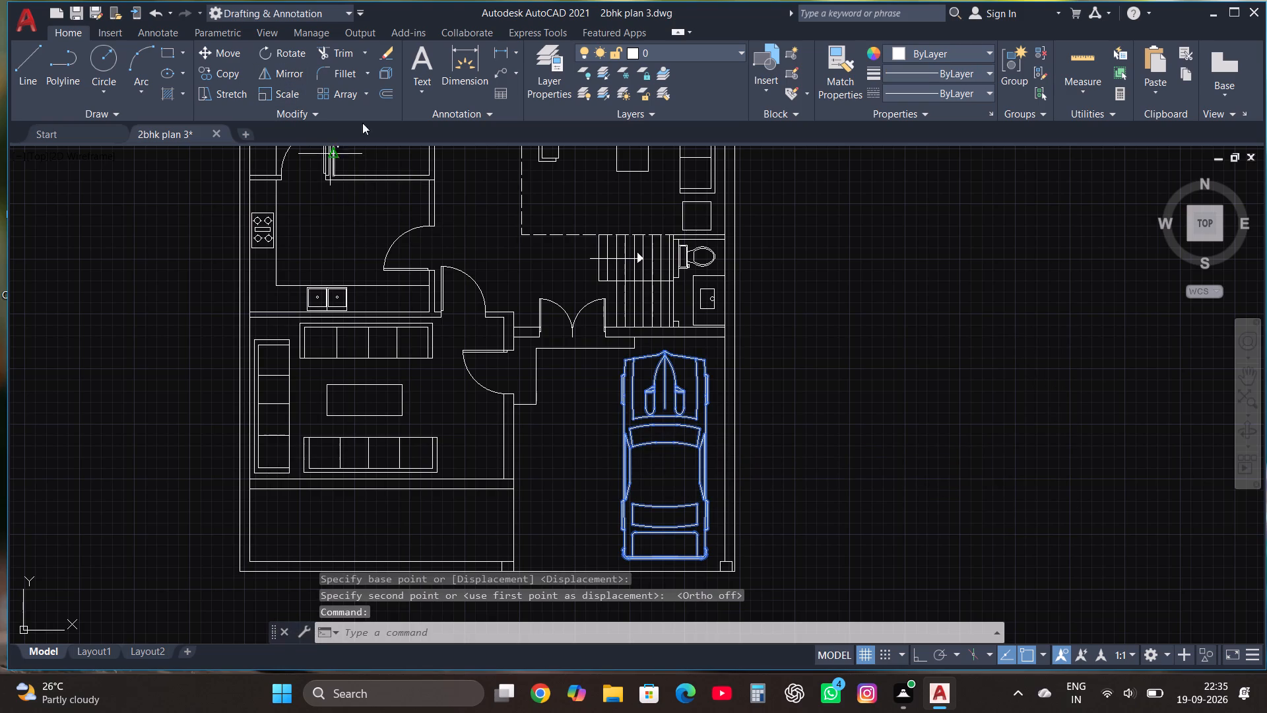
{"action": "left_click", "coordinate": [648, 538]}
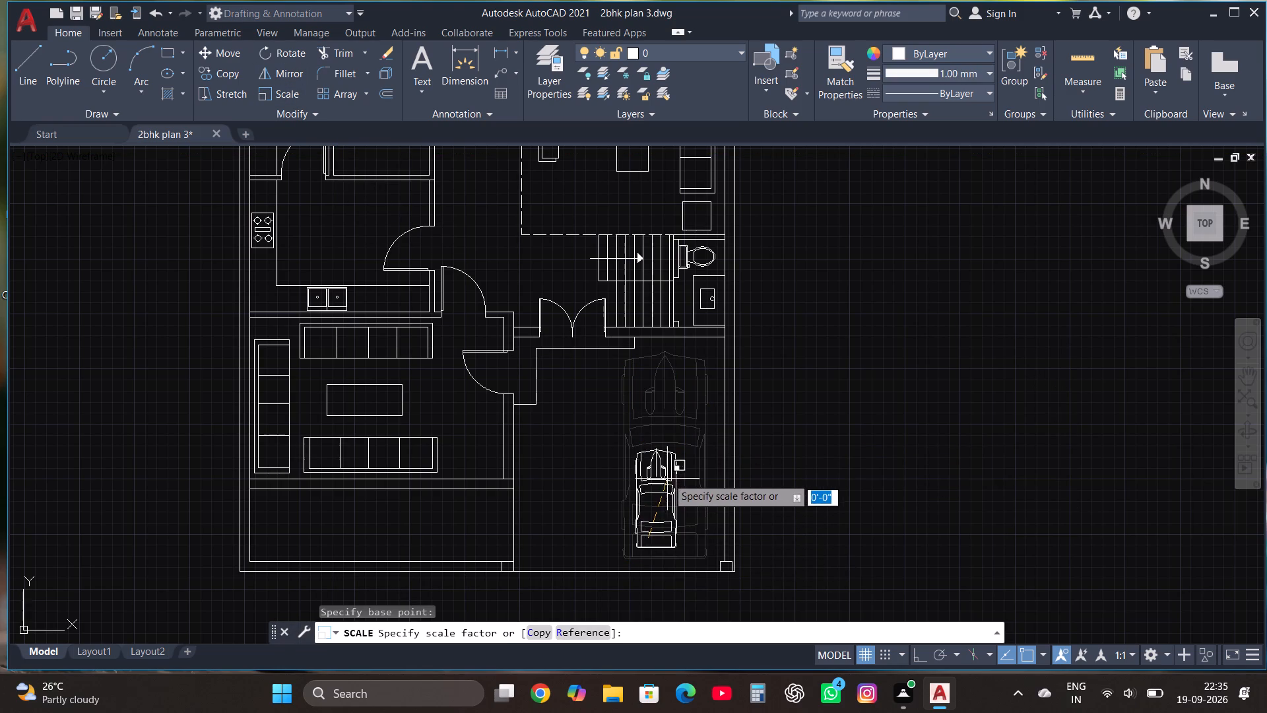
{"action": "left_click", "coordinate": [701, 440]}
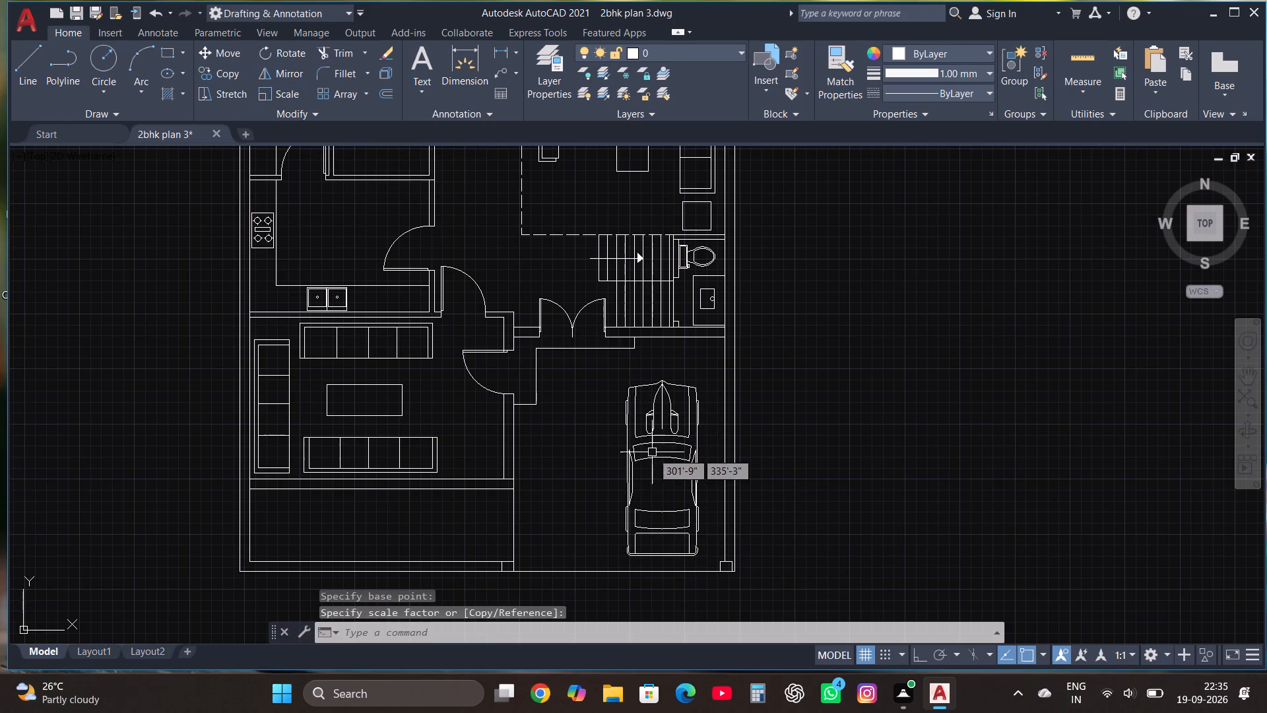
Move the scaled car slightly north within the parking area, leaving clearance from the southern boundary.
{"action": "left_click", "coordinate": [652, 452]}
{"action": "left_click", "coordinate": [626, 420]}
{"action": "left_click", "coordinate": [242, 53]}
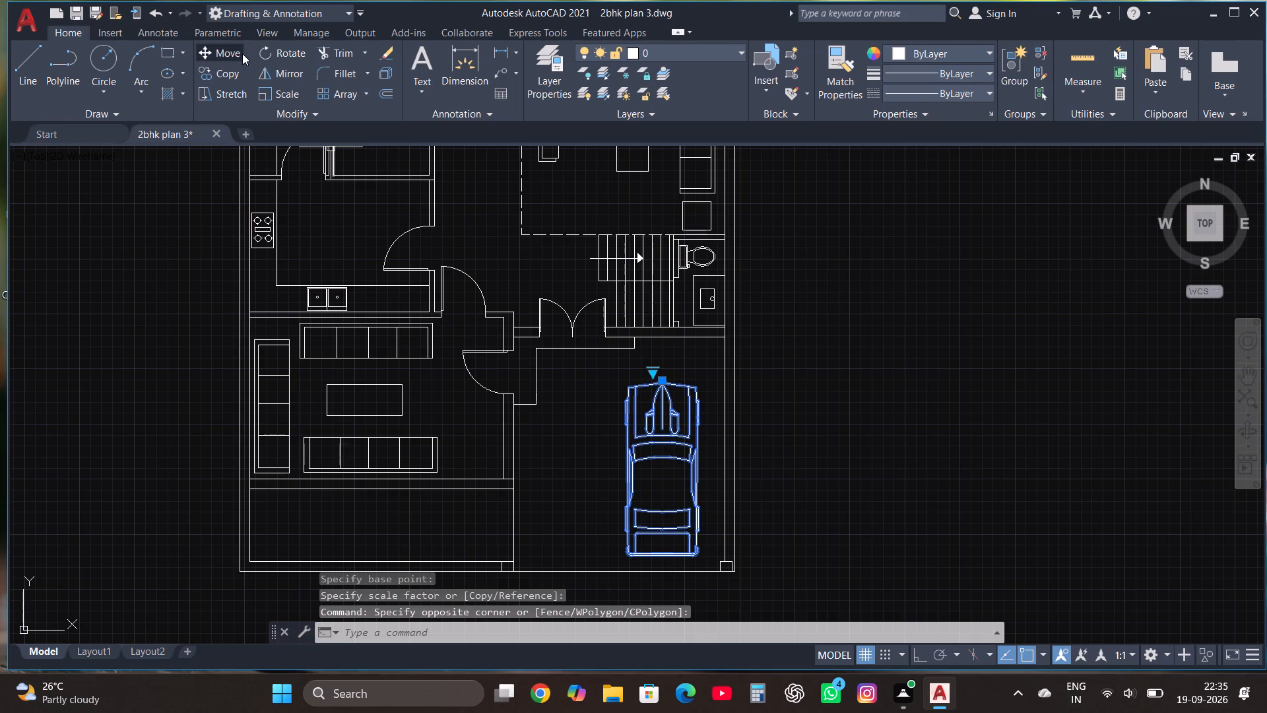
{"action": "left_click", "coordinate": [648, 480]}
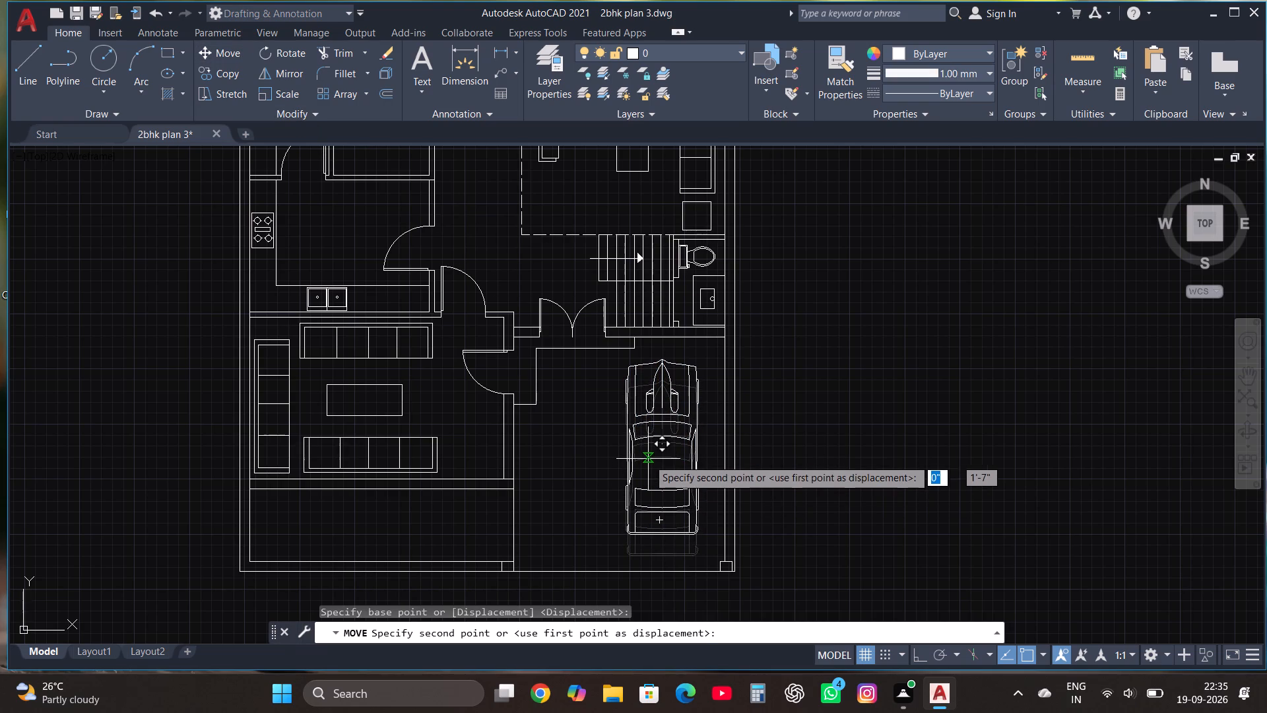
{"action": "left_click", "coordinate": [650, 467]}
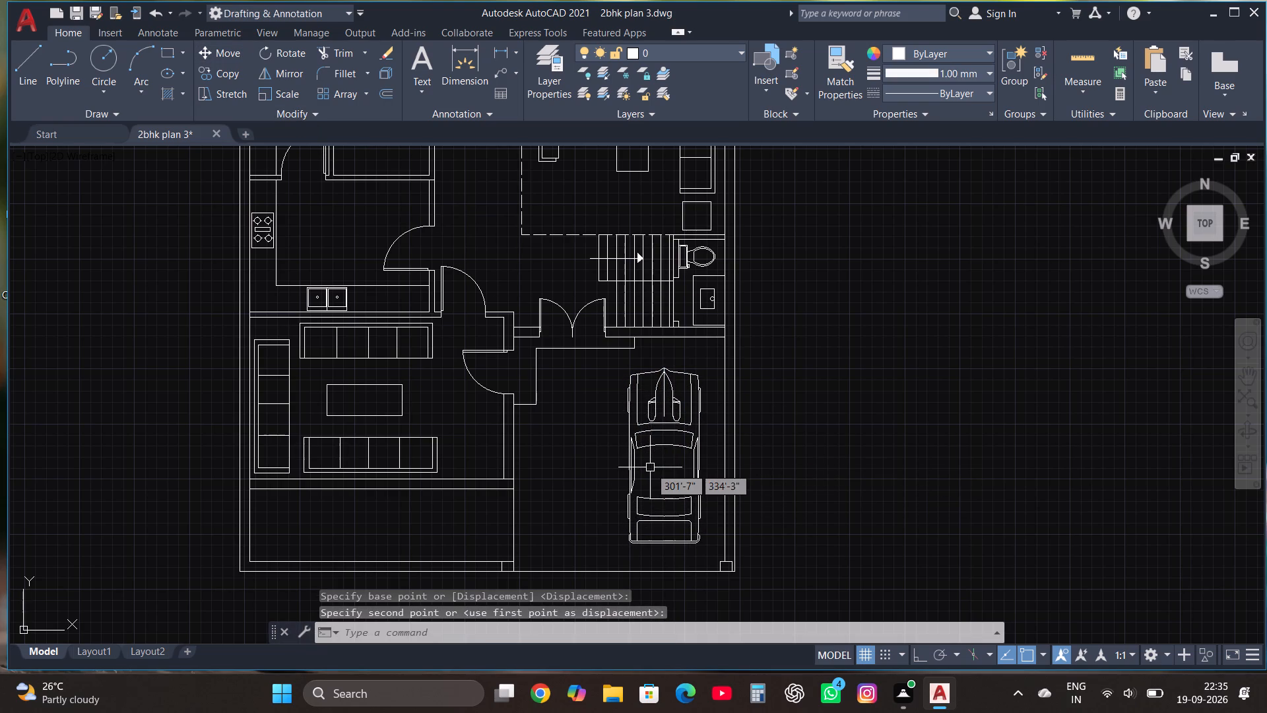
Copy the parked car about 6'-5" due west to place a second car beside it in the parking area.
{"action": "left_click", "coordinate": [645, 454]}
{"action": "left_click", "coordinate": [624, 425]}
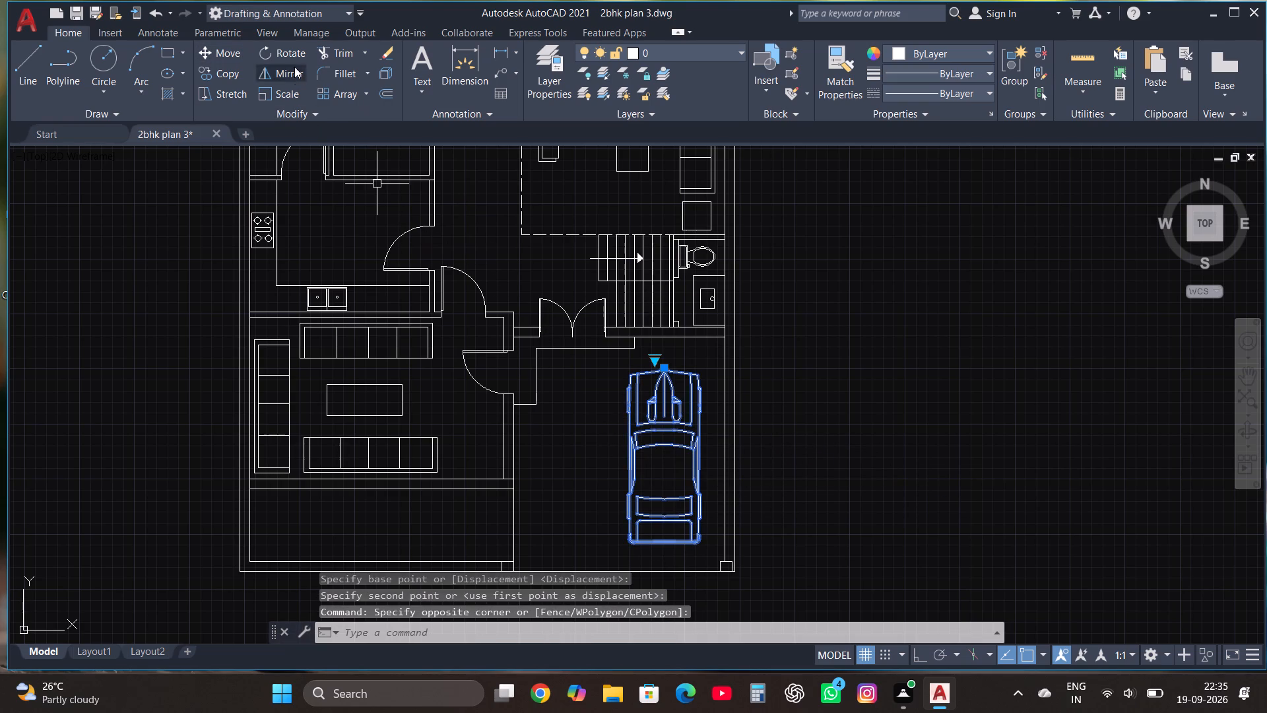
{"action": "left_click", "coordinate": [232, 74]}
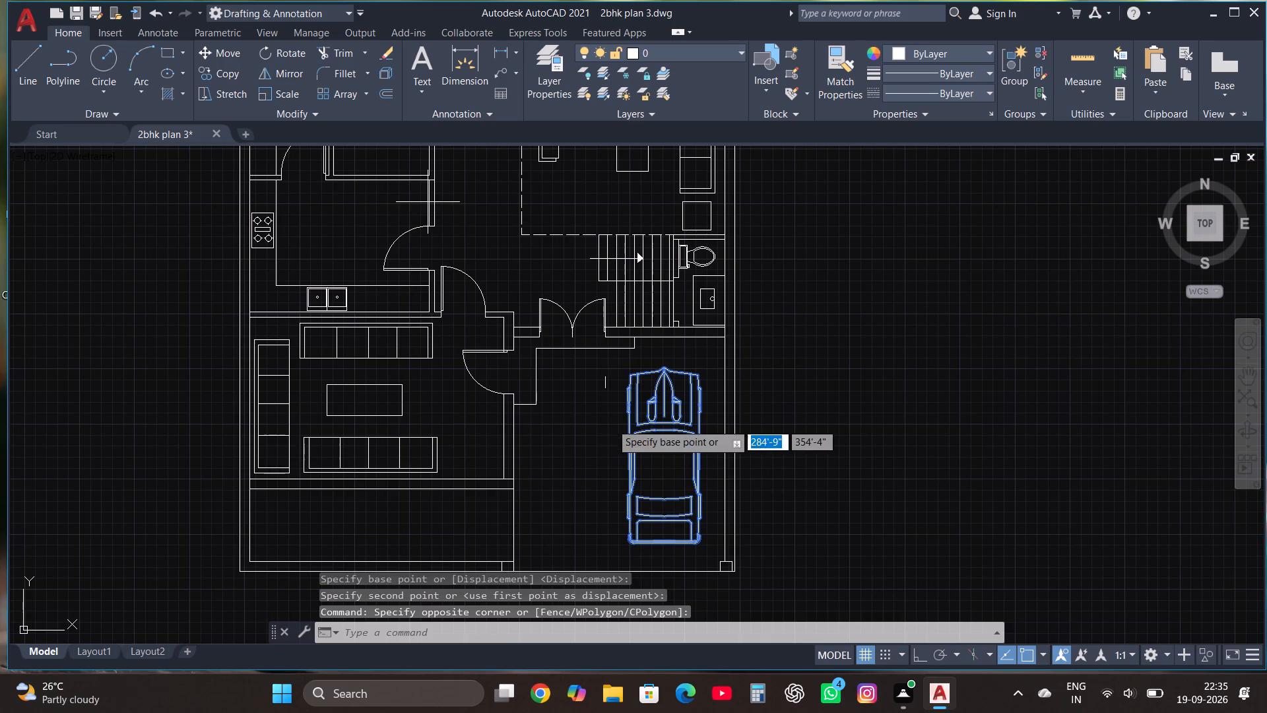
{"action": "left_click", "coordinate": [635, 462]}
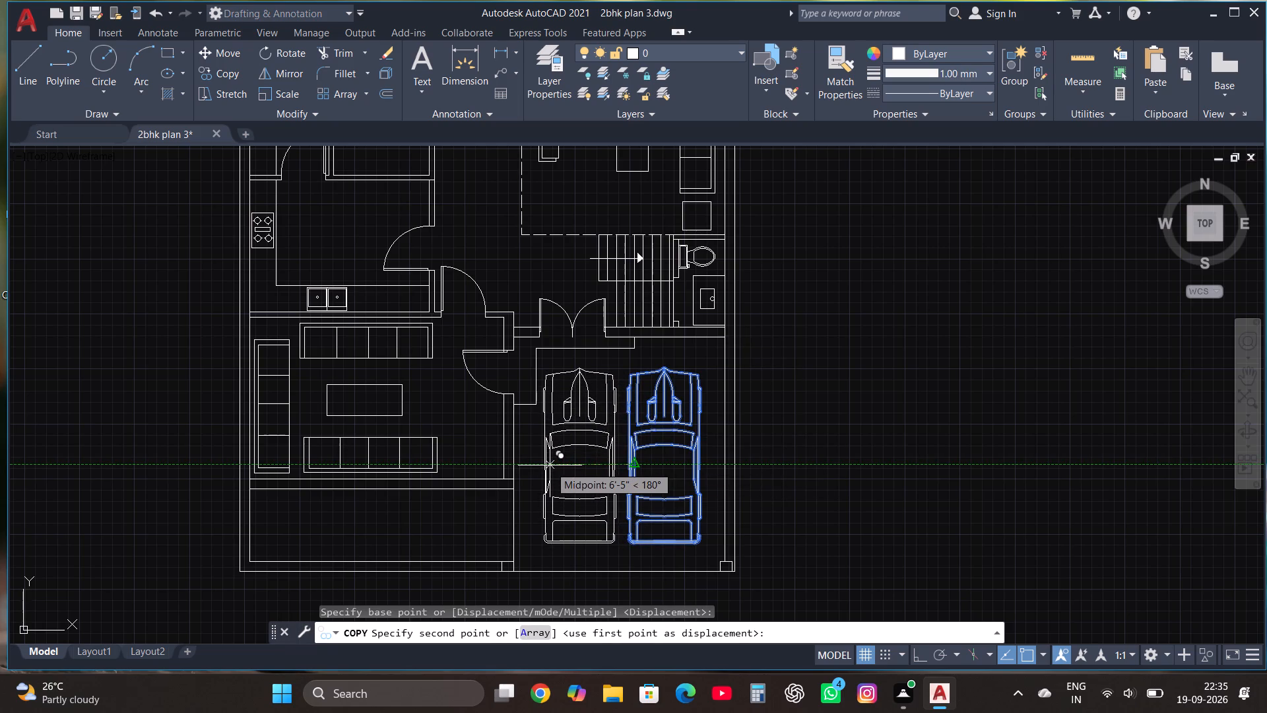
{"action": "left_click", "coordinate": [550, 465]}
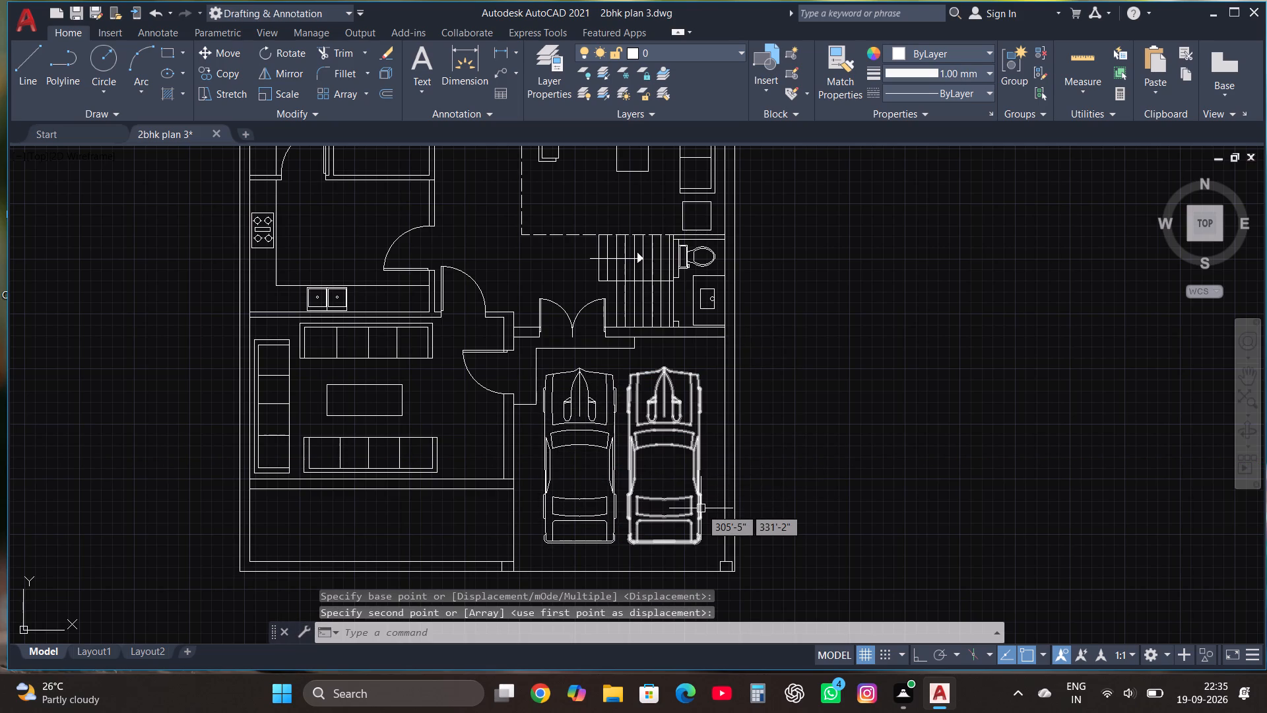
Hatch the rectangular strip south of the southwest sofa room with the ANGLE pattern at scale 2.
{"action": "scroll", "coordinate": [701, 508], "scroll_direction": "down", "scroll_amount": 1}
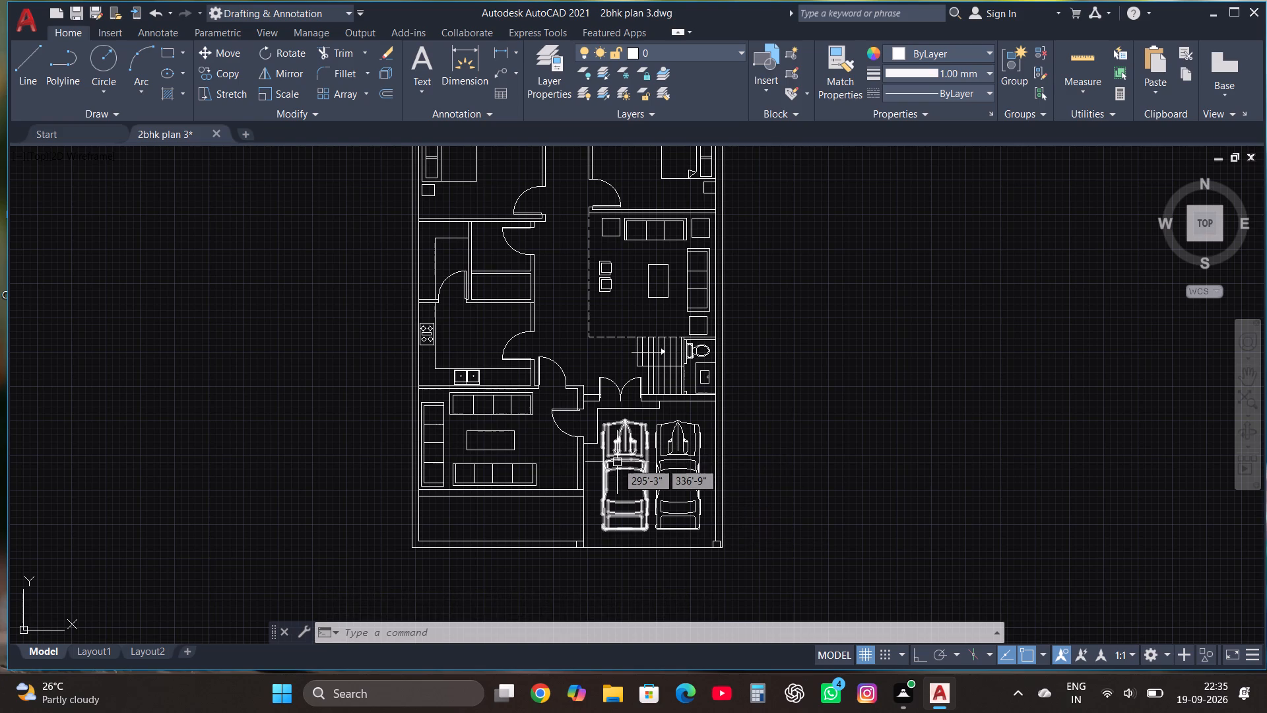
{"action": "scroll", "coordinate": [572, 537], "scroll_direction": "up", "scroll_amount": 1}
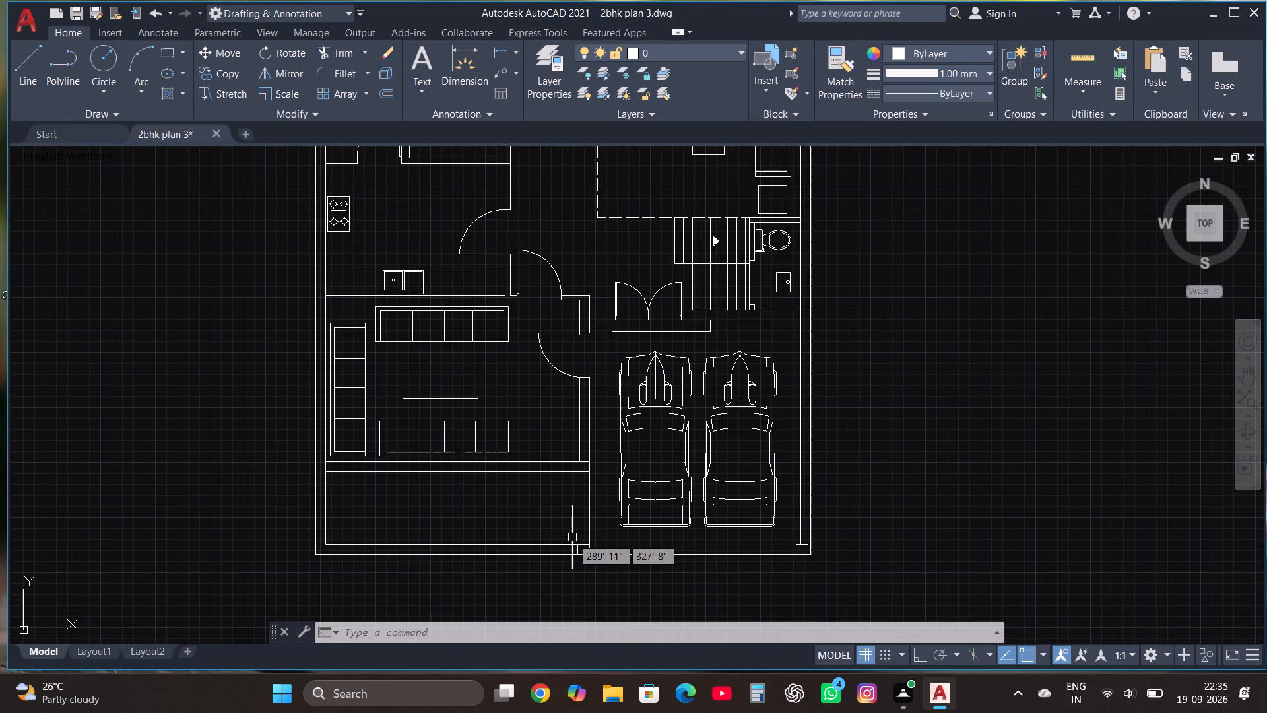
{"action": "type", "text": "hat"}
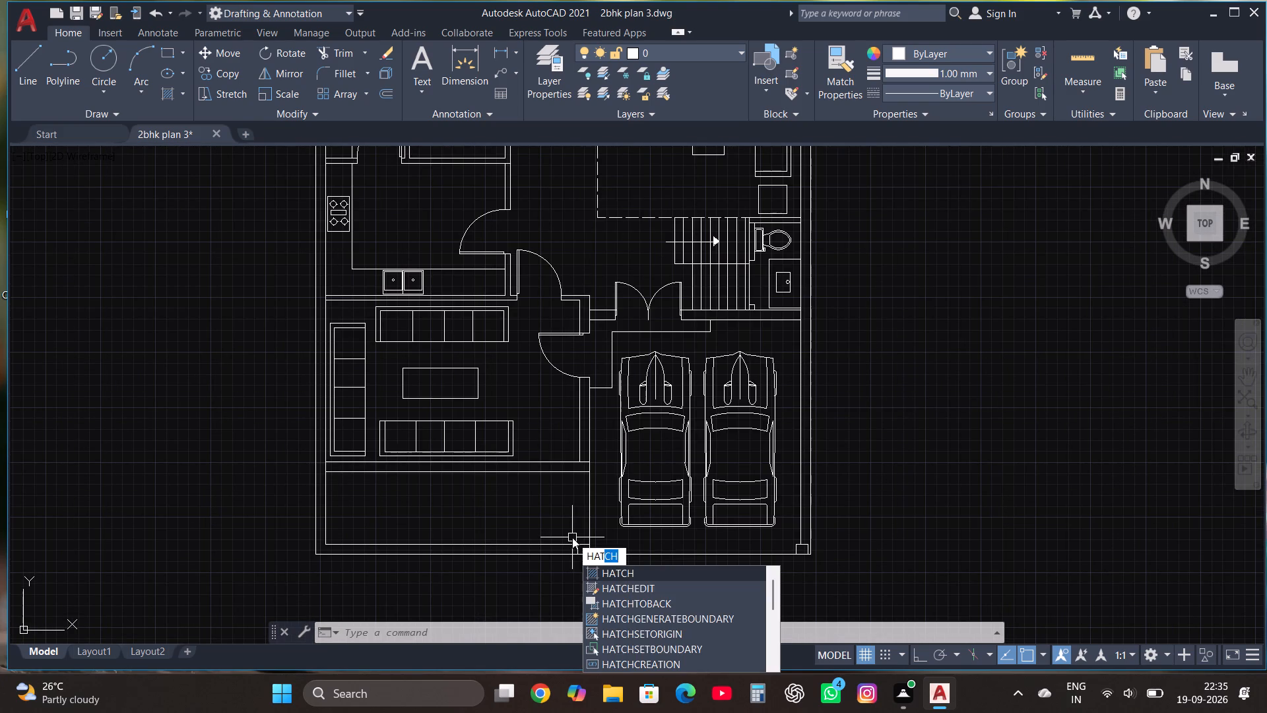
{"action": "left_click", "coordinate": [610, 573]}
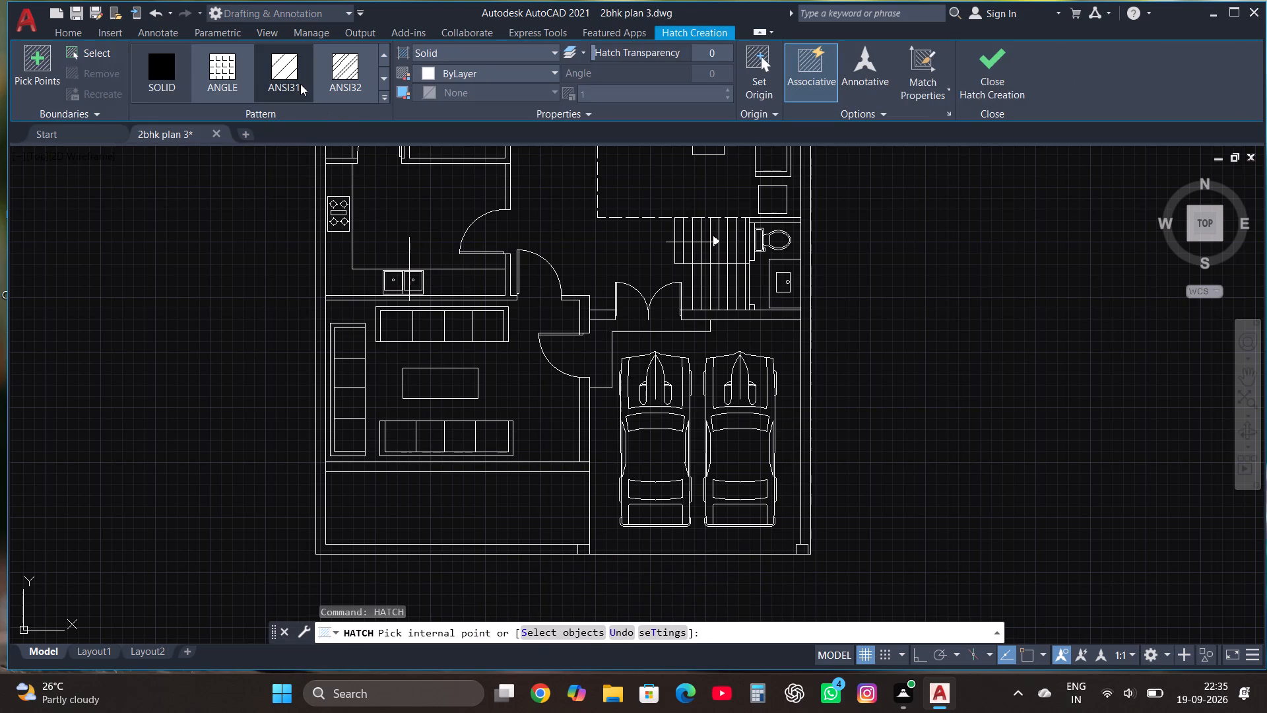
{"action": "left_click", "coordinate": [223, 67]}
{"action": "left_click", "coordinate": [431, 496]}
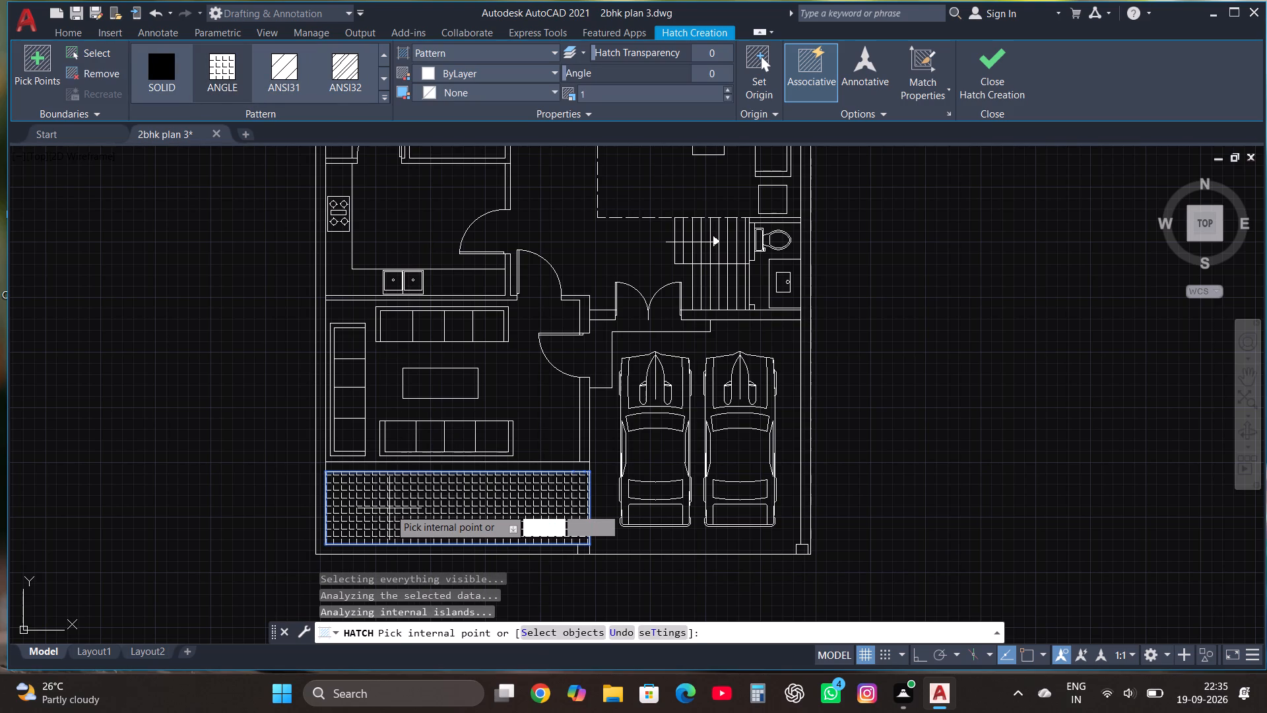
{"action": "left_click", "coordinate": [593, 96]}
{"action": "key", "text": "2"}
{"action": "key", "text": "Return"}
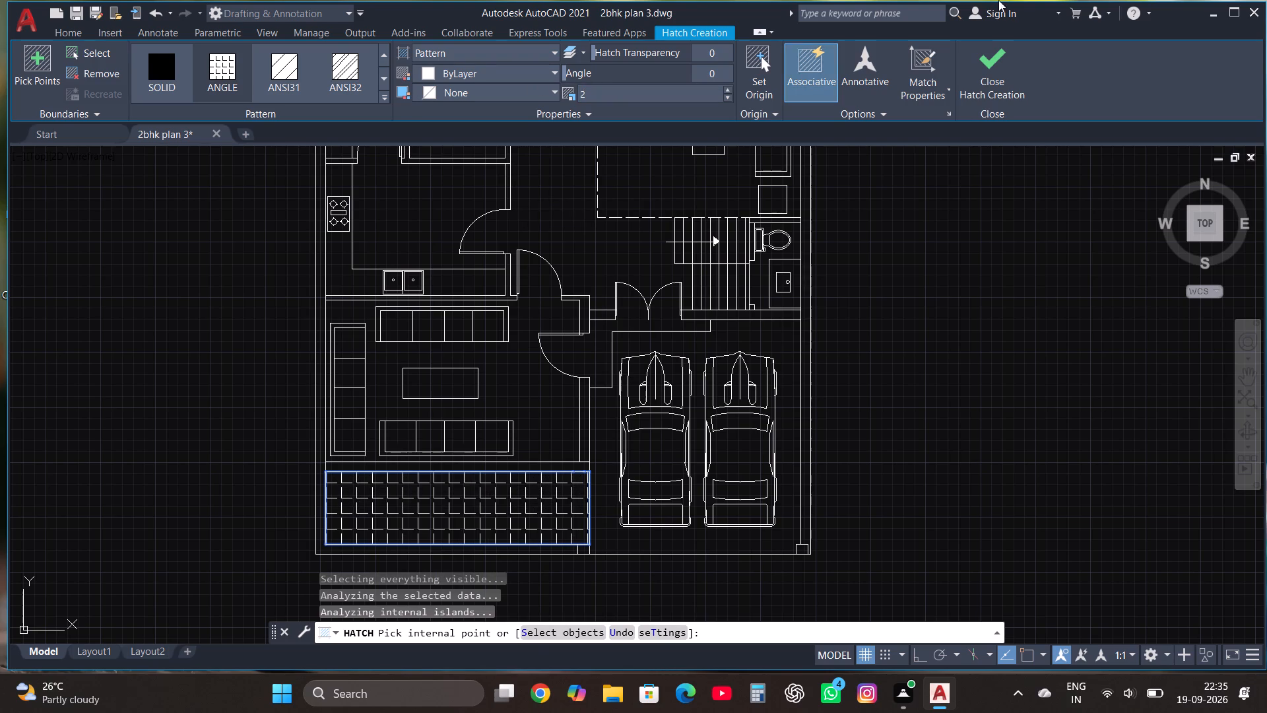
{"action": "left_click", "coordinate": [1002, 60]}
Draw a vertical line across the north outer wall just west of the west bathroom's toilet, trimming the excess beyond the outer face.
{"action": "scroll", "coordinate": [849, 344], "scroll_direction": "down", "scroll_amount": 1}
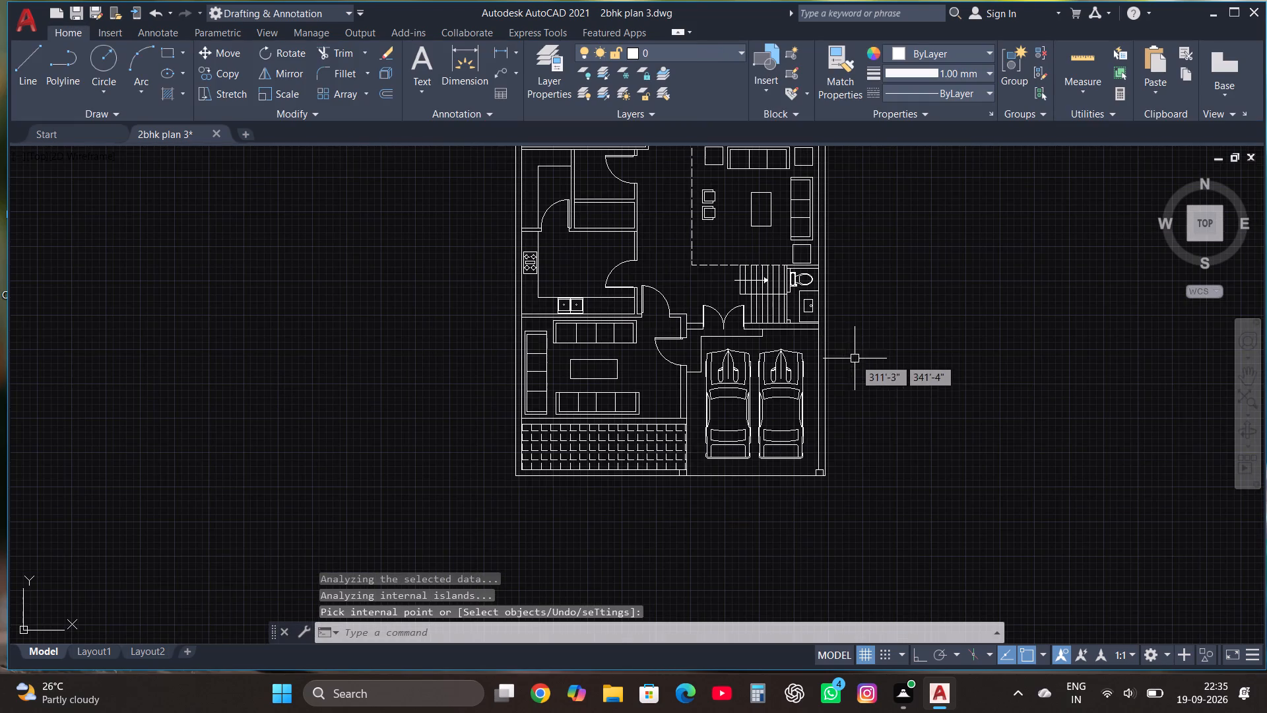
{"action": "scroll", "coordinate": [708, 485], "scroll_direction": "down", "scroll_amount": 1}
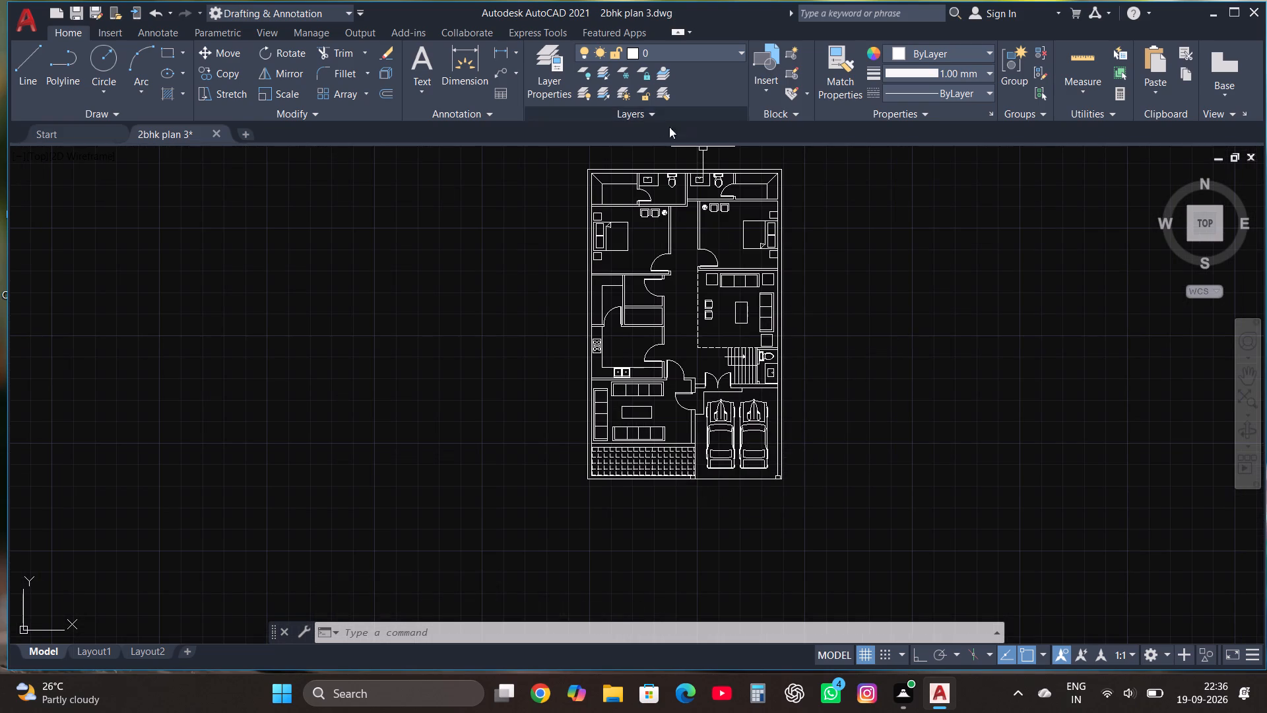
{"action": "scroll", "coordinate": [650, 153], "scroll_direction": "up", "scroll_amount": 2}
{"action": "scroll", "coordinate": [573, 189], "scroll_direction": "up", "scroll_amount": 3}
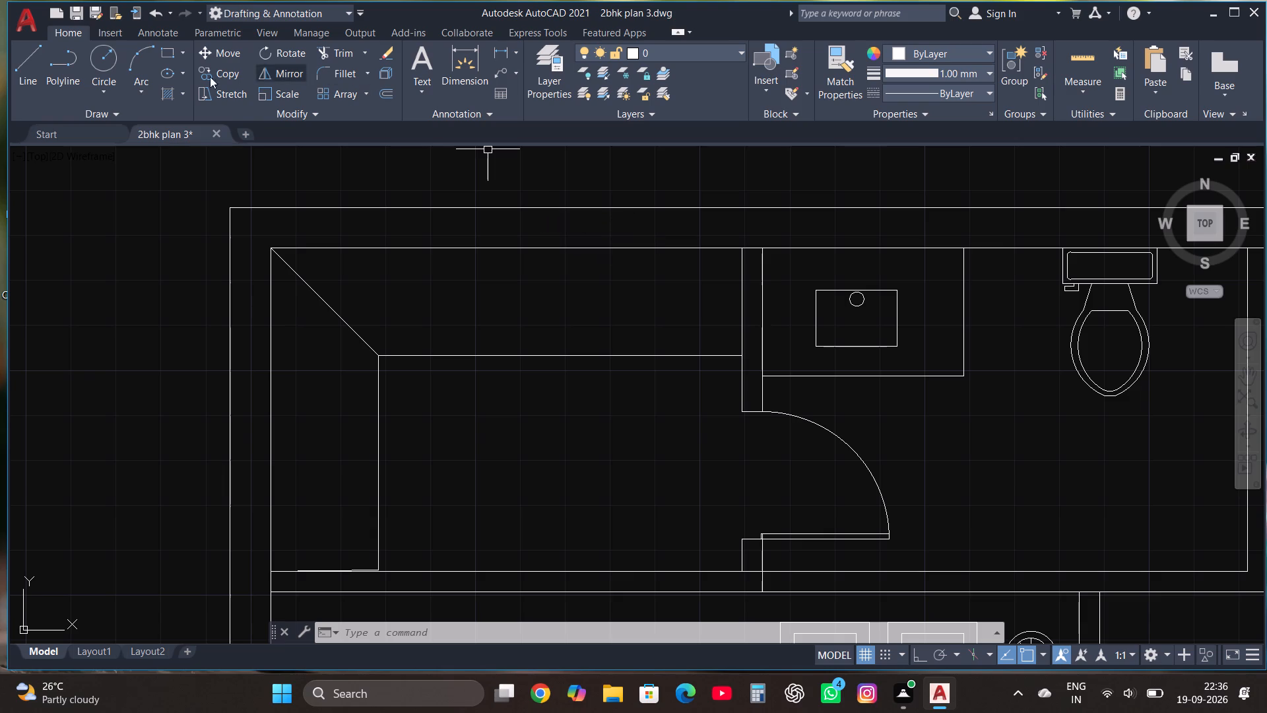
{"action": "left_click", "coordinate": [26, 56]}
{"action": "scroll", "coordinate": [275, 353], "scroll_direction": "down", "scroll_amount": 2}
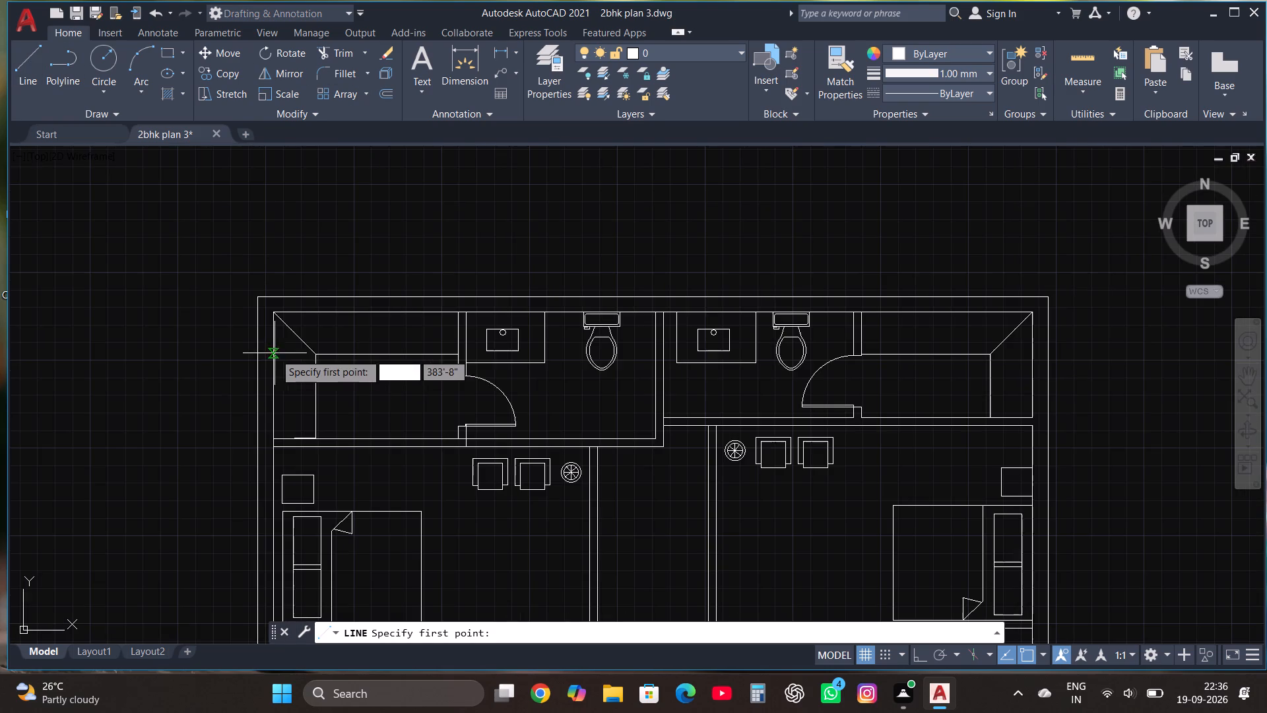
{"action": "scroll", "coordinate": [575, 287], "scroll_direction": "up", "scroll_amount": 2}
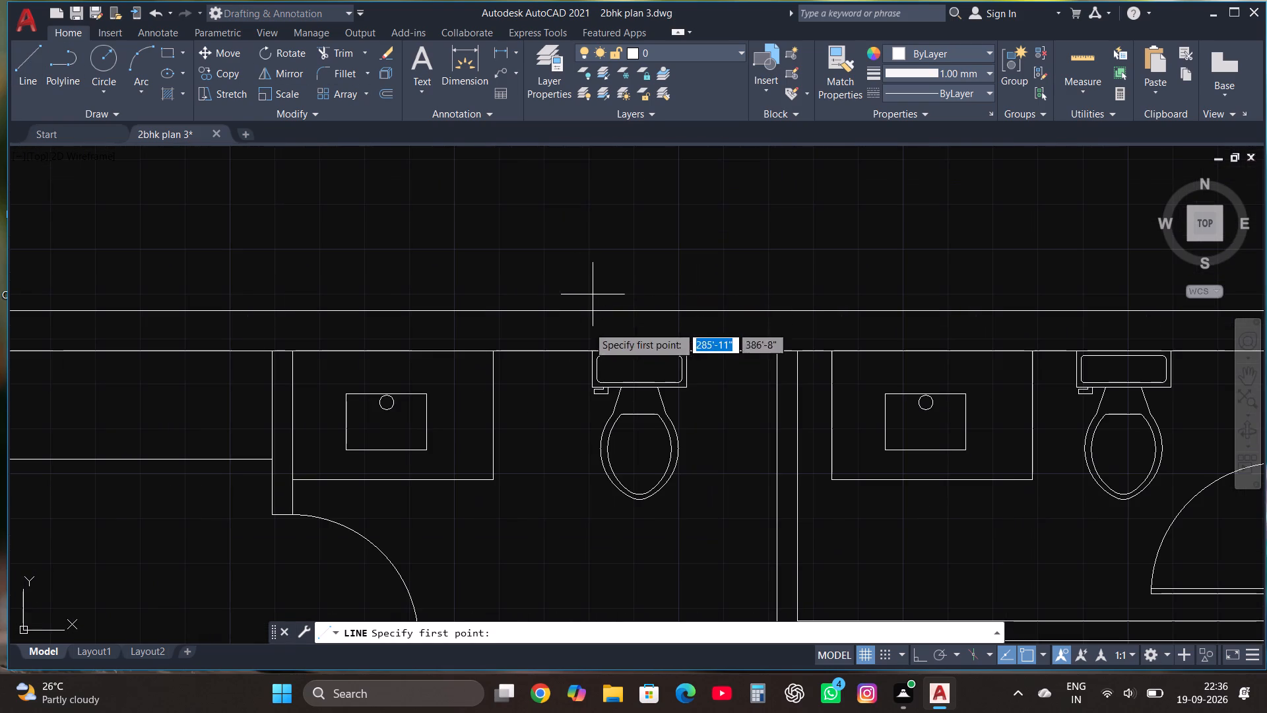
{"action": "left_click", "coordinate": [575, 351]}
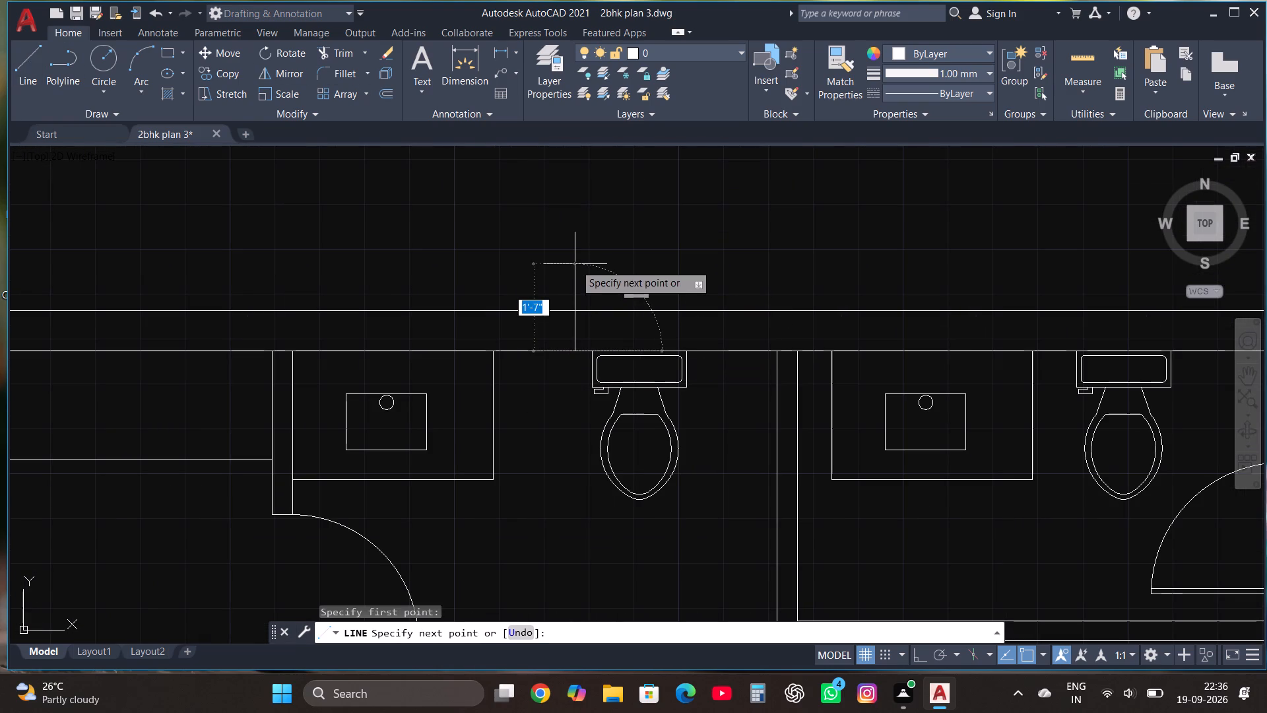
{"action": "left_click", "coordinate": [575, 264]}
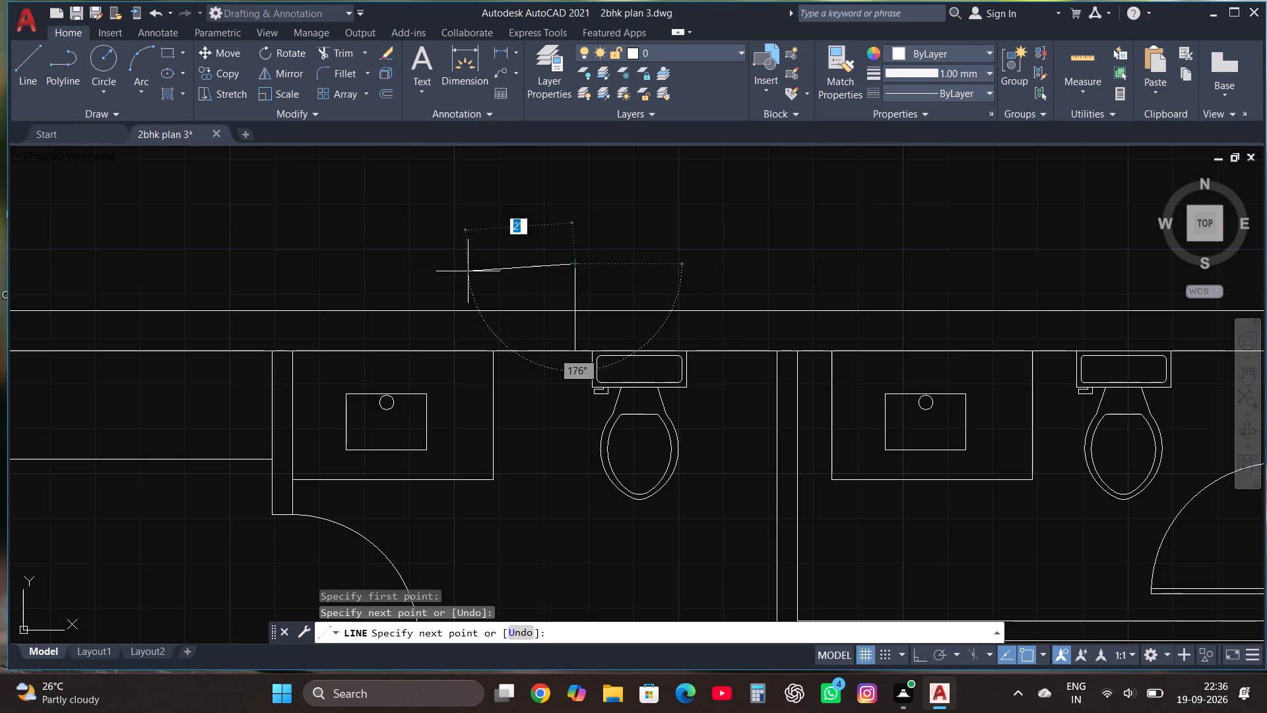
{"action": "left_click", "coordinate": [341, 55]}
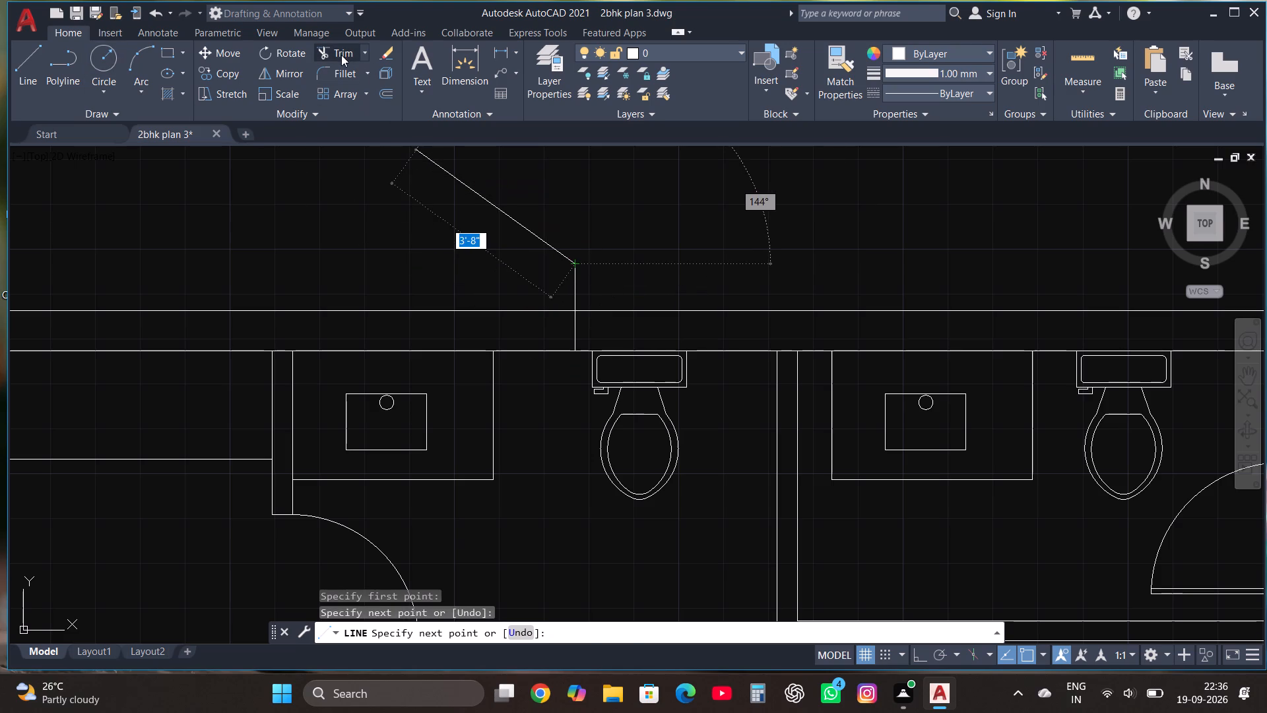
{"action": "left_click", "coordinate": [571, 269]}
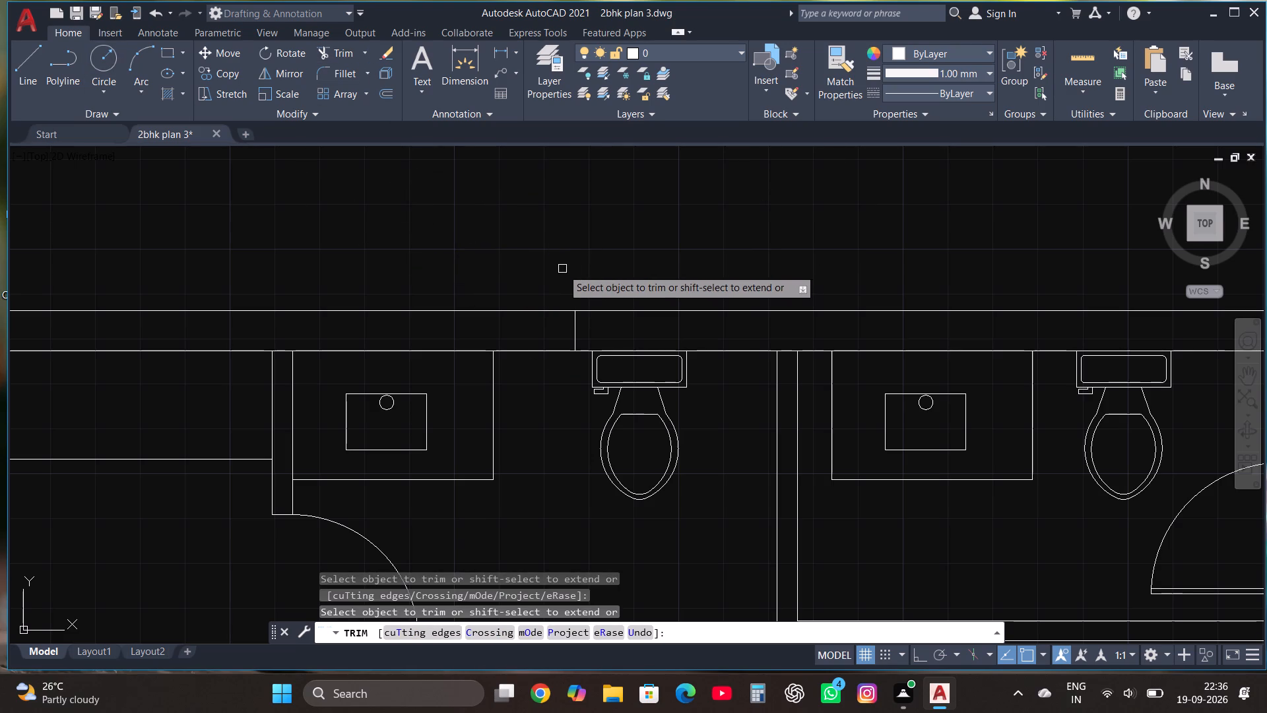
{"action": "key", "text": "Escape"}
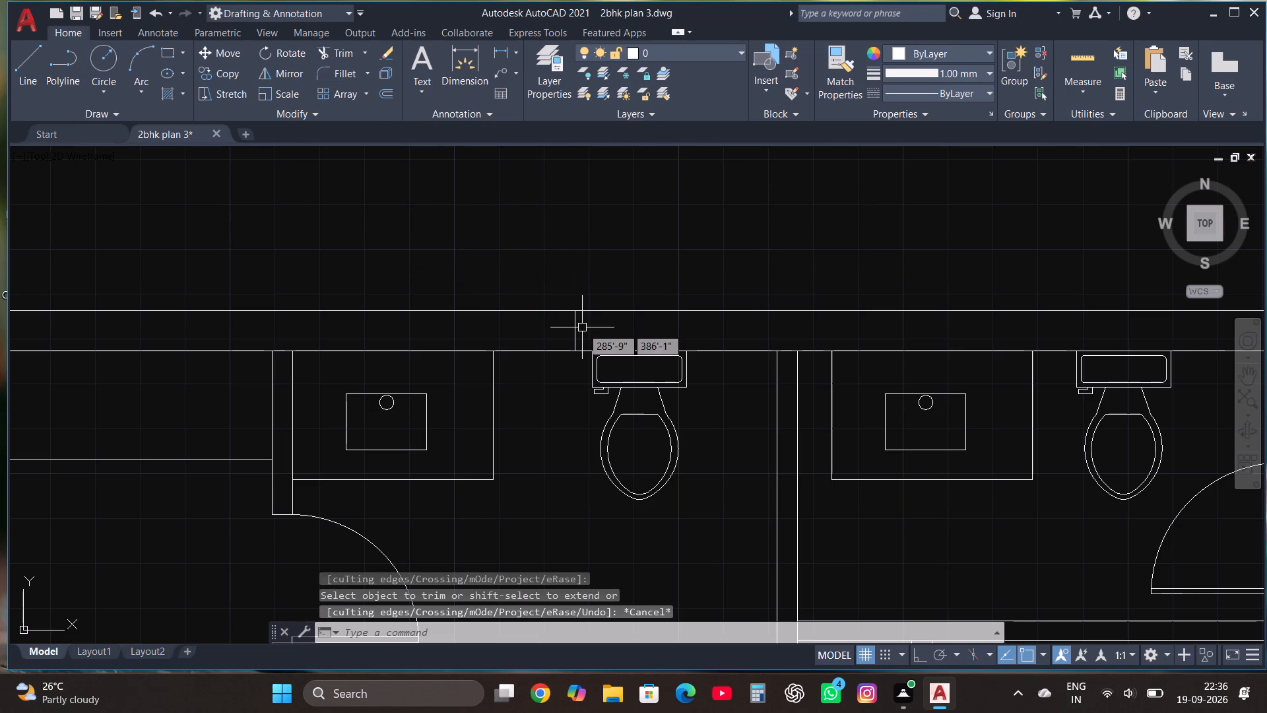
Copy the short line across the north wall 2' to the east to mark the window's other side.
{"action": "left_click", "coordinate": [573, 324]}
{"action": "left_click", "coordinate": [212, 73]}
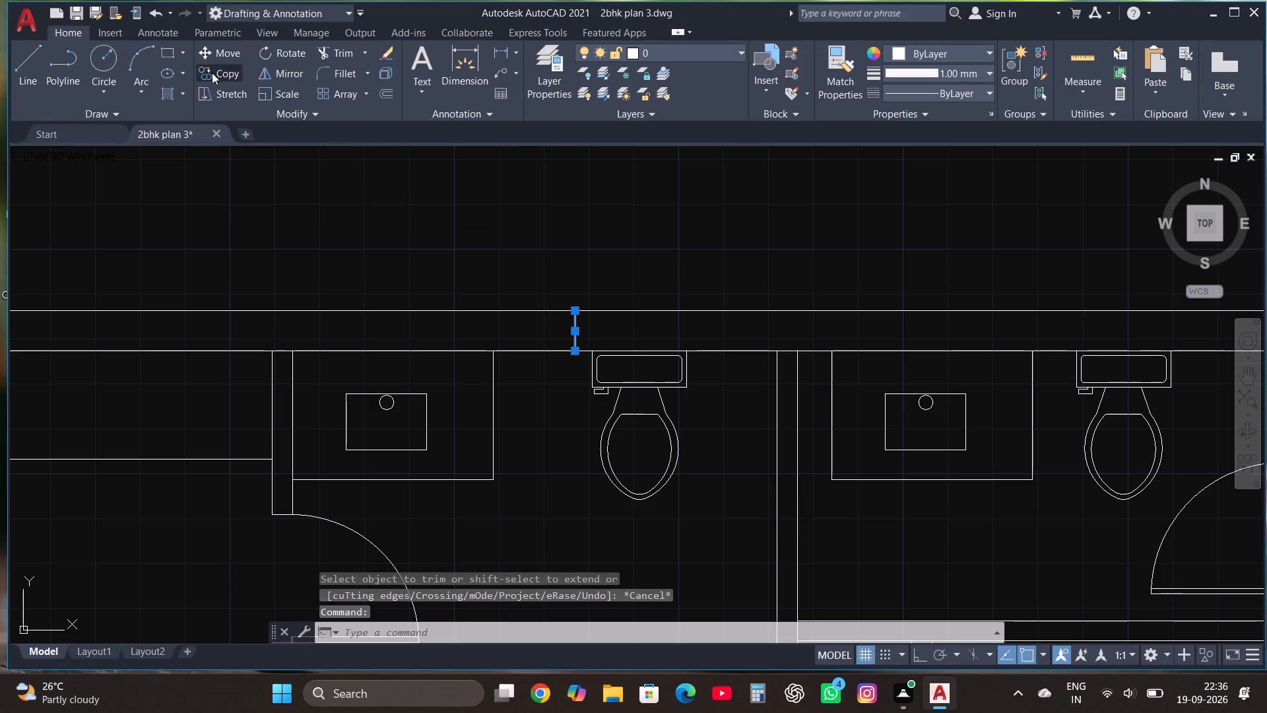
{"action": "left_click", "coordinate": [574, 331]}
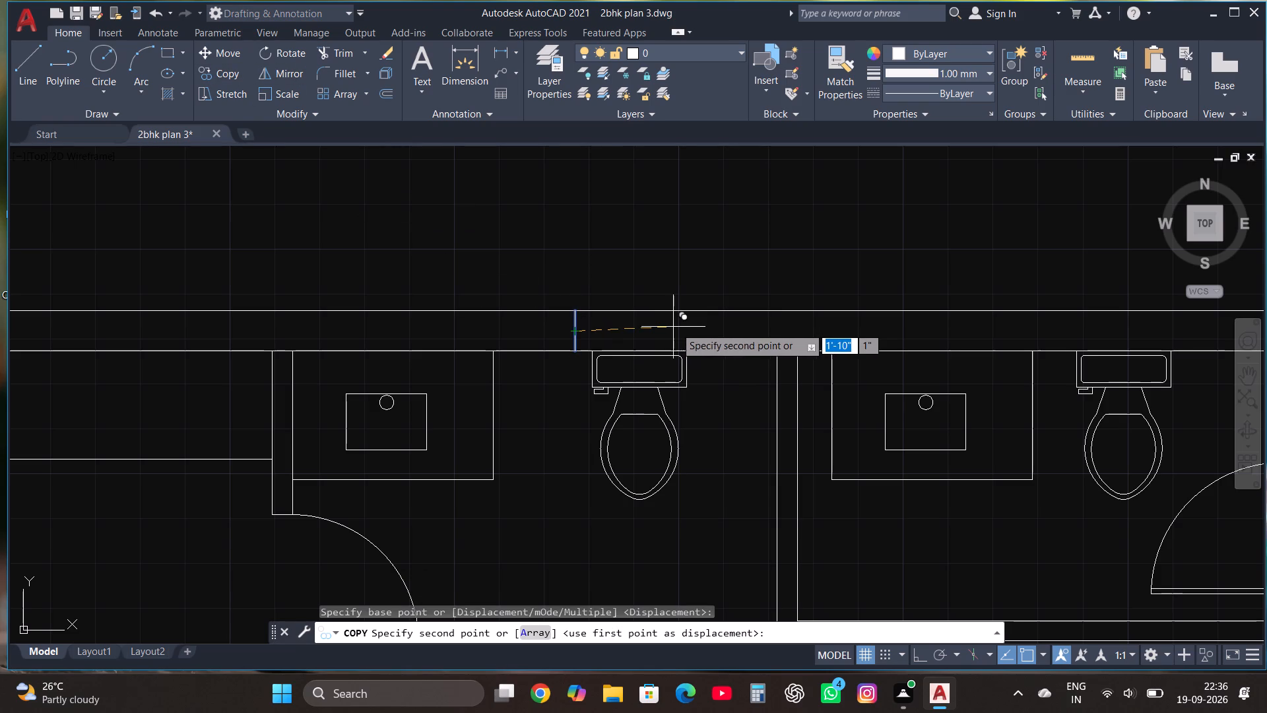
{"action": "type", "text": "2'"}
{"action": "key", "text": "Return"}
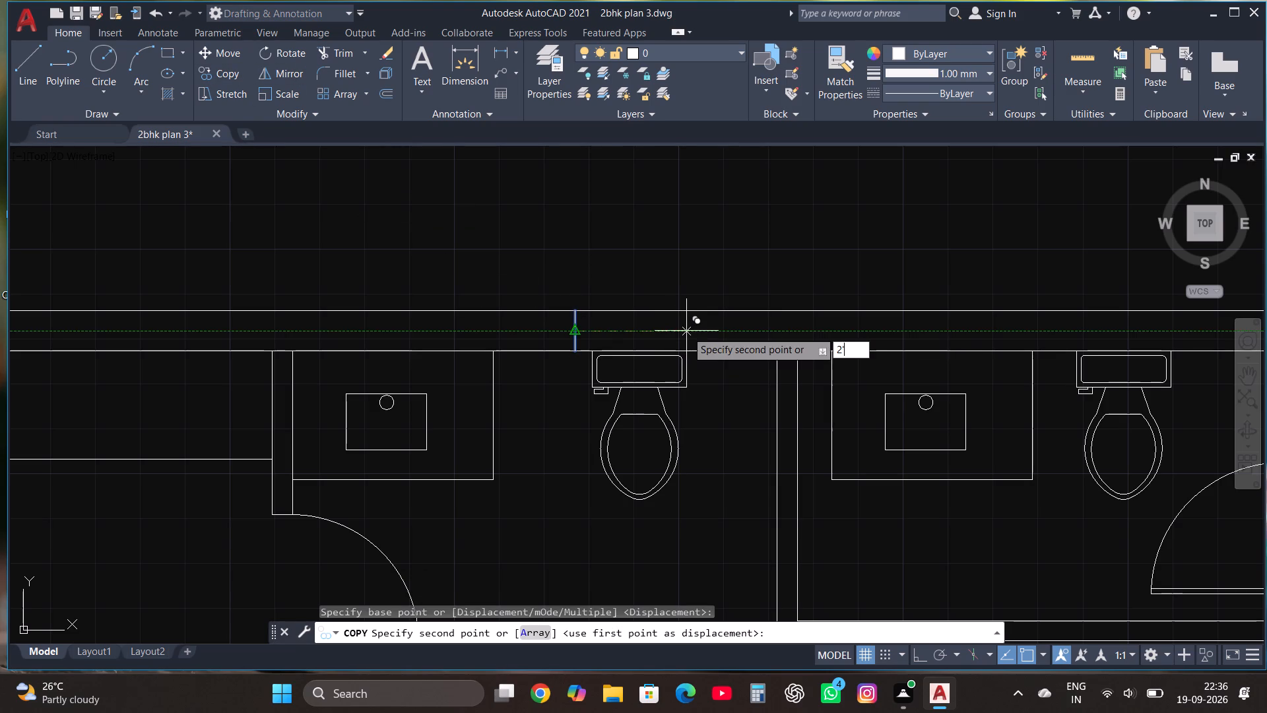
{"action": "key", "text": "Escape"}
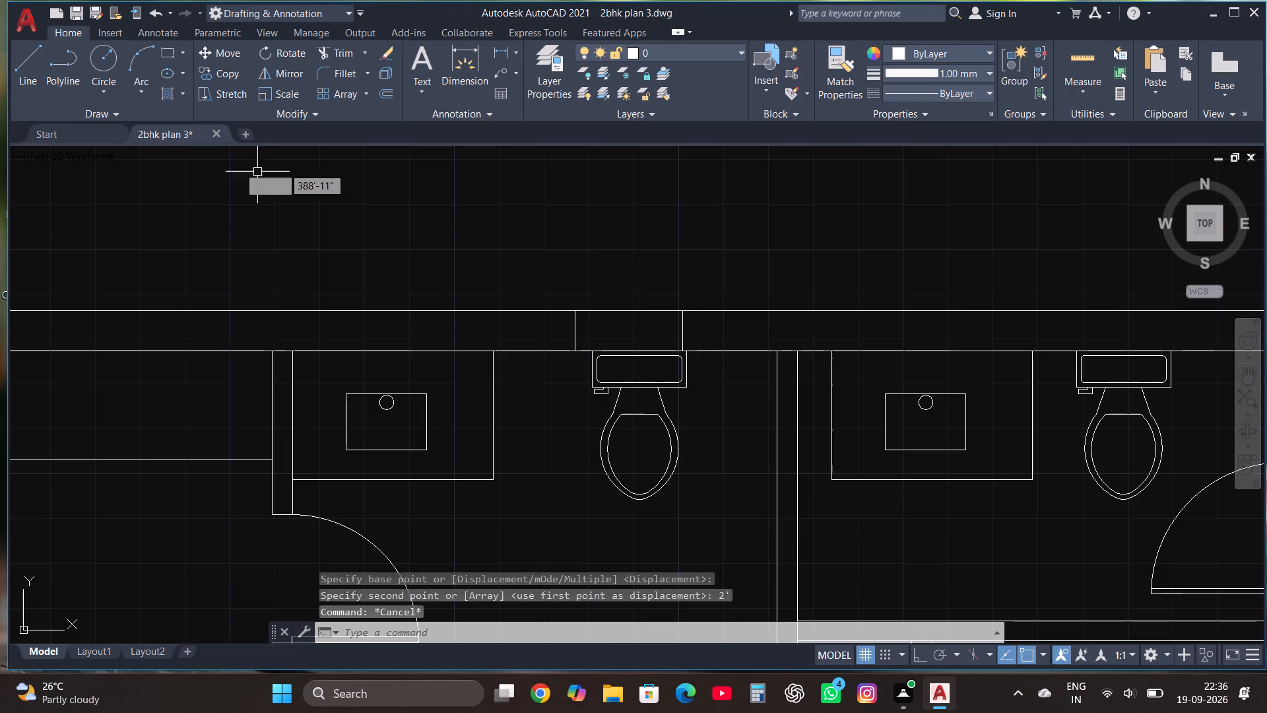
Draw the window's centre line between the midpoints of the two short lines across the north wall.
{"action": "left_click", "coordinate": [37, 56]}
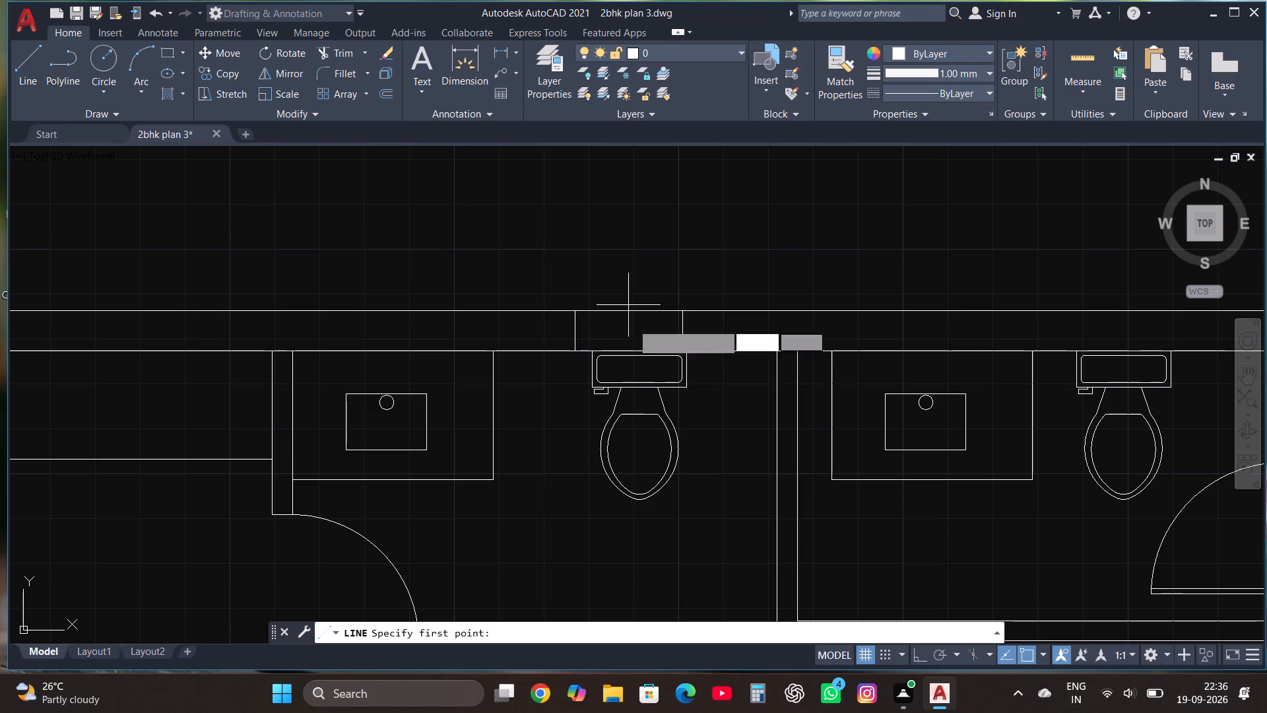
{"action": "left_click", "coordinate": [573, 334]}
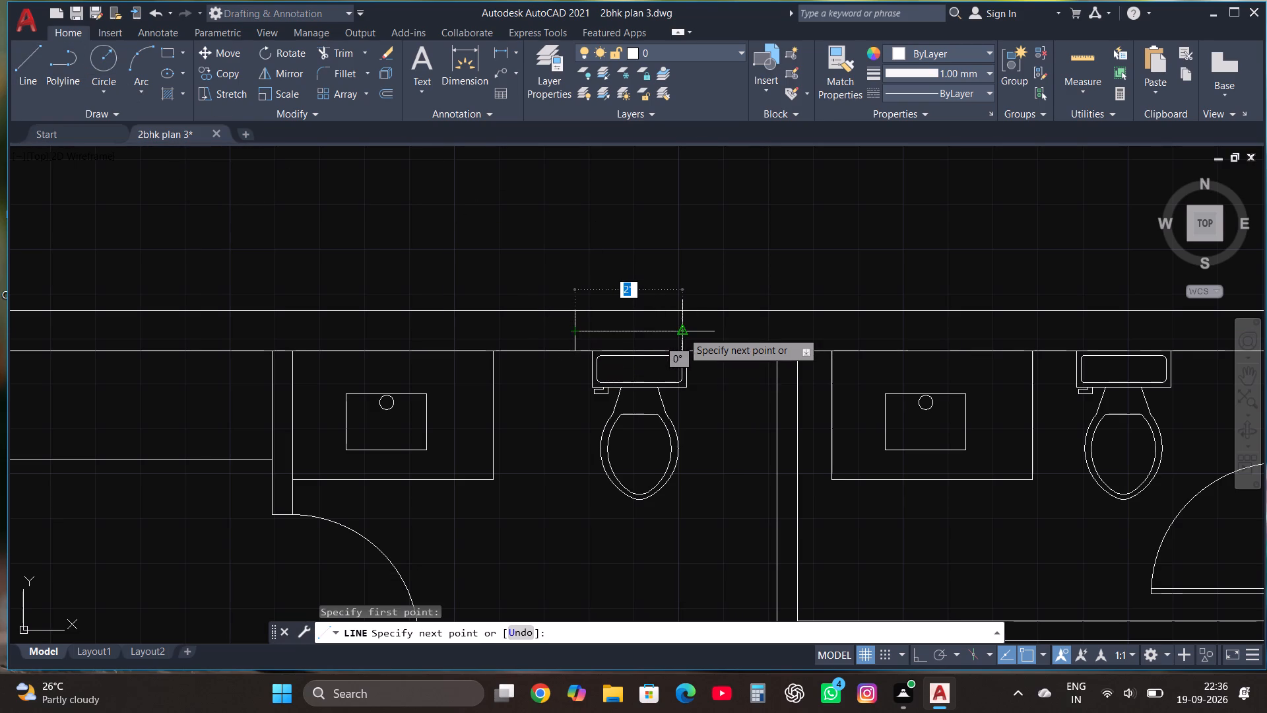
{"action": "left_click", "coordinate": [682, 331]}
{"action": "key", "text": "Escape"}
Move the three window lines slightly east so the window is centred behind the west bathroom's toilet.
{"action": "scroll", "coordinate": [675, 332], "scroll_direction": "up", "scroll_amount": 1}
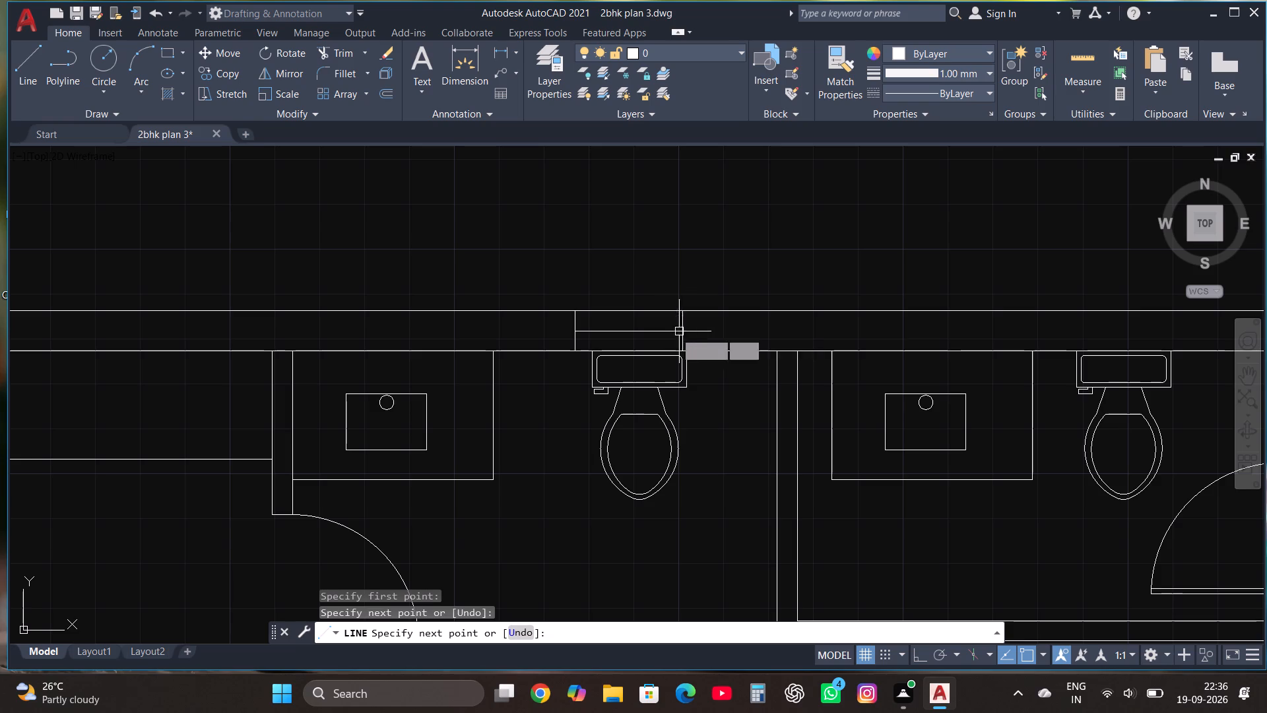
{"action": "scroll", "coordinate": [675, 332], "scroll_direction": "up", "scroll_amount": 1}
{"action": "left_click", "coordinate": [445, 380]}
{"action": "left_click", "coordinate": [715, 265]}
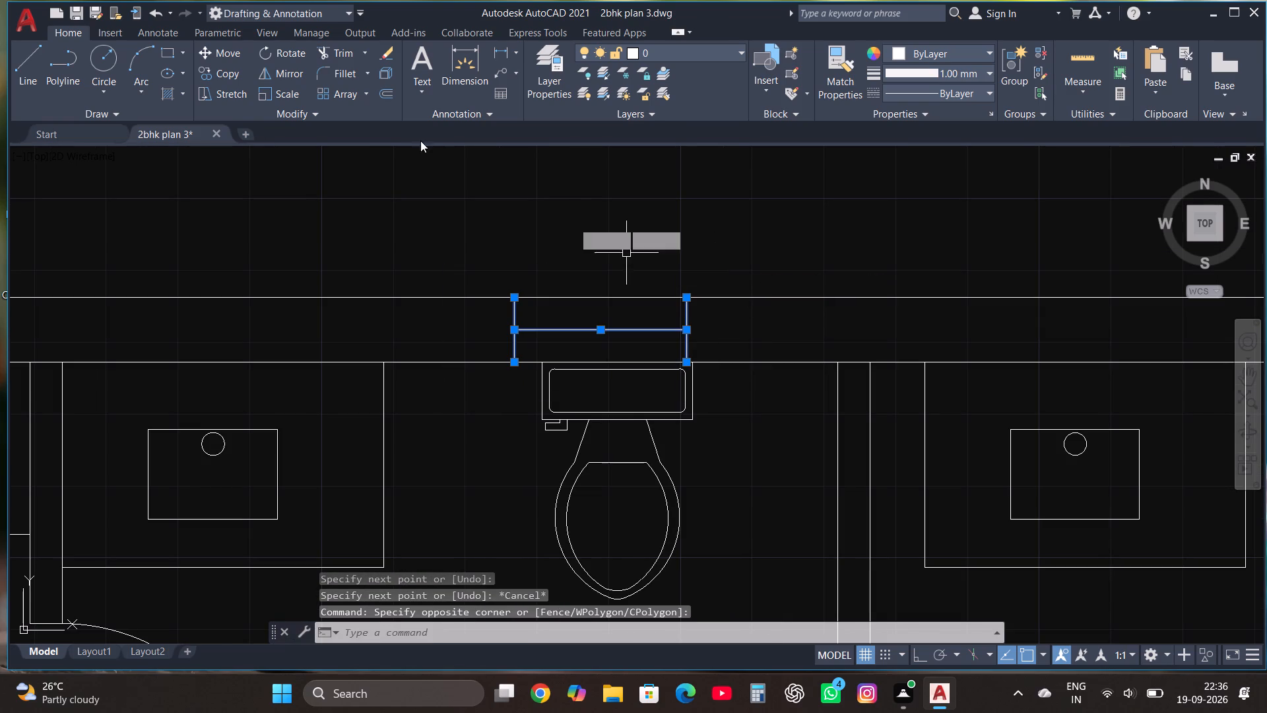
{"action": "left_click", "coordinate": [230, 54]}
{"action": "left_click", "coordinate": [564, 325]}
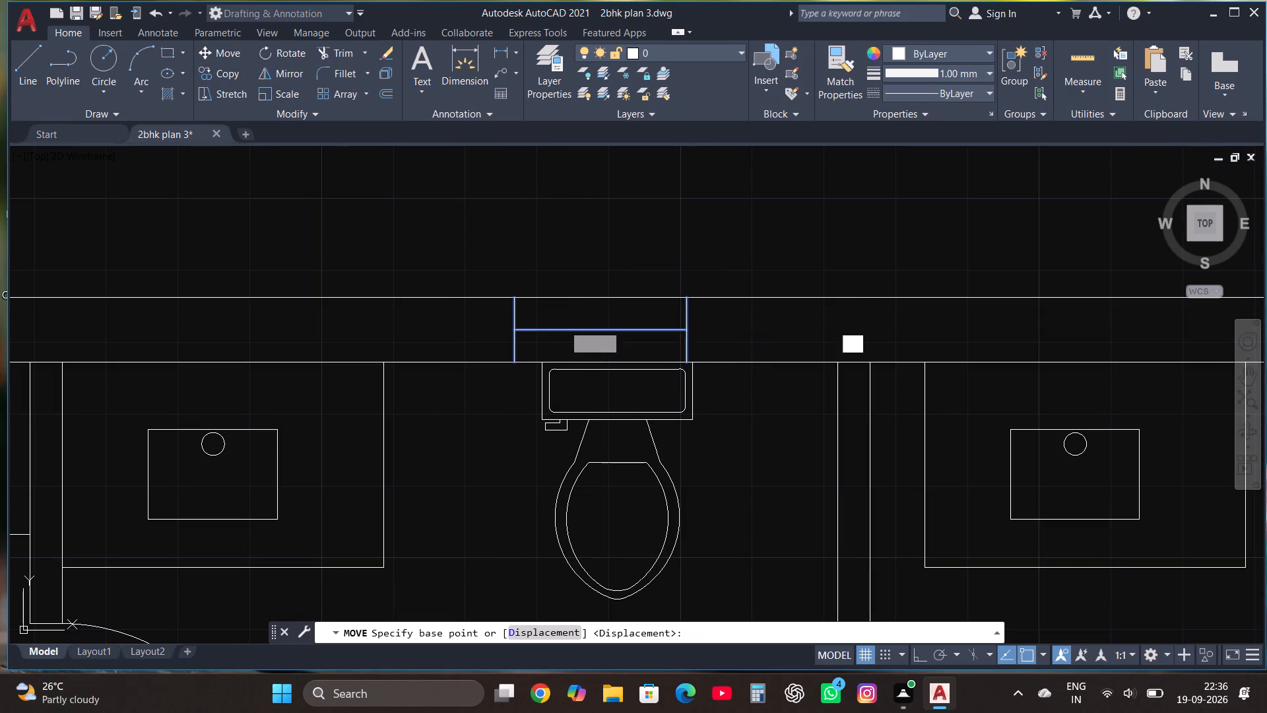
{"action": "left_click", "coordinate": [579, 325]}
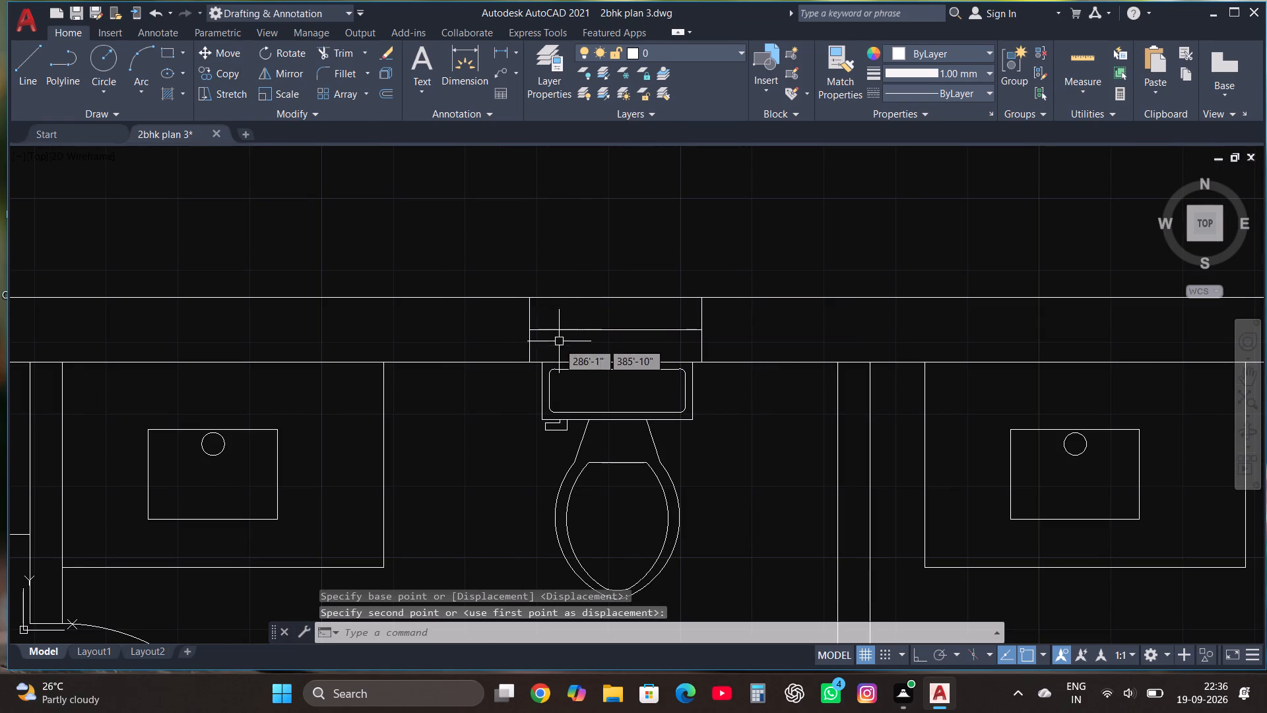
Copy the three window lines straight east along the north wall to sit behind the east bathroom's toilet.
{"action": "scroll", "coordinate": [554, 353], "scroll_direction": "down", "scroll_amount": 2}
{"action": "scroll", "coordinate": [554, 353], "scroll_direction": "up", "scroll_amount": 1}
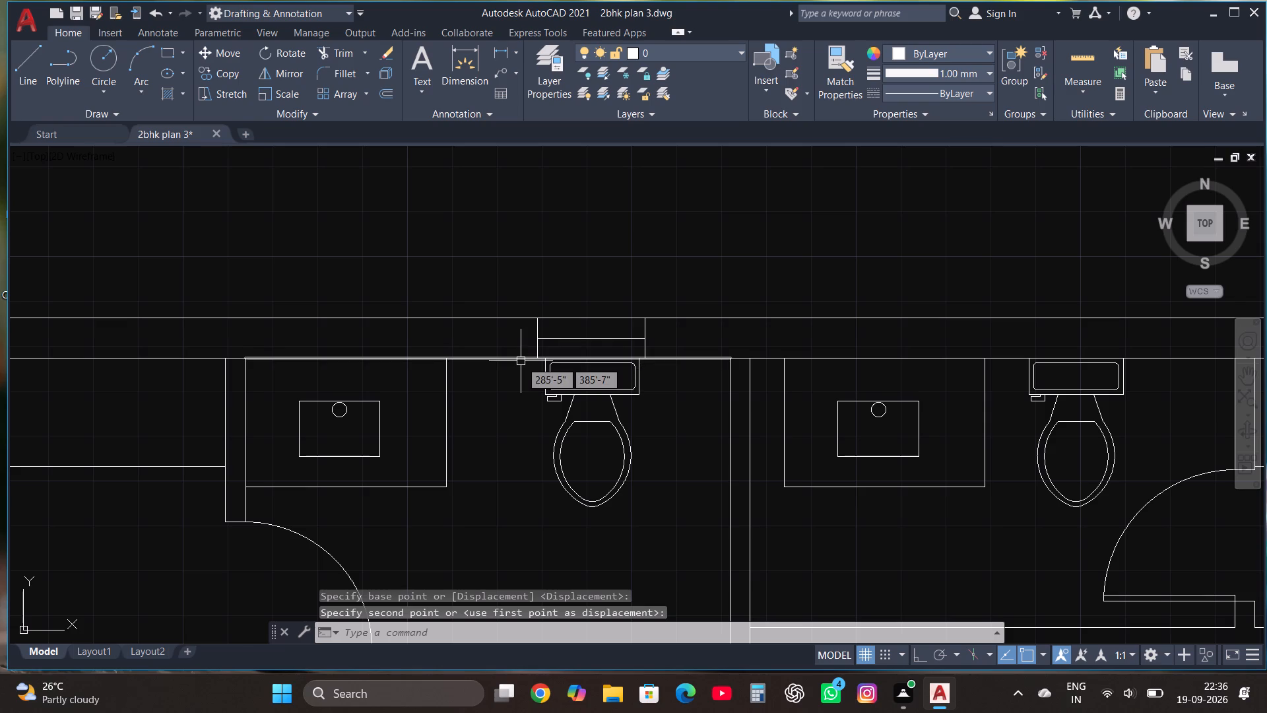
{"action": "double_click", "coordinate": [521, 361]}
{"action": "key", "text": "Escape"}
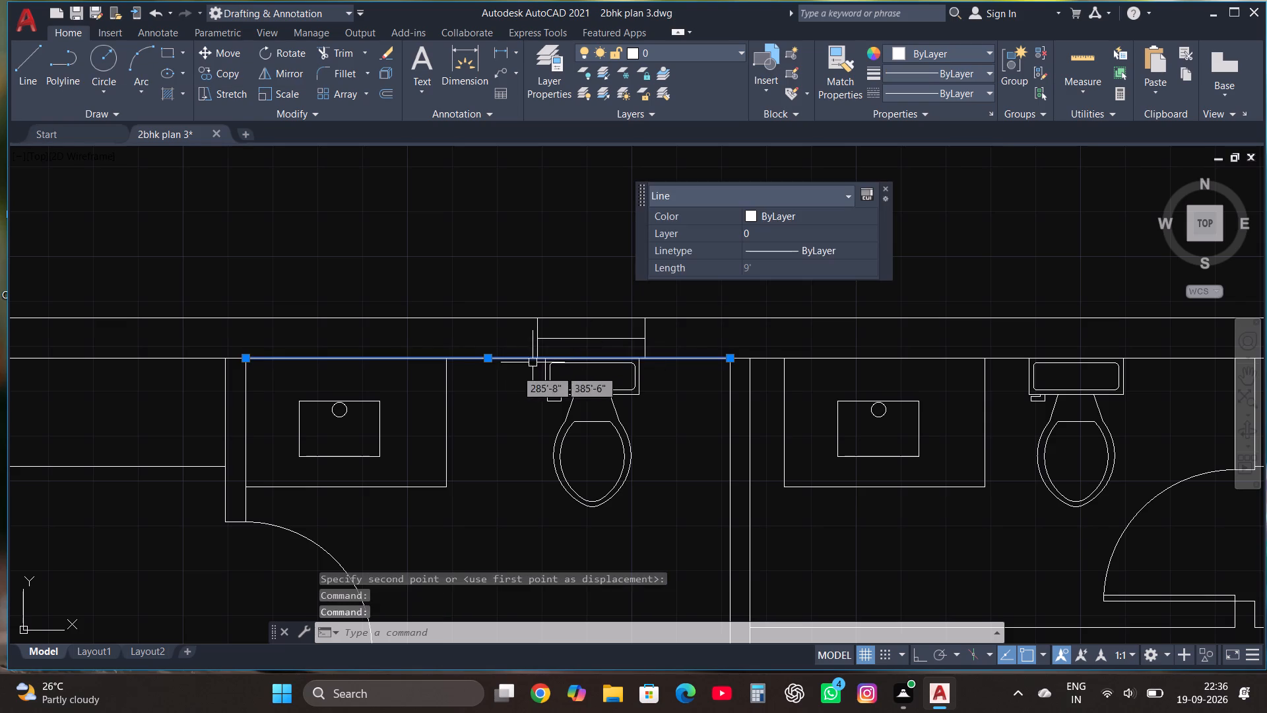
{"action": "key", "text": "Escape"}
{"action": "left_click", "coordinate": [499, 376]}
{"action": "left_click", "coordinate": [676, 289]}
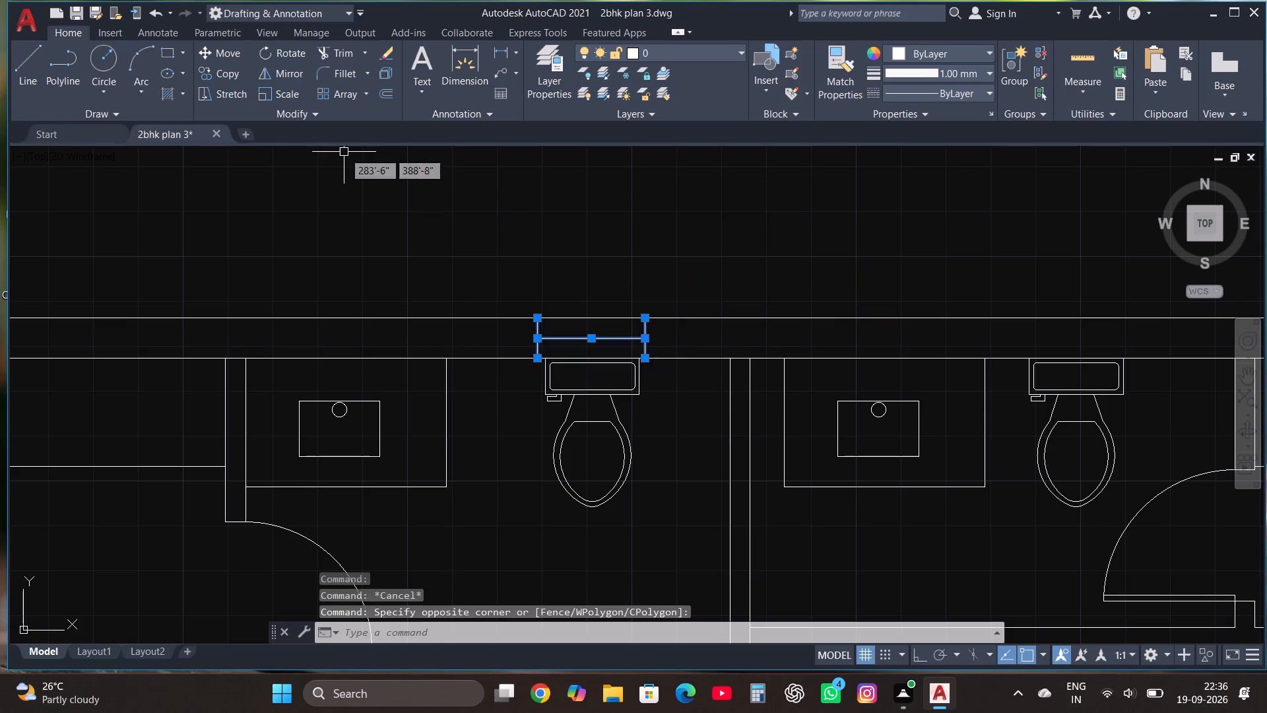
{"action": "left_click", "coordinate": [229, 71]}
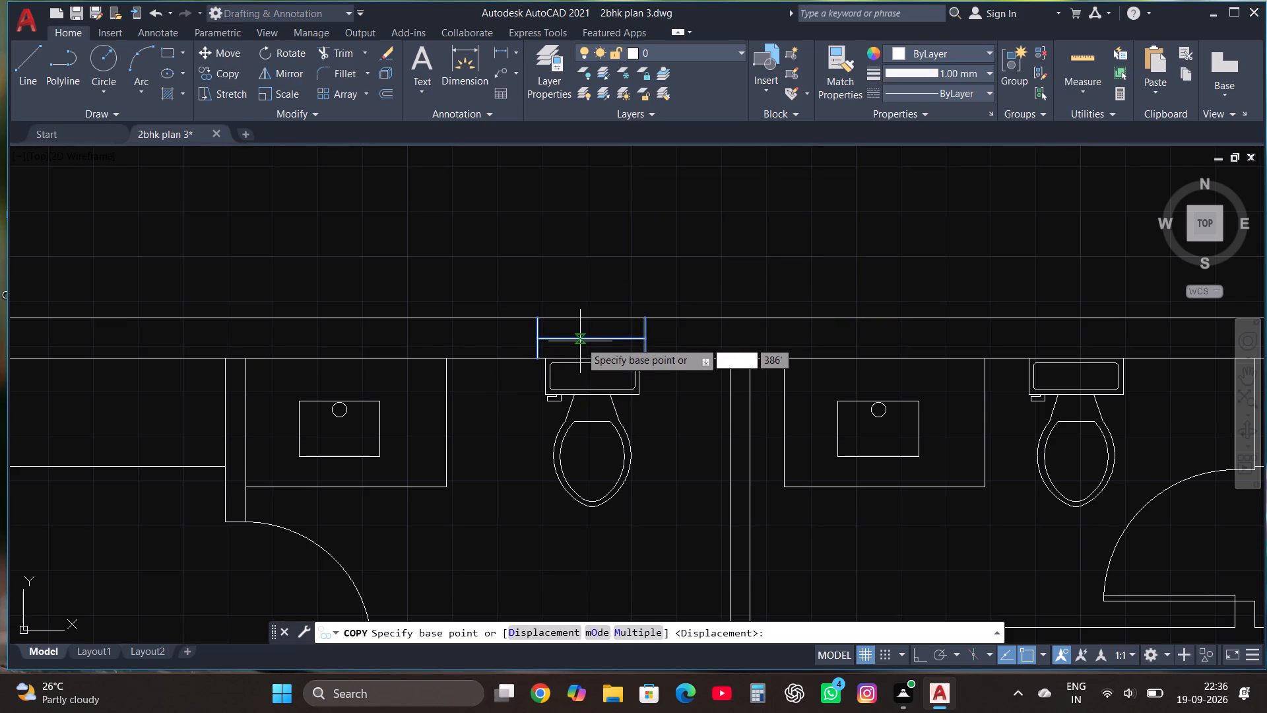
{"action": "left_click", "coordinate": [580, 341]}
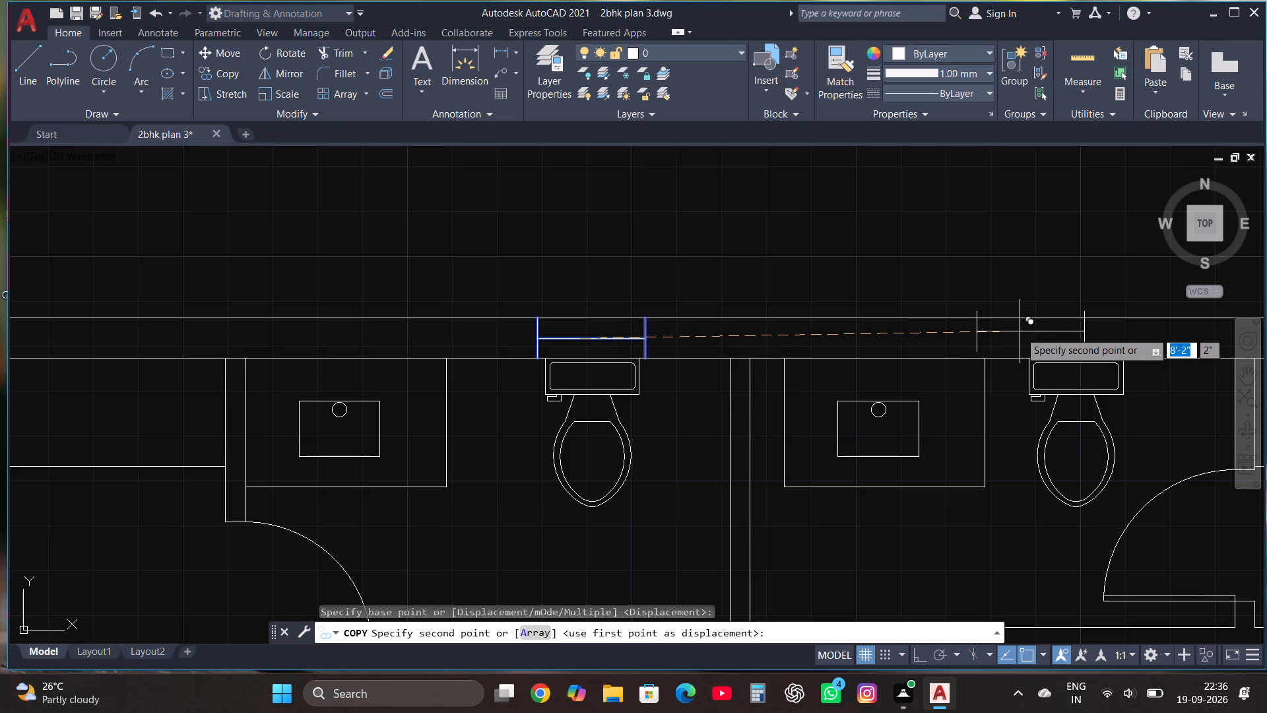
{"action": "key", "text": "F8"}
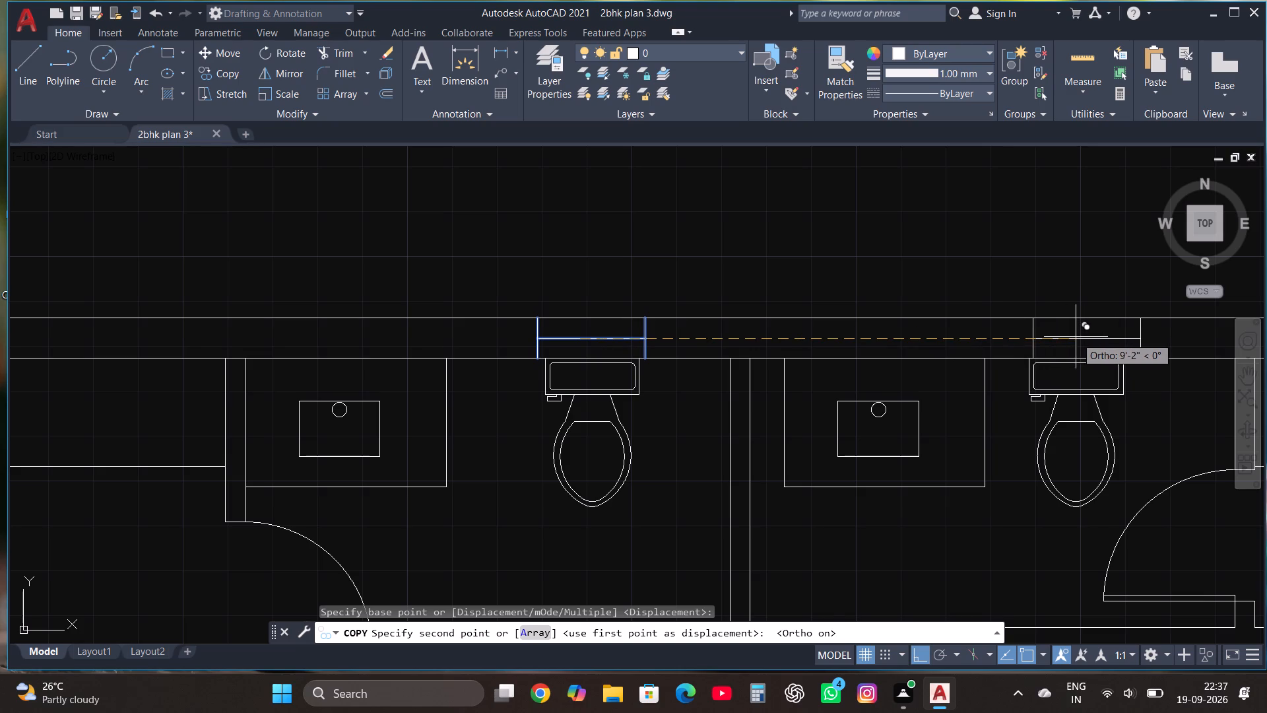
{"action": "left_click", "coordinate": [1064, 337]}
Delete the short slanted line closing the south end of the L-shaped counter in the northwest room.
{"action": "scroll", "coordinate": [723, 424], "scroll_direction": "down", "scroll_amount": 1}
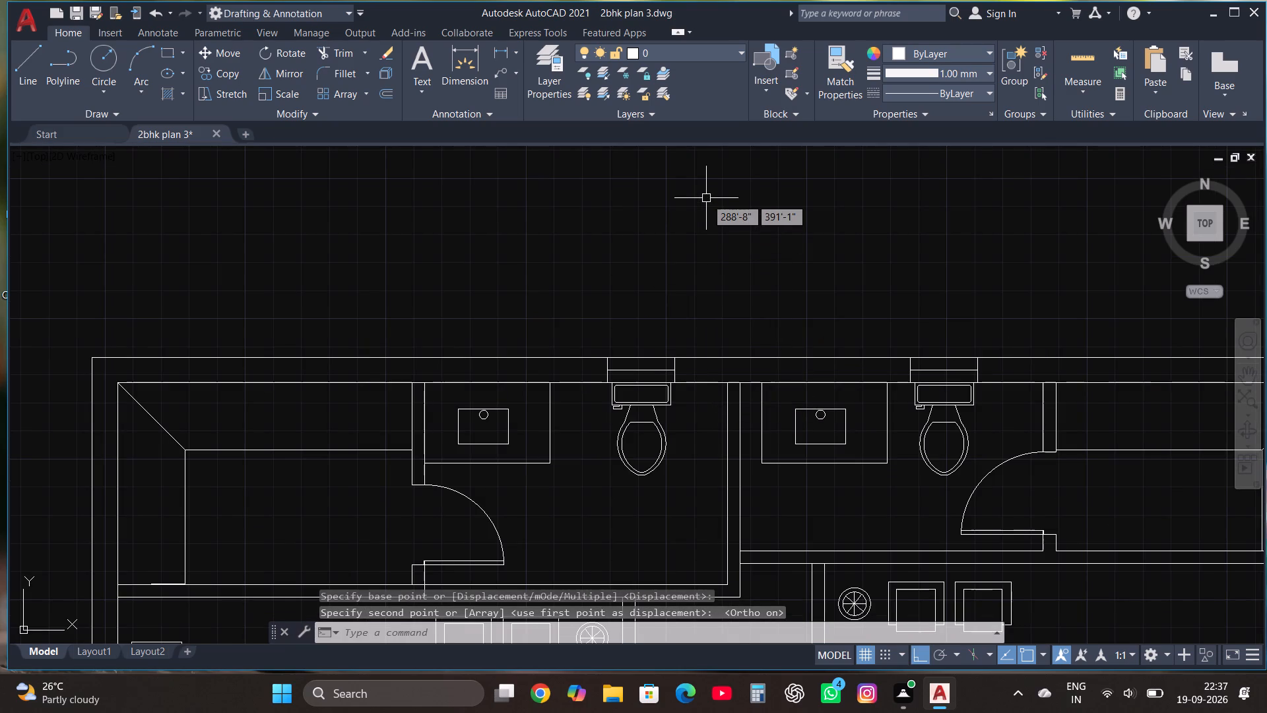
{"action": "scroll", "coordinate": [706, 198], "scroll_direction": "down", "scroll_amount": 1}
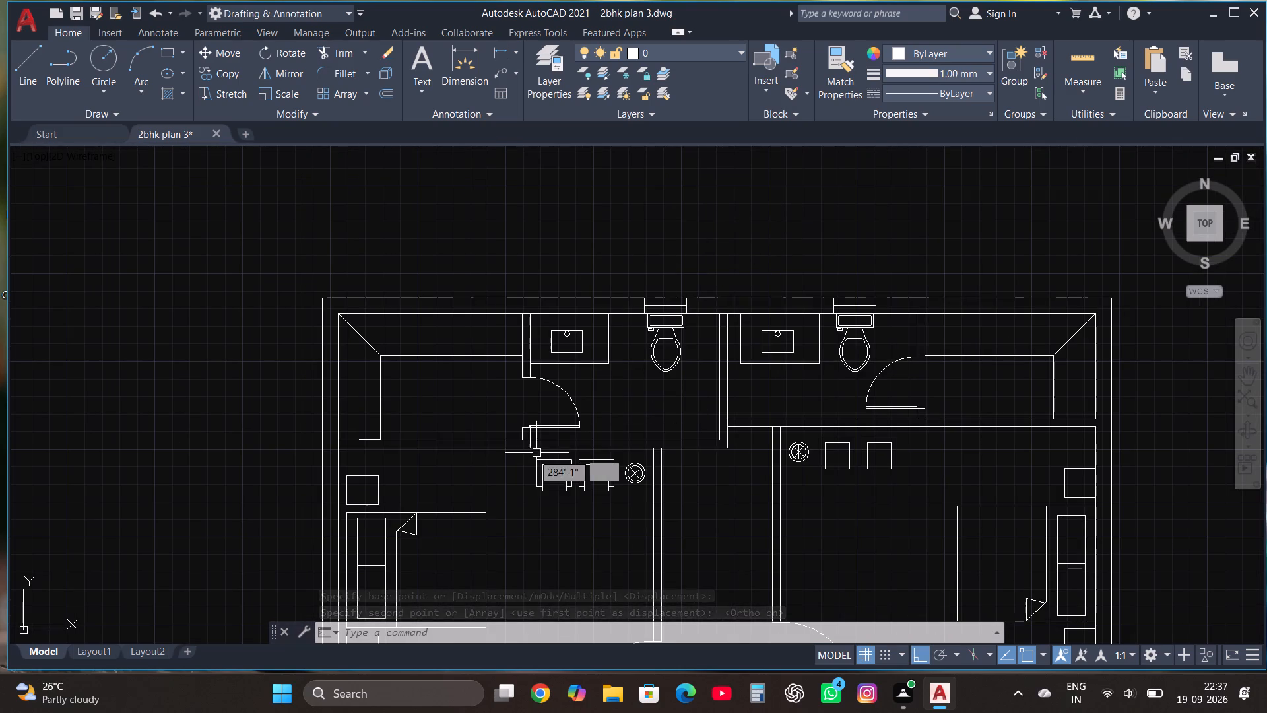
{"action": "scroll", "coordinate": [480, 463], "scroll_direction": "up", "scroll_amount": 2}
{"action": "scroll", "coordinate": [138, 411], "scroll_direction": "up", "scroll_amount": 2}
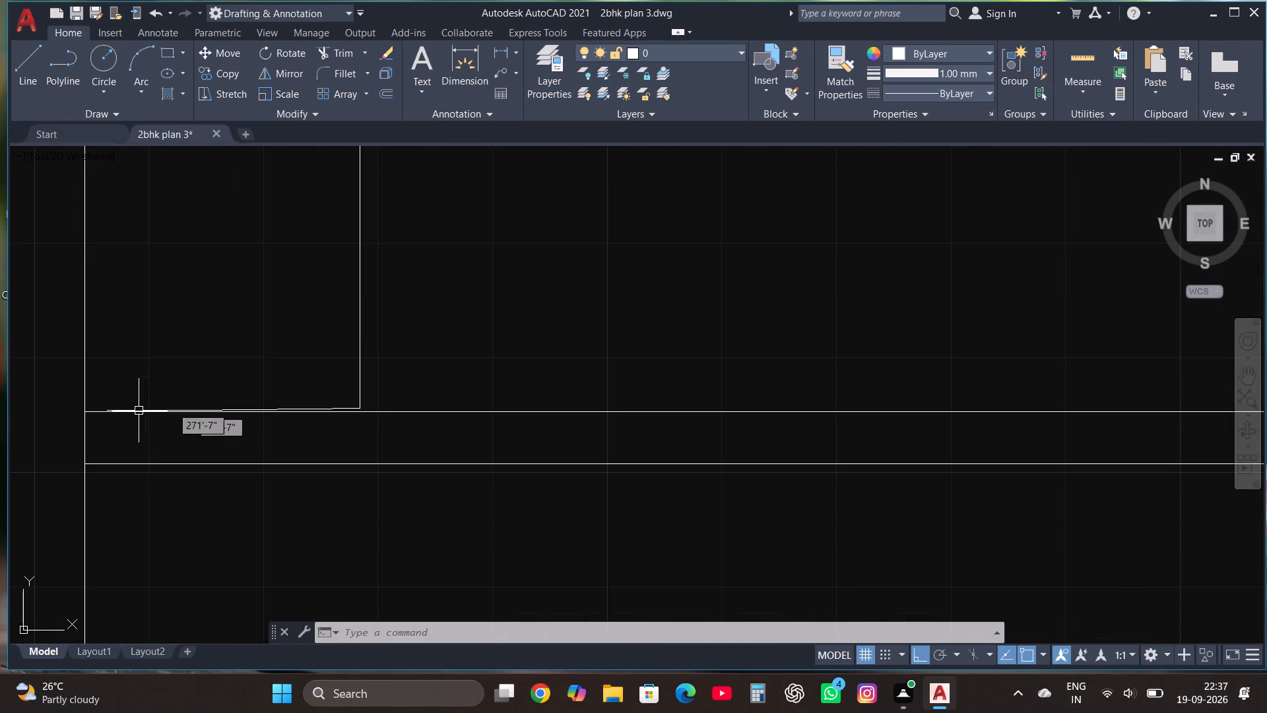
{"action": "left_click", "coordinate": [304, 410]}
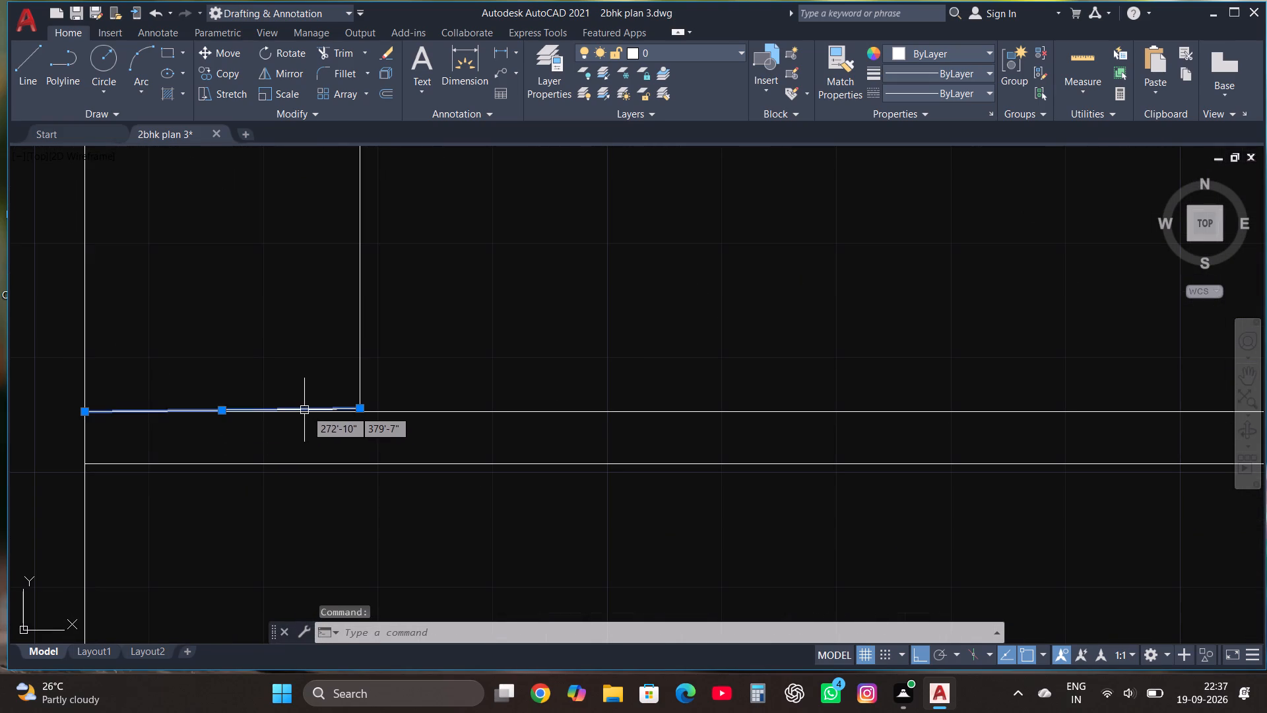
{"action": "key", "text": "Delete"}
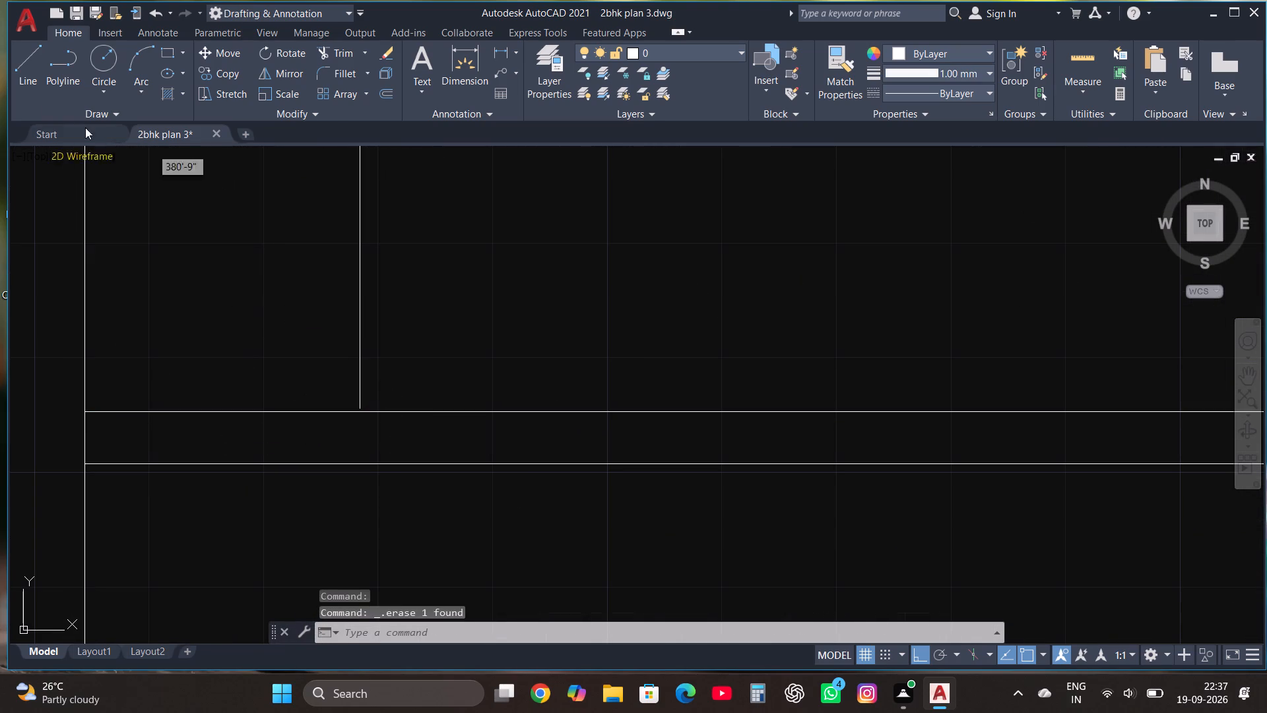
Extend the counter's vertical edge south with a short line and trim the excess past the wall's north face.
{"action": "left_click", "coordinate": [30, 65]}
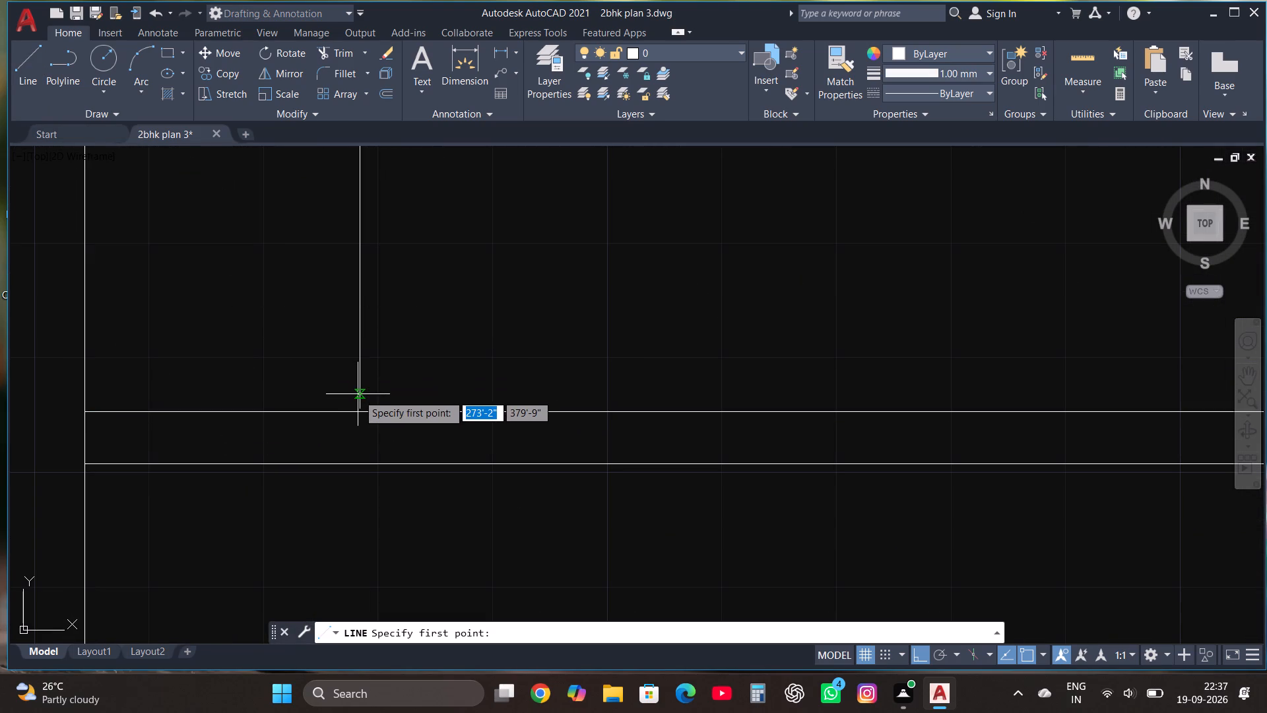
{"action": "left_click", "coordinate": [360, 396]}
{"action": "left_click", "coordinate": [353, 432]}
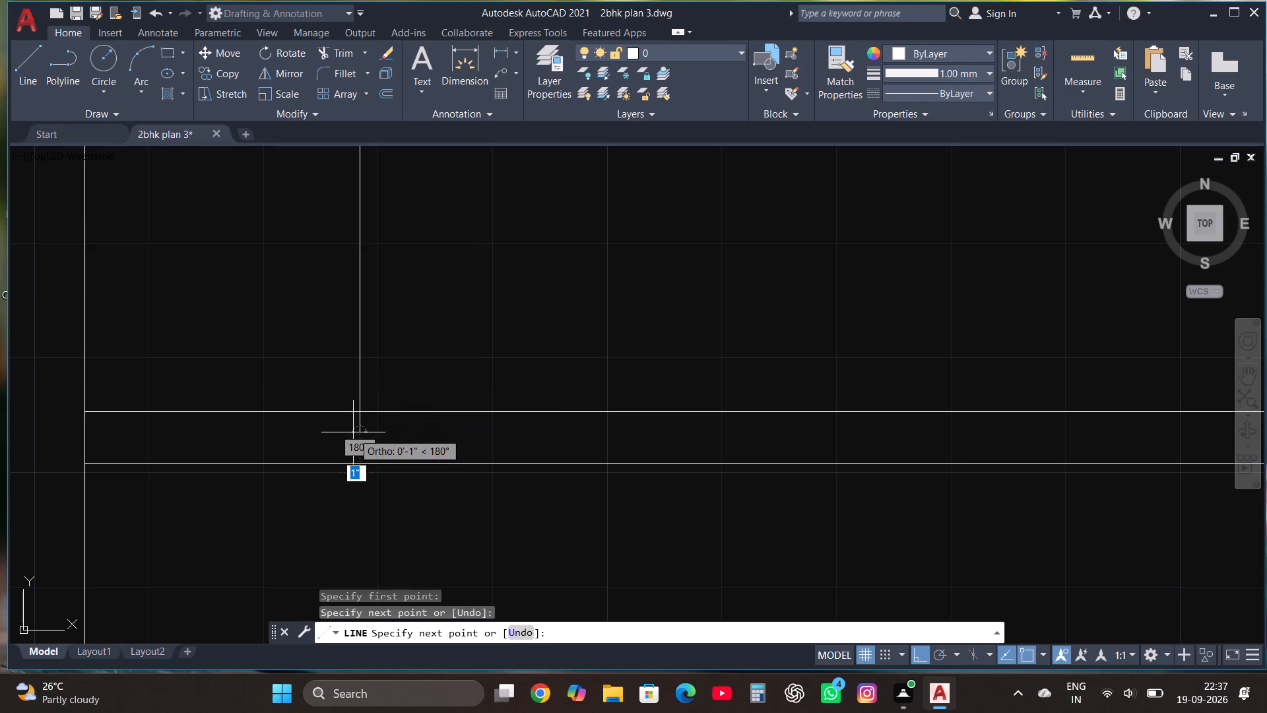
{"action": "key", "text": "Escape"}
{"action": "left_click", "coordinate": [340, 57]}
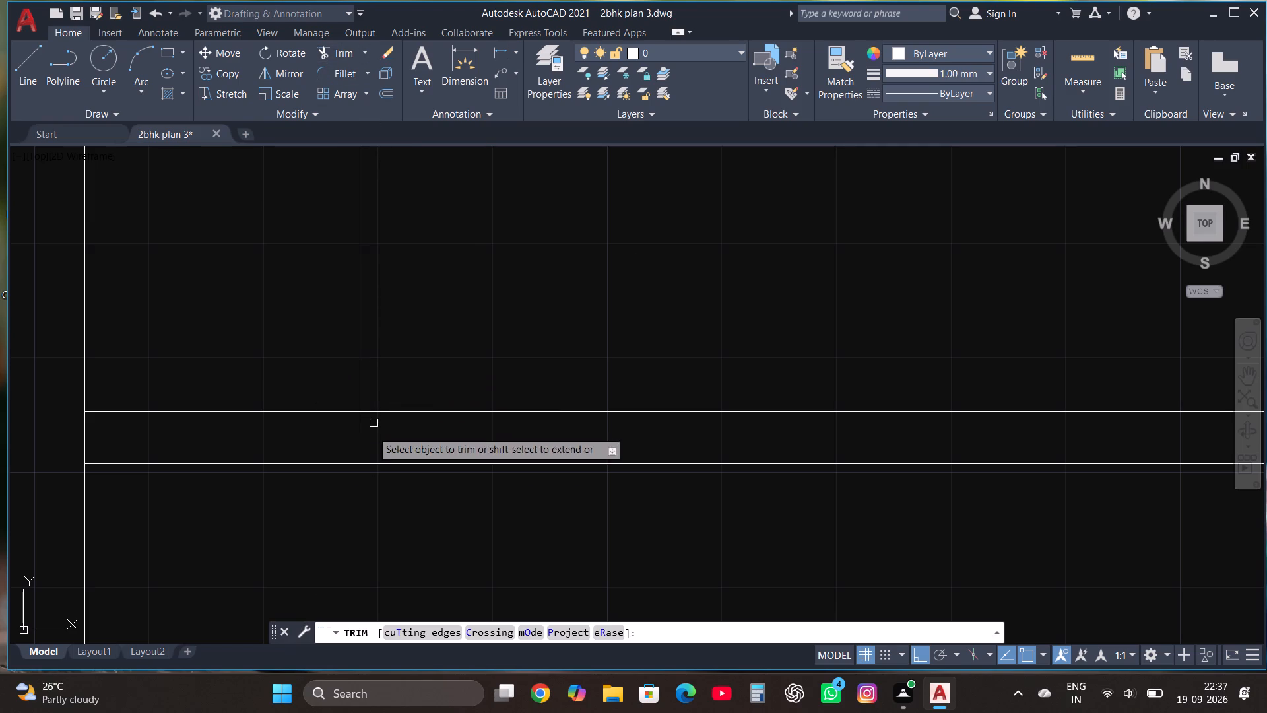
{"action": "left_click", "coordinate": [362, 430]}
{"action": "key", "text": "Escape"}
Draw a rectangle across the full thickness of the wall between the northwest room and the west bedroom, just east of the counter.
{"action": "scroll", "coordinate": [362, 430], "scroll_direction": "down", "scroll_amount": 1}
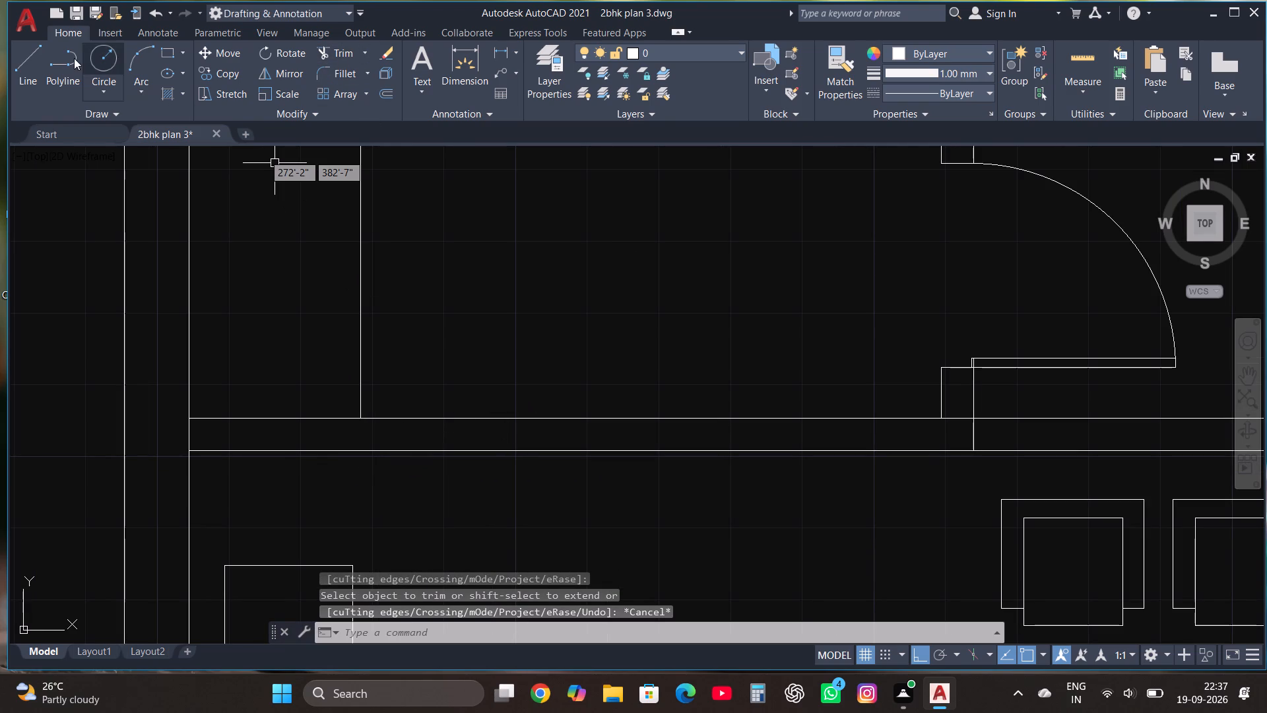
{"action": "left_click", "coordinate": [166, 51]}
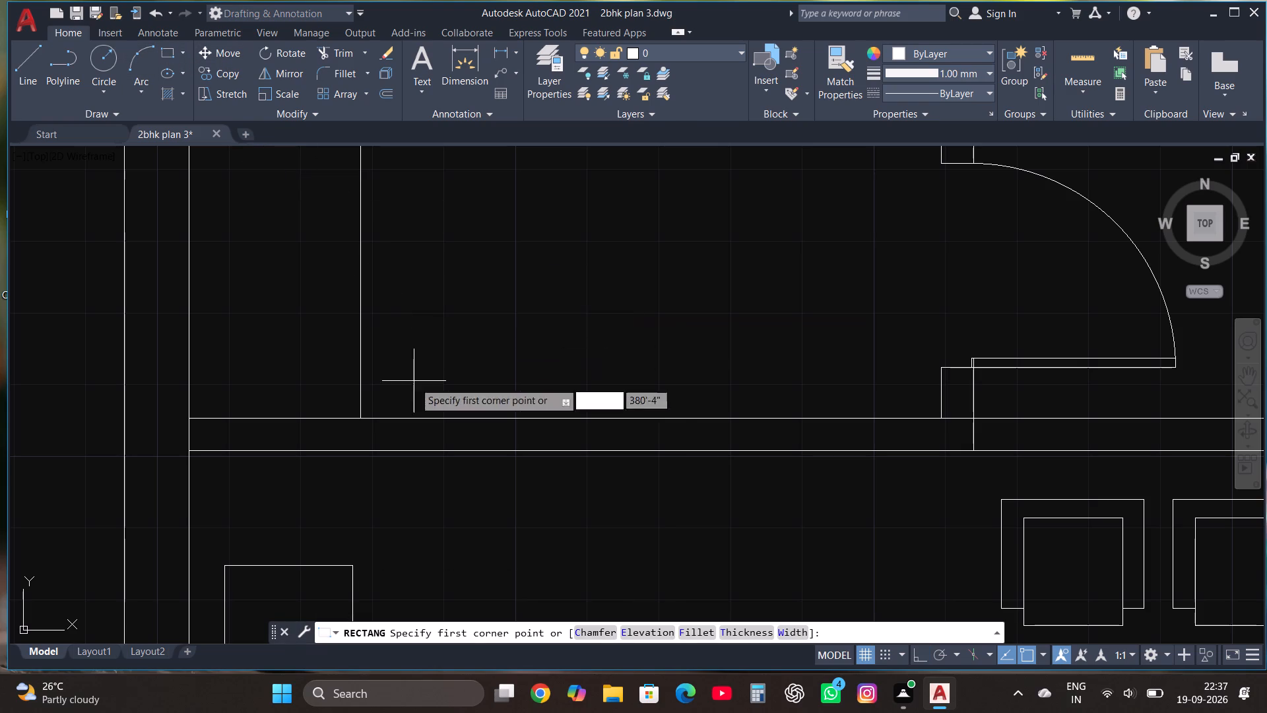
{"action": "left_click", "coordinate": [401, 419]}
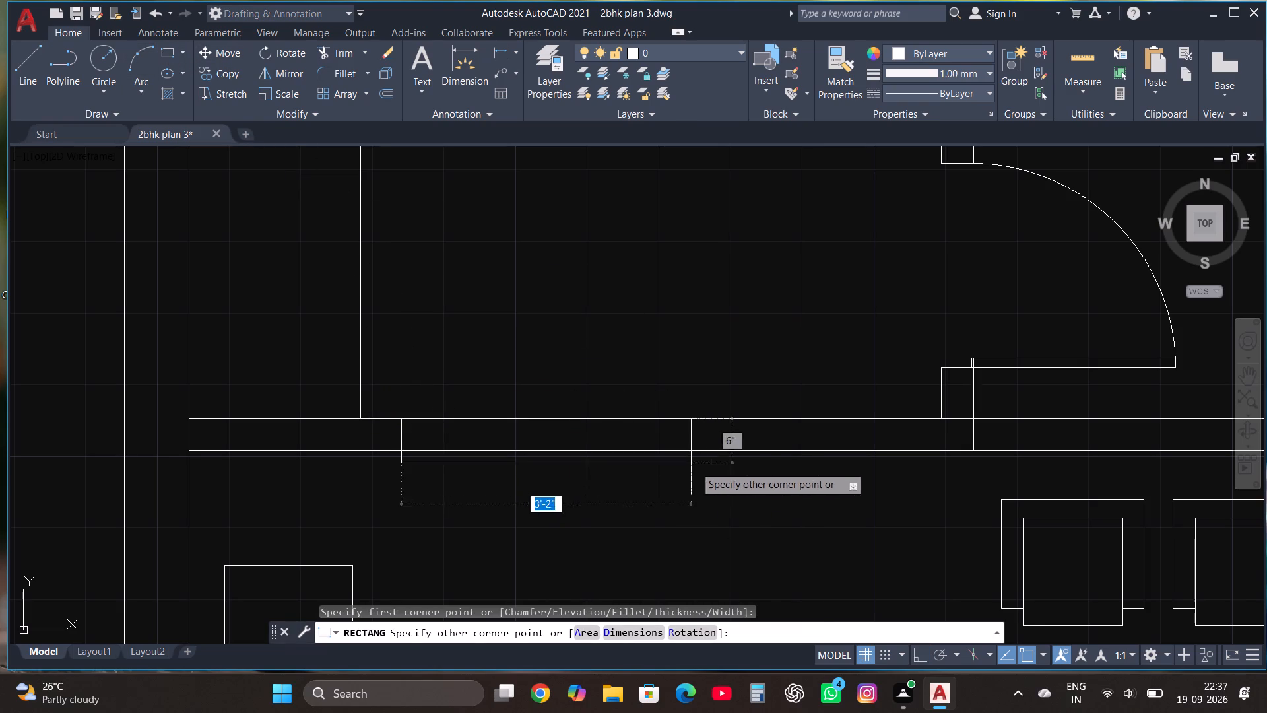
{"action": "left_click", "coordinate": [739, 450]}
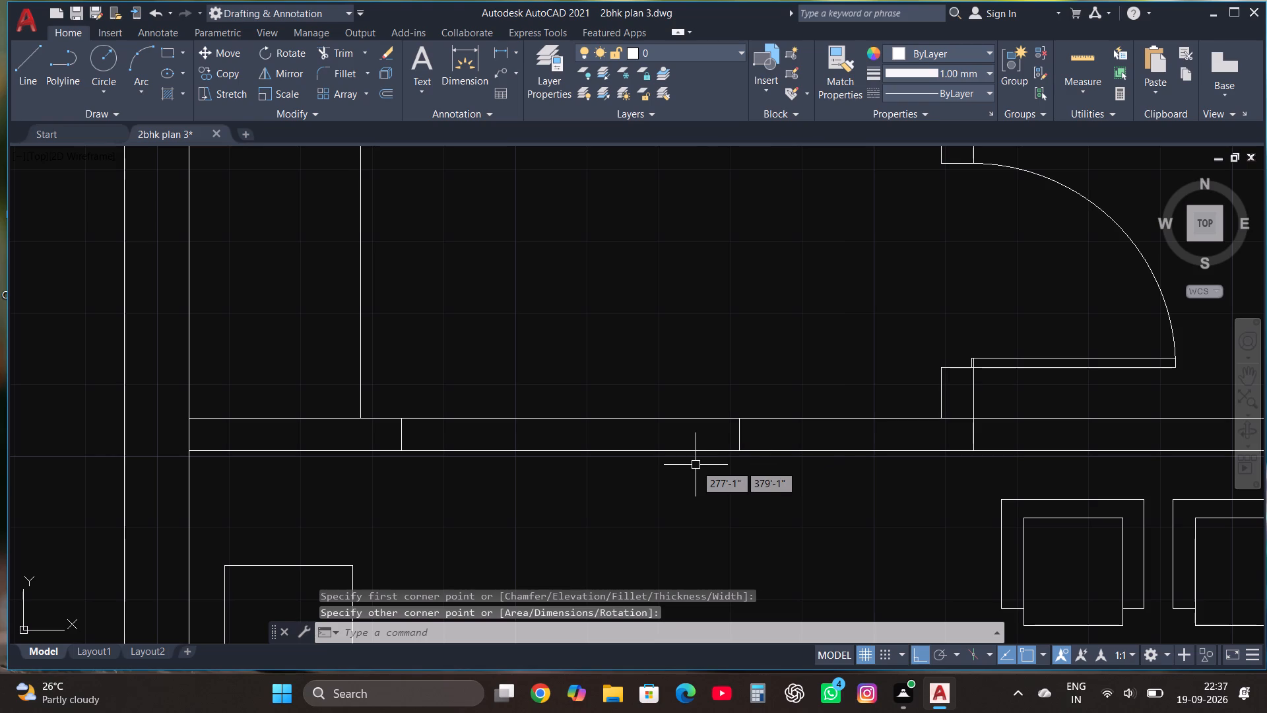
Draw a rectangle about 7'-1" long across the full thickness of the west bedroom's east wall, north of the door.
{"action": "scroll", "coordinate": [696, 465], "scroll_direction": "down", "scroll_amount": 3}
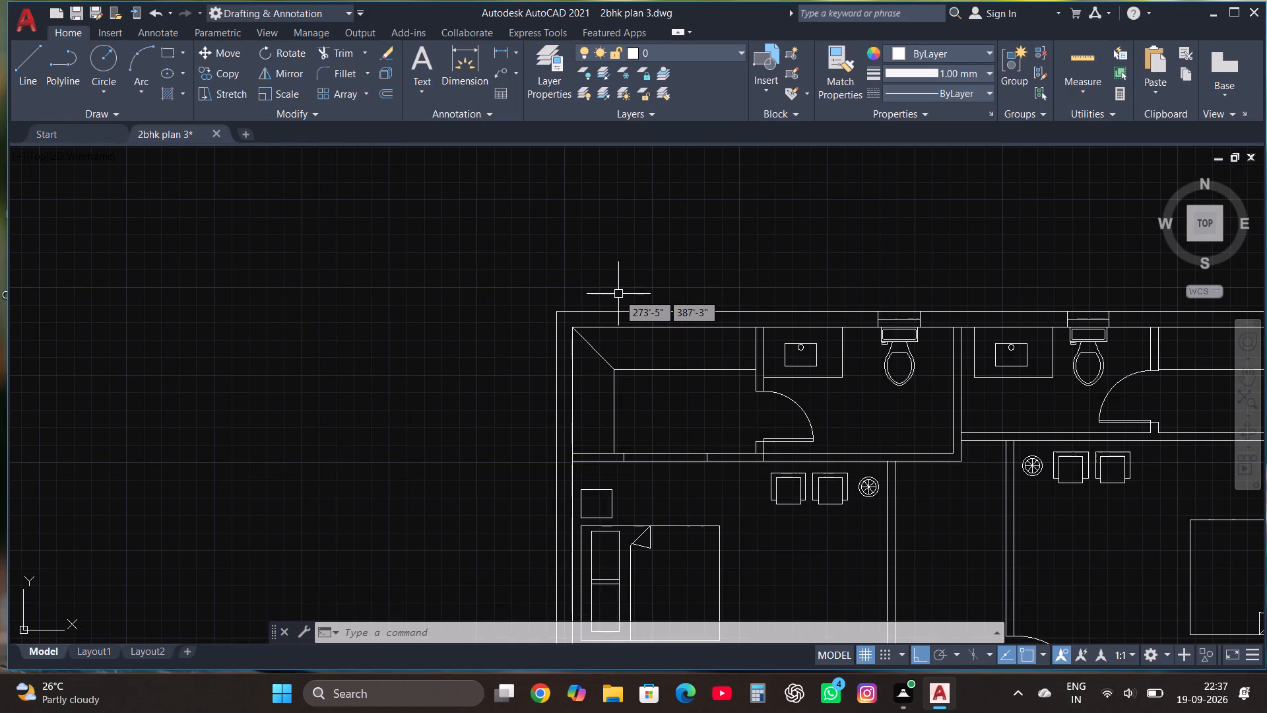
{"action": "scroll", "coordinate": [618, 304], "scroll_direction": "down", "scroll_amount": 1}
{"action": "scroll", "coordinate": [868, 438], "scroll_direction": "up", "scroll_amount": 1}
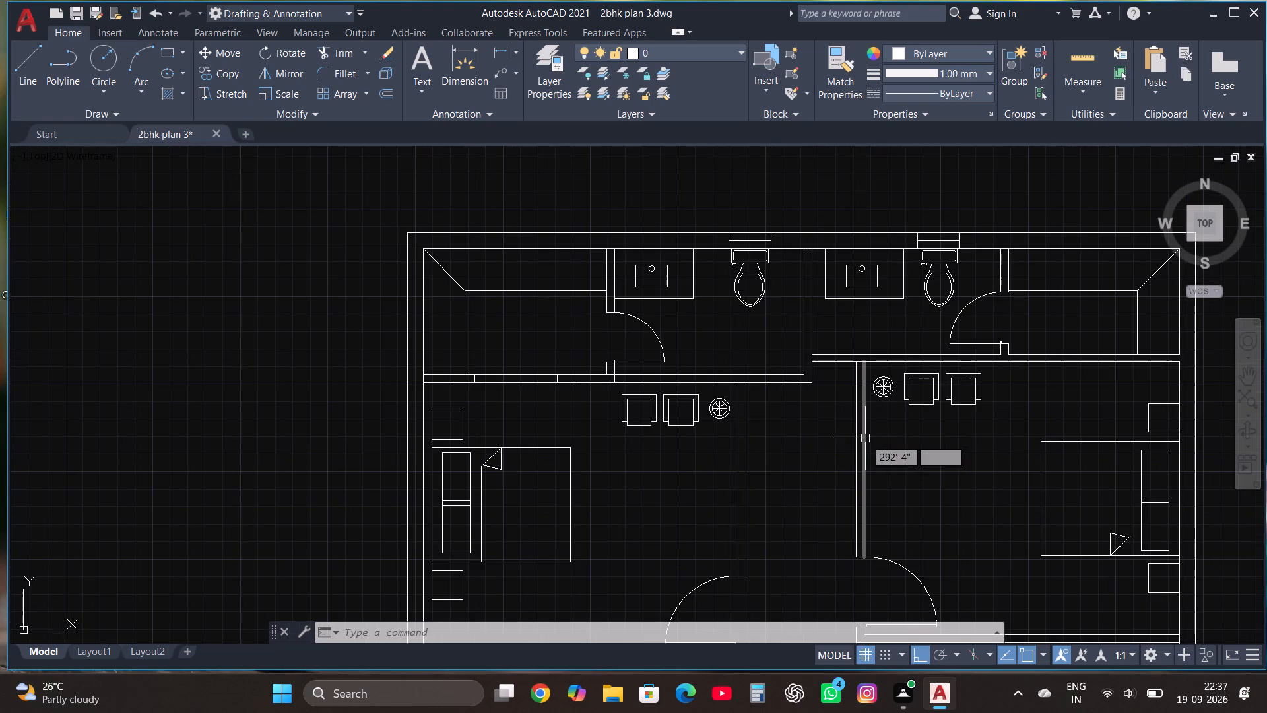
{"action": "scroll", "coordinate": [774, 475], "scroll_direction": "up", "scroll_amount": 2}
{"action": "scroll", "coordinate": [774, 475], "scroll_direction": "down", "scroll_amount": 1}
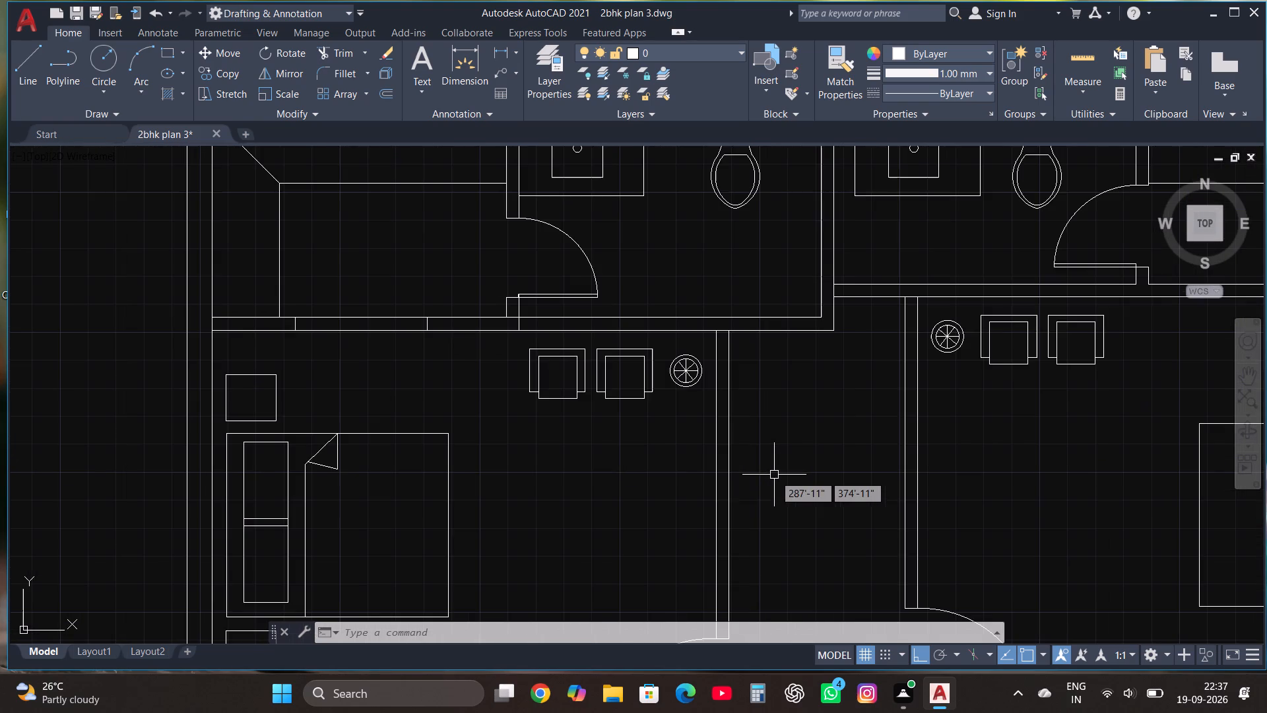
{"action": "left_click", "coordinate": [166, 50]}
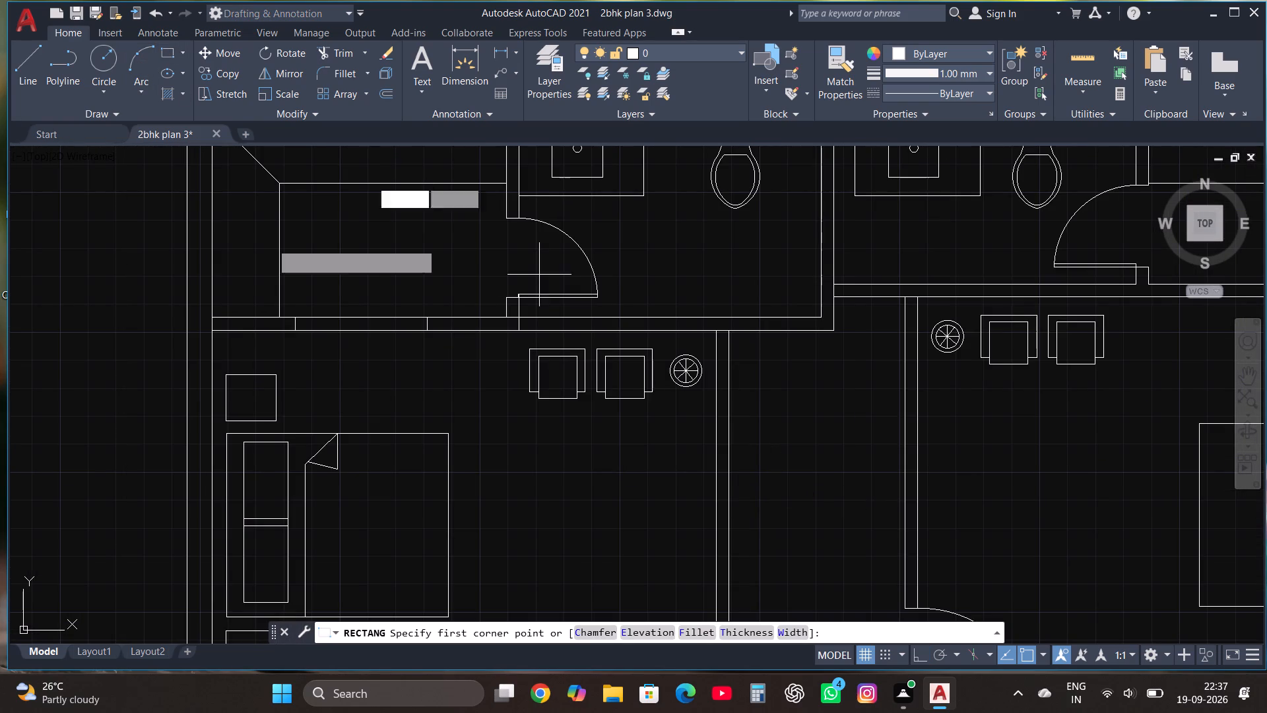
{"action": "left_click", "coordinate": [715, 362]}
{"action": "scroll", "coordinate": [715, 362], "scroll_direction": "down", "scroll_amount": 2}
{"action": "scroll", "coordinate": [718, 449], "scroll_direction": "up", "scroll_amount": 2}
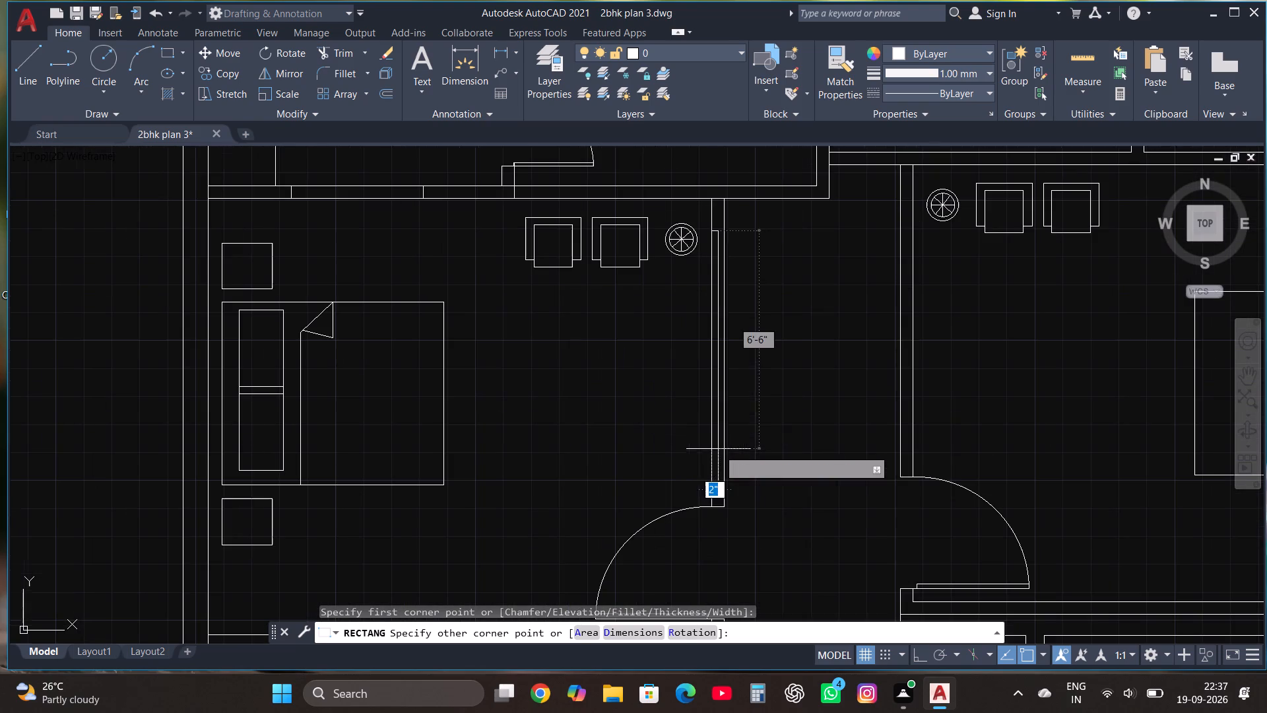
{"action": "left_click", "coordinate": [723, 470]}
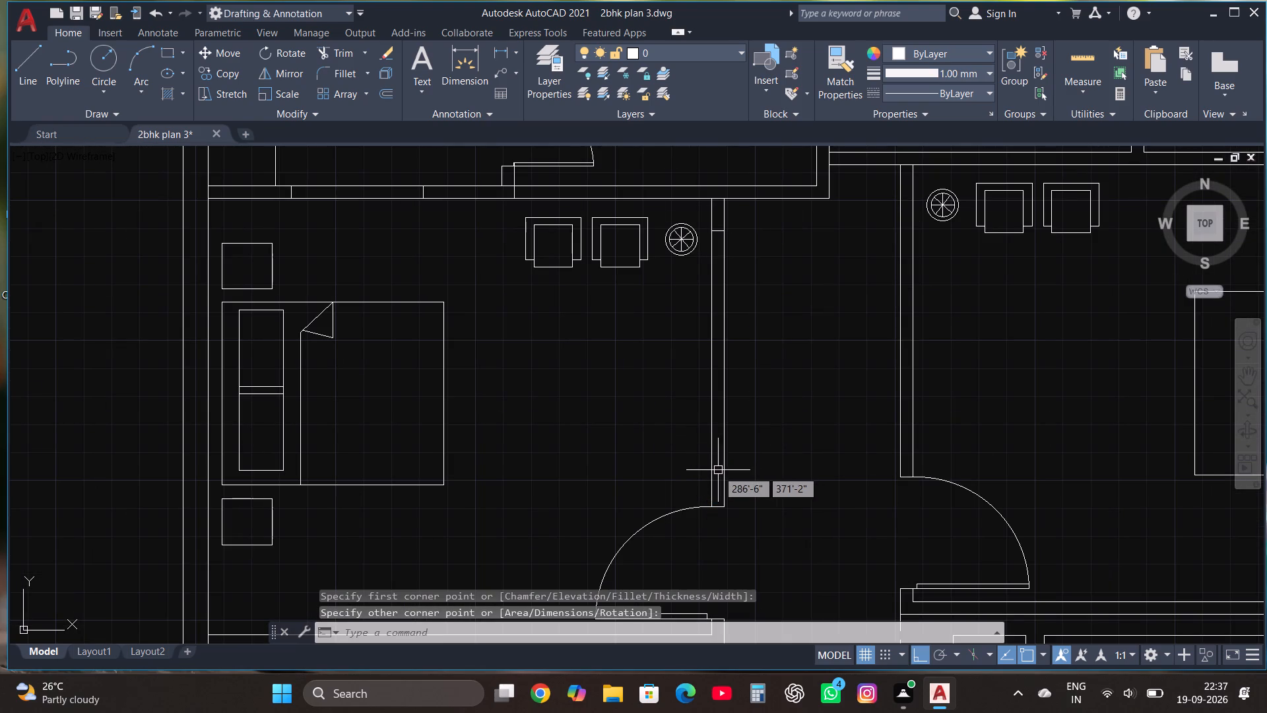
Draw a vertical centre line between the midpoints of the rectangle's short sides in the west bedroom's east wall.
{"action": "left_click", "coordinate": [24, 57]}
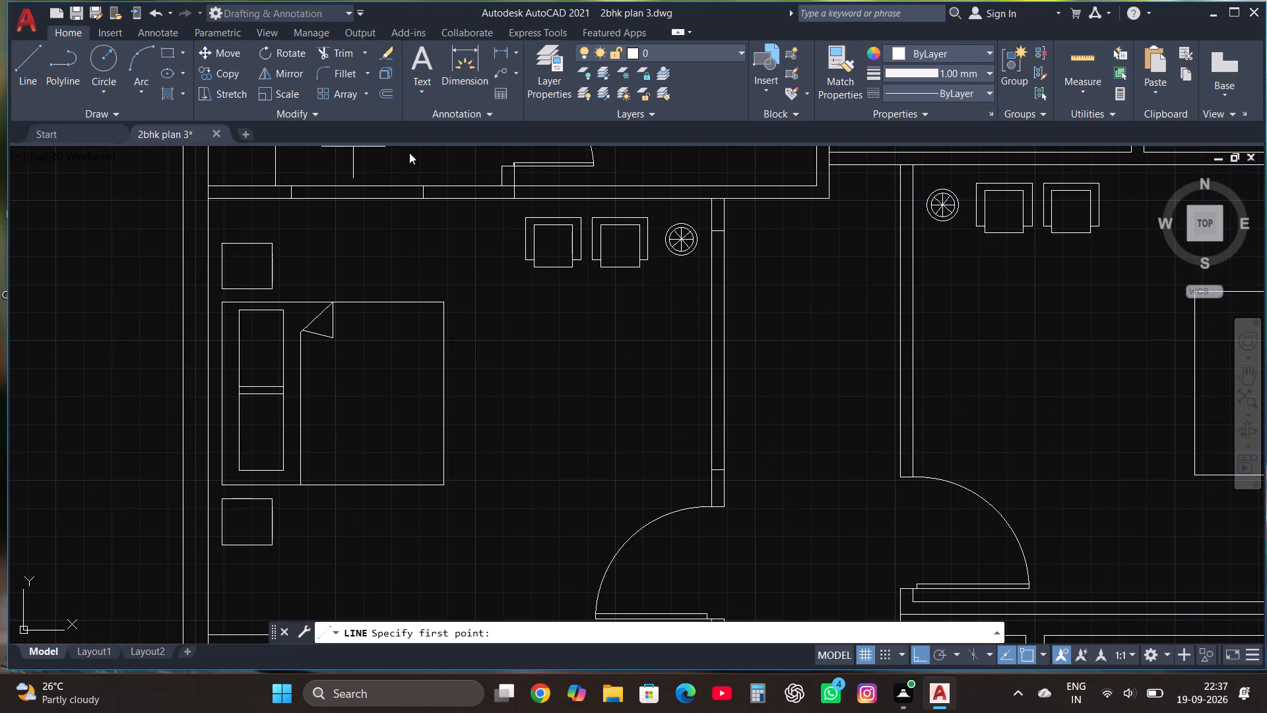
{"action": "left_click", "coordinate": [716, 233]}
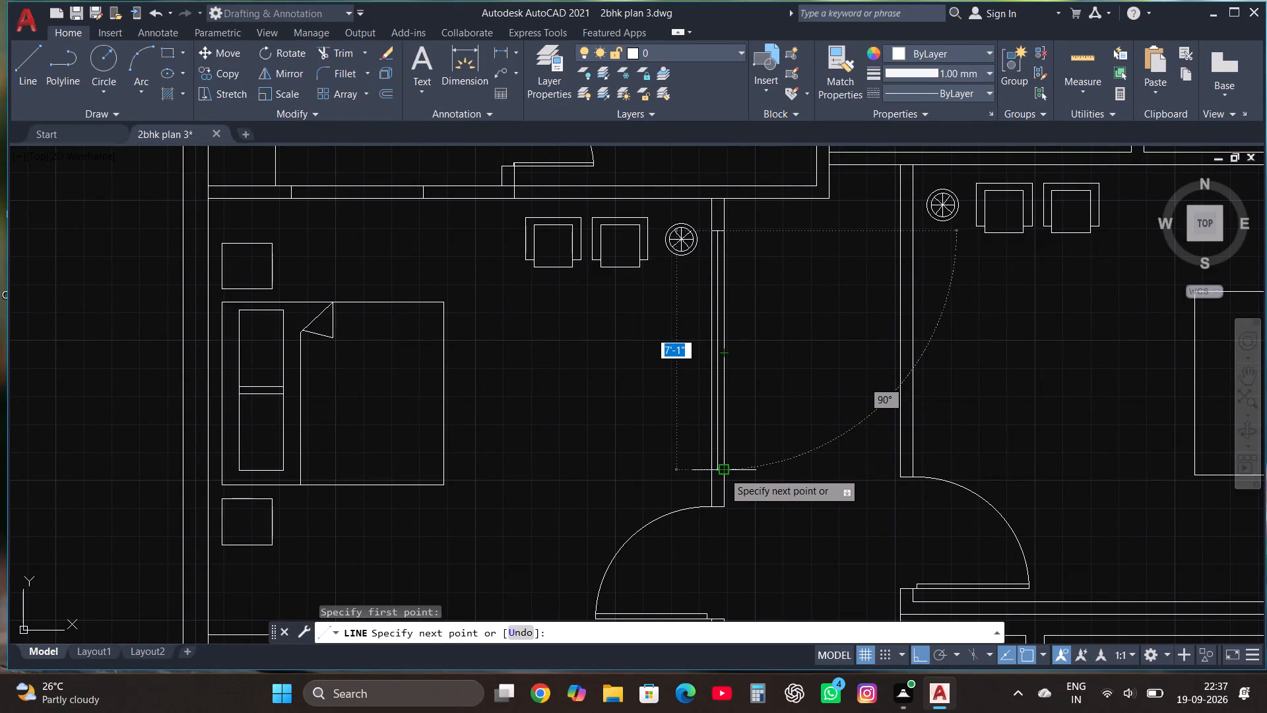
{"action": "left_click", "coordinate": [715, 472]}
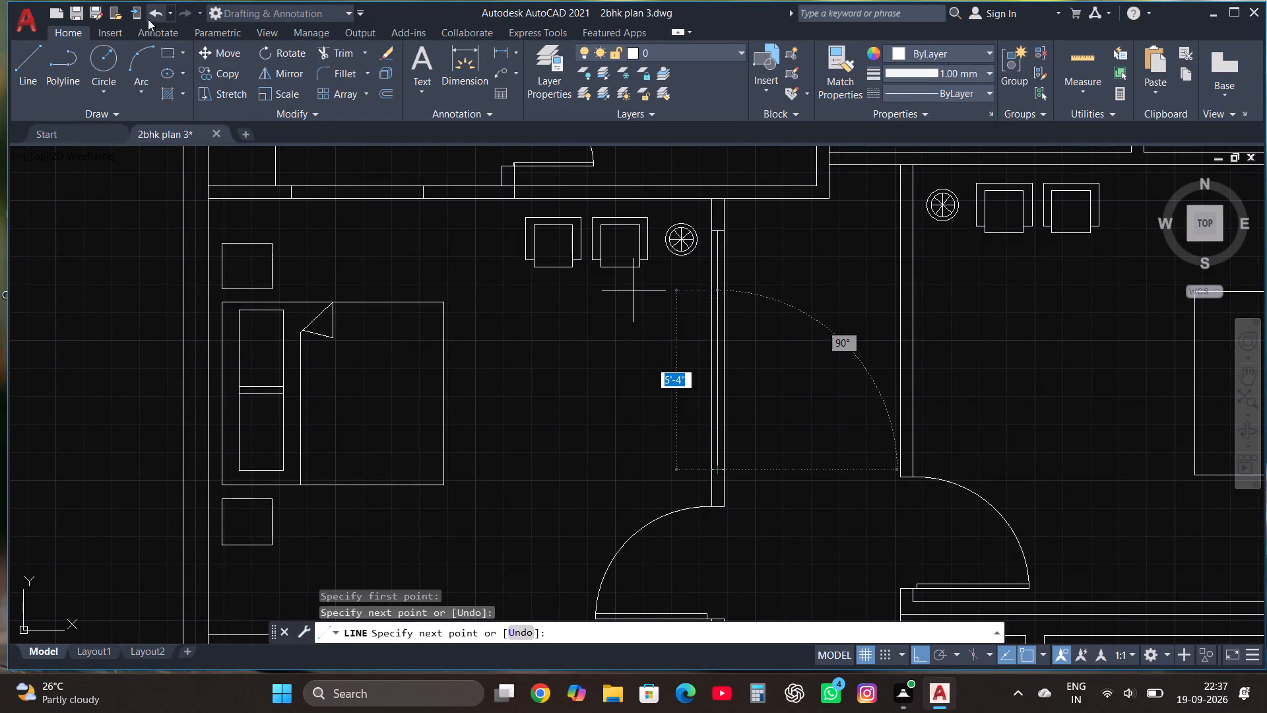
Draw a second full-length vertical line inside the rectangle, midway between its west edge and the centre line.
{"action": "left_click", "coordinate": [32, 55]}
{"action": "scroll", "coordinate": [686, 218], "scroll_direction": "up", "scroll_amount": 2}
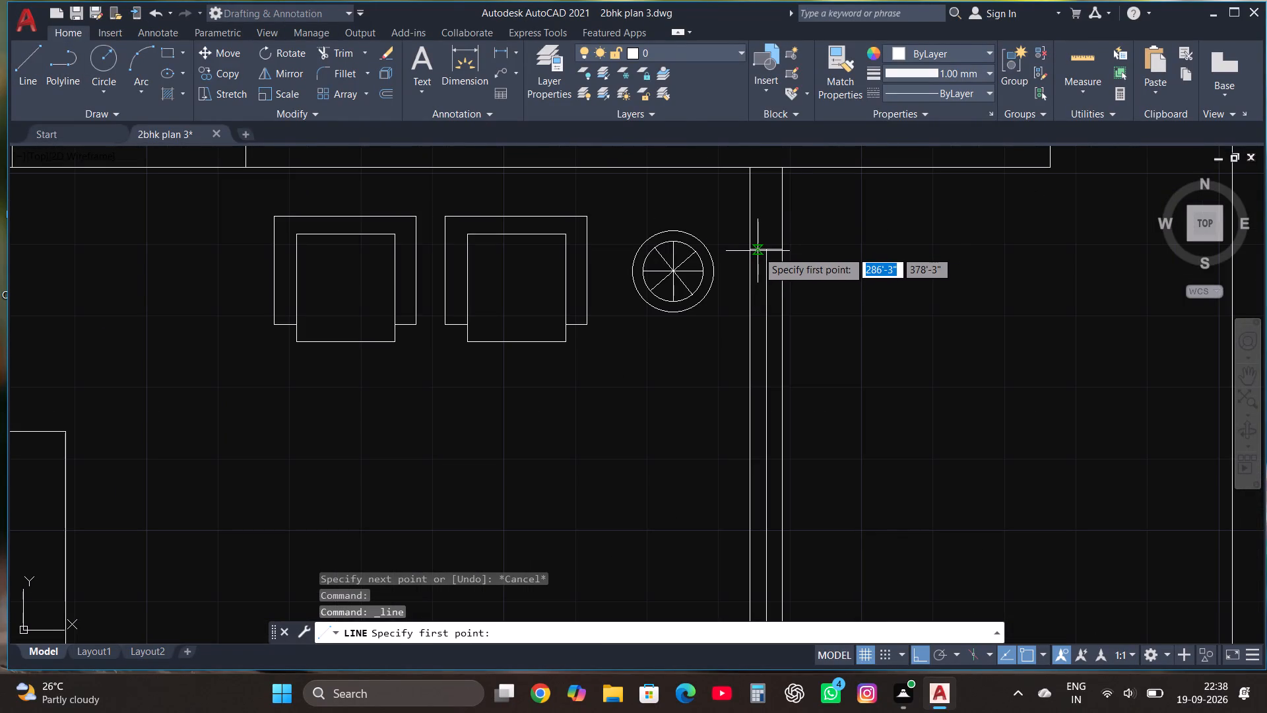
{"action": "left_click", "coordinate": [758, 251]}
{"action": "scroll", "coordinate": [758, 194], "scroll_direction": "down", "scroll_amount": 2}
{"action": "scroll", "coordinate": [733, 433], "scroll_direction": "up", "scroll_amount": 3}
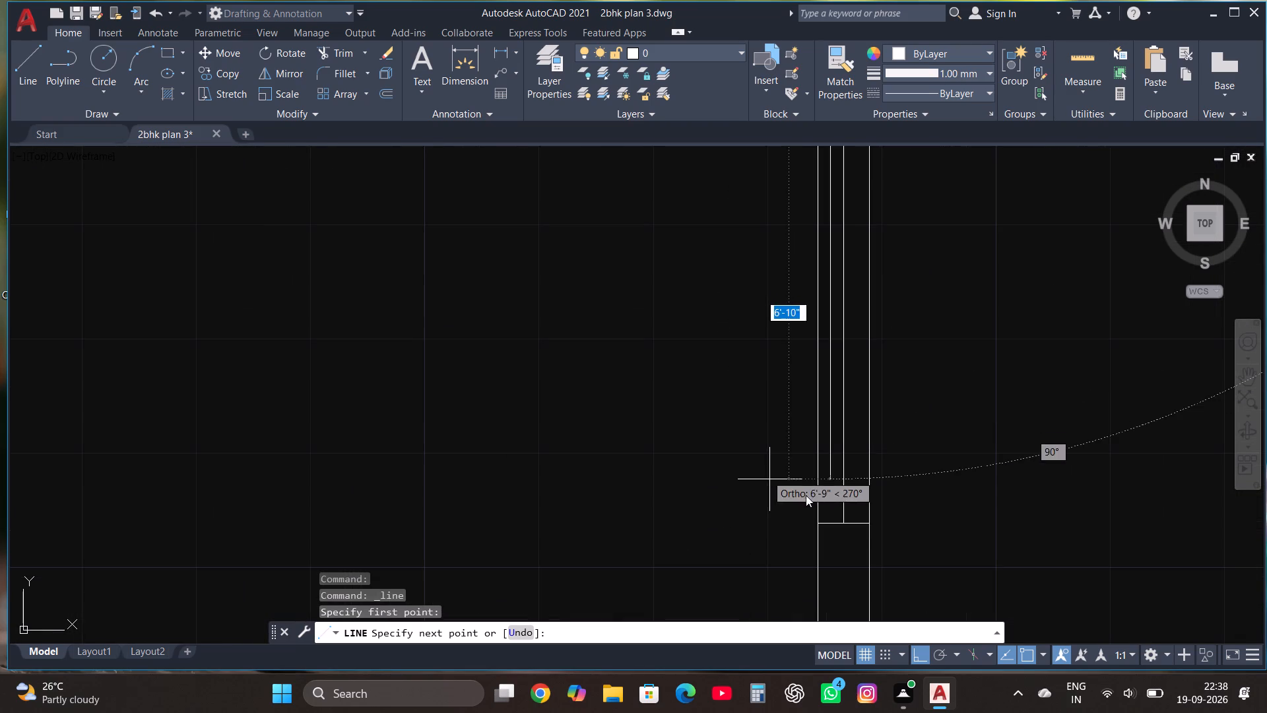
{"action": "left_click", "coordinate": [831, 521]}
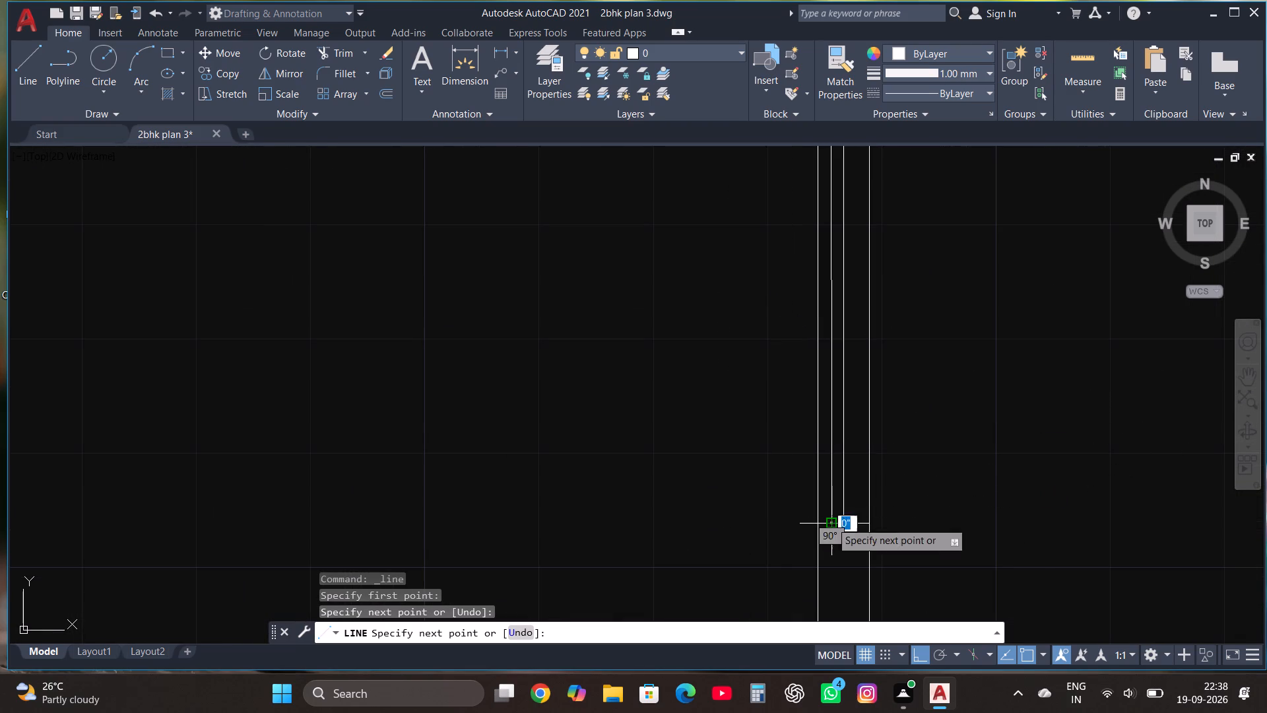
{"action": "scroll", "coordinate": [602, 504], "scroll_direction": "down", "scroll_amount": 3}
{"action": "key", "text": "Escape"}
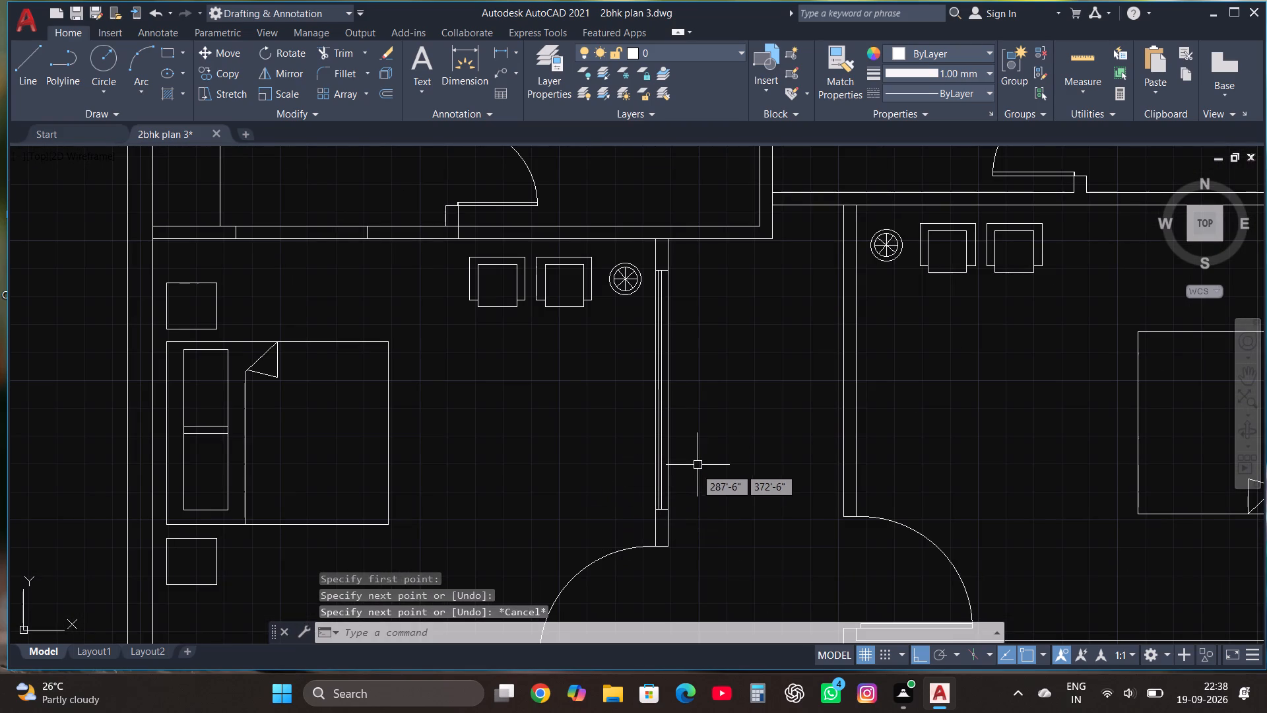
Copy the window rectangle and its inner lines from the west bedroom's east wall 5'-7" east into the east bedroom's west wall.
{"action": "left_click", "coordinate": [646, 522]}
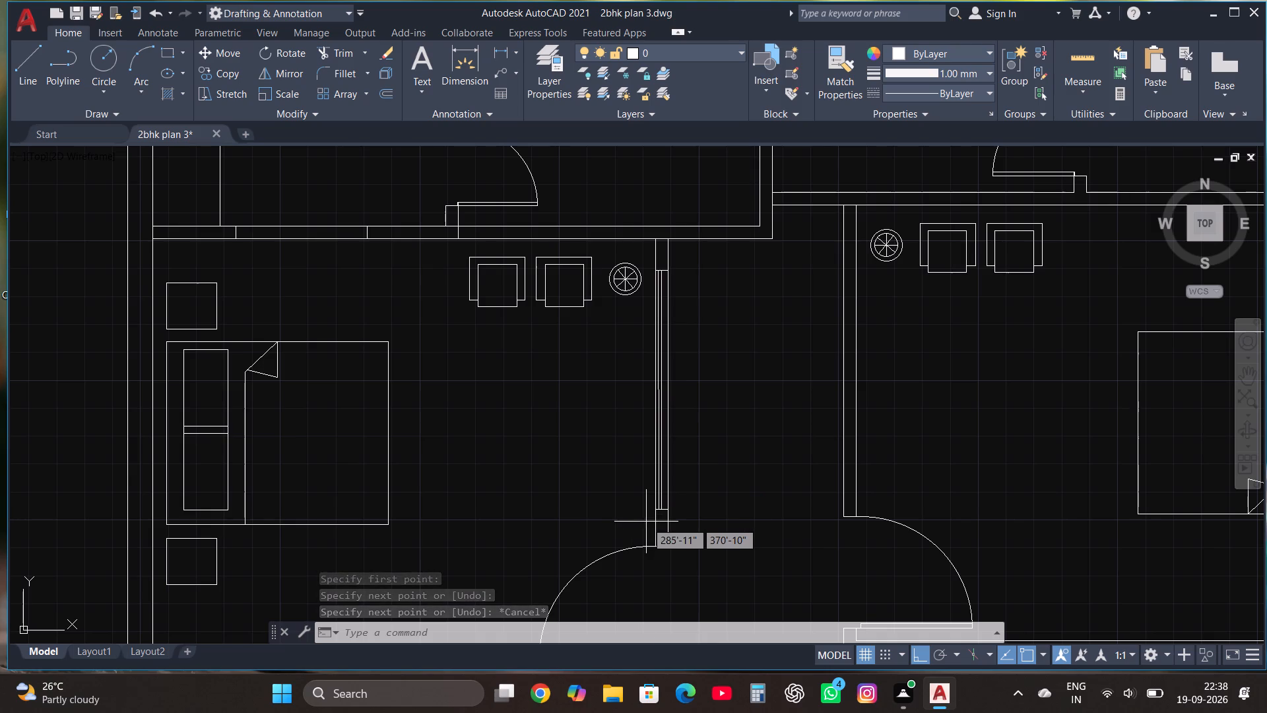
{"action": "left_click", "coordinate": [688, 261]}
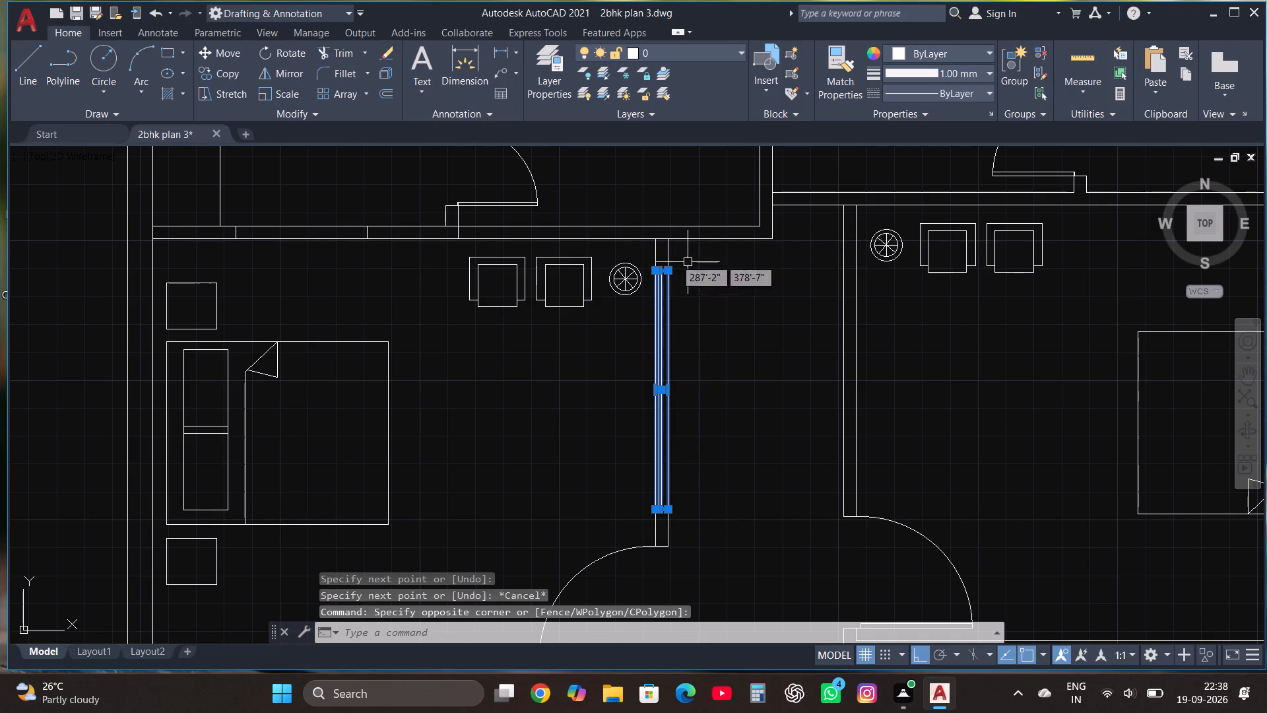
{"action": "left_click", "coordinate": [230, 70]}
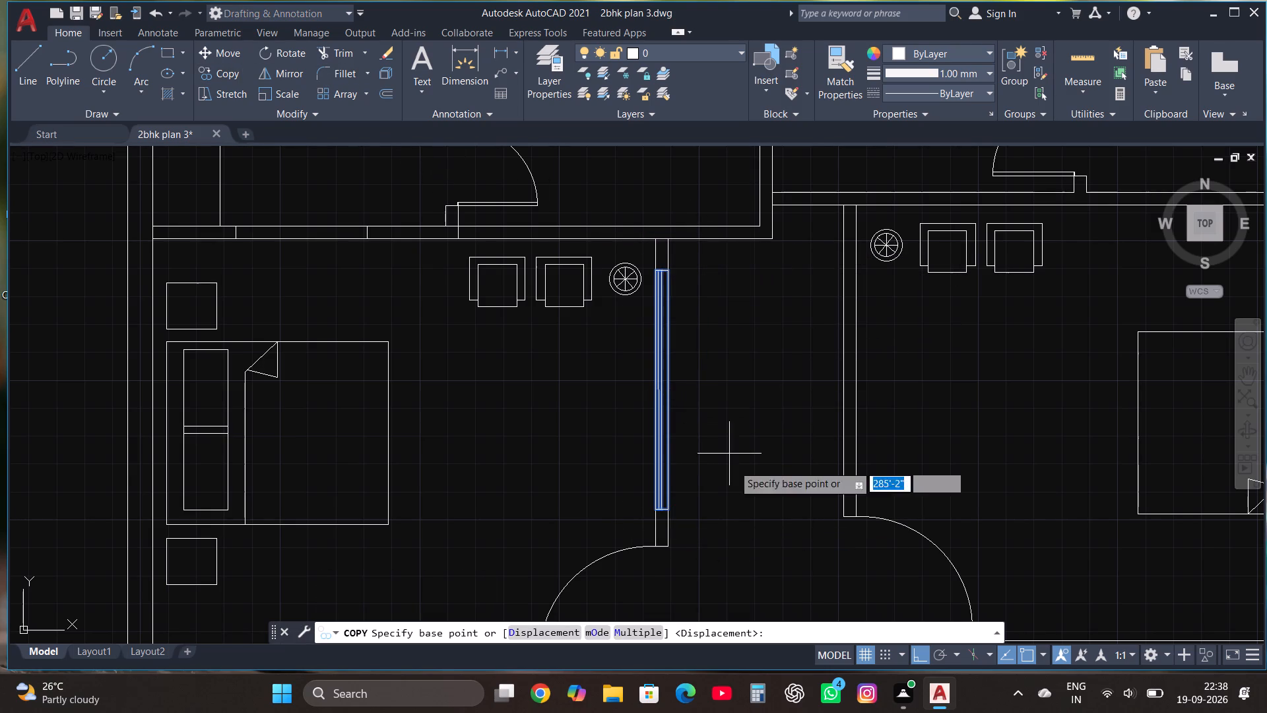
{"action": "scroll", "coordinate": [680, 514], "scroll_direction": "up", "scroll_amount": 1}
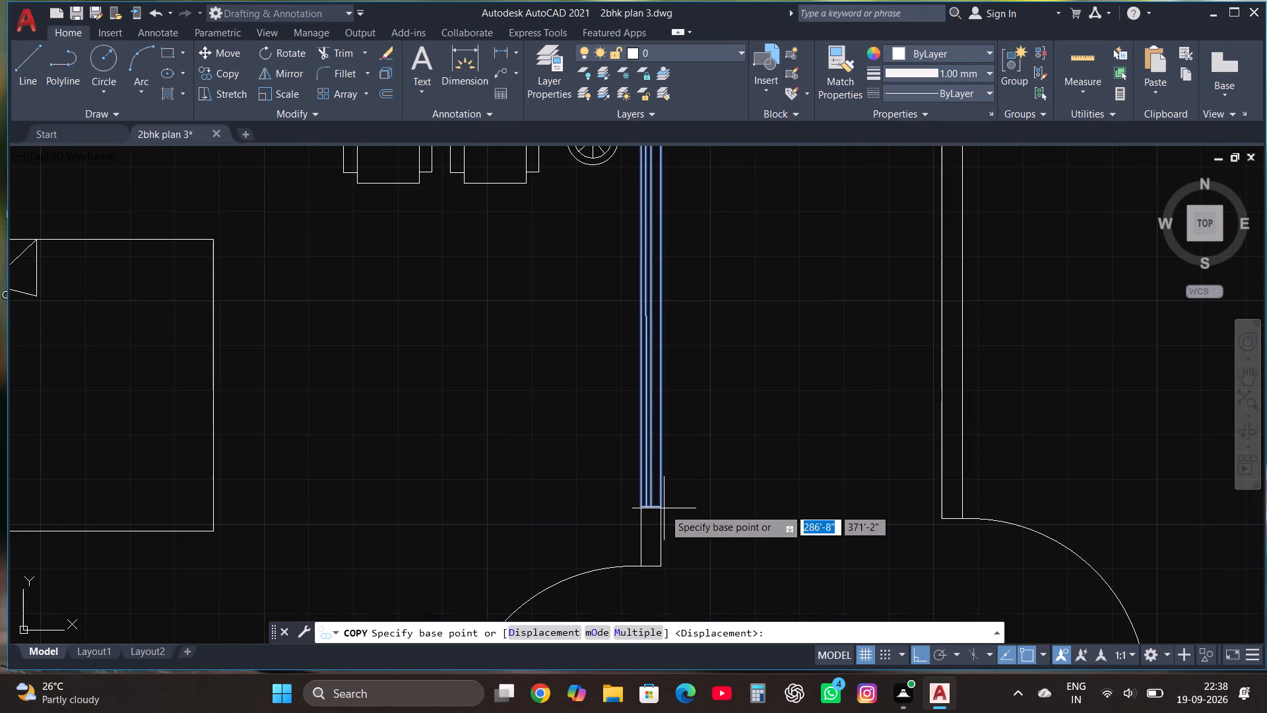
{"action": "left_click", "coordinate": [657, 508]}
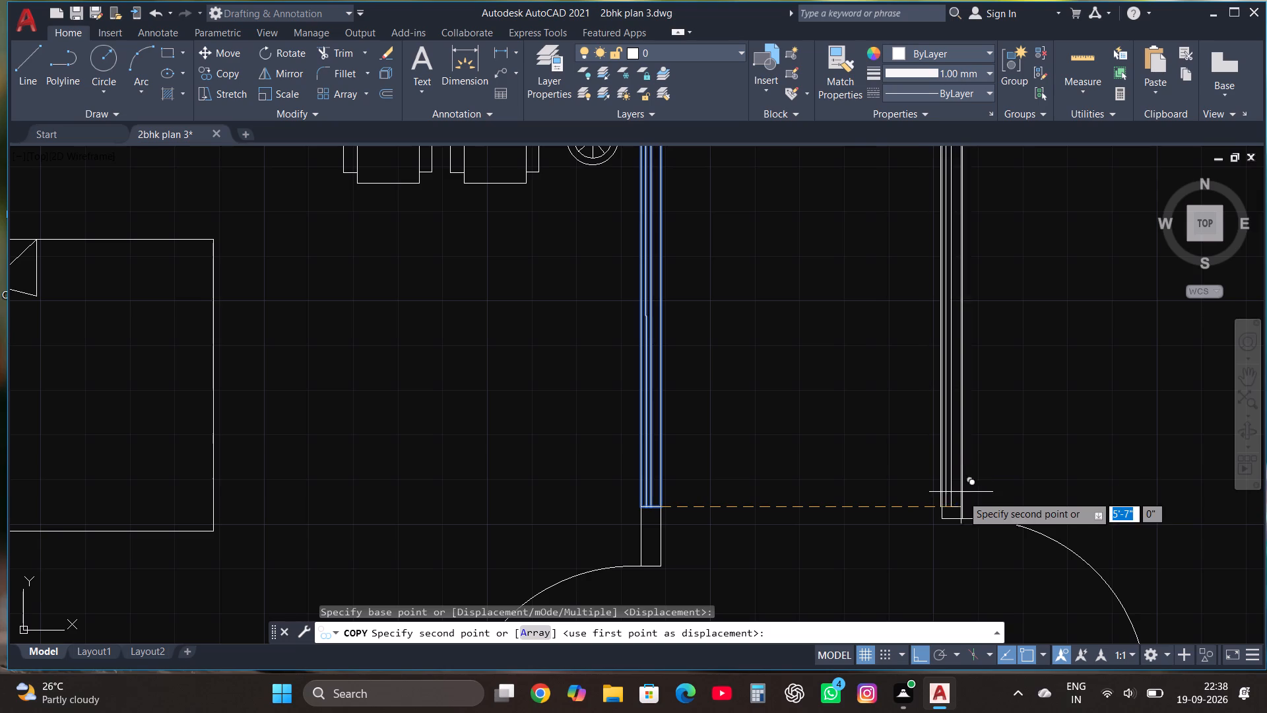
{"action": "left_click", "coordinate": [961, 502]}
Draw a vertical line extending the west face of the east bedroom's west wall north across the bathroom's south wall.
{"action": "scroll", "coordinate": [824, 539], "scroll_direction": "down", "scroll_amount": 1}
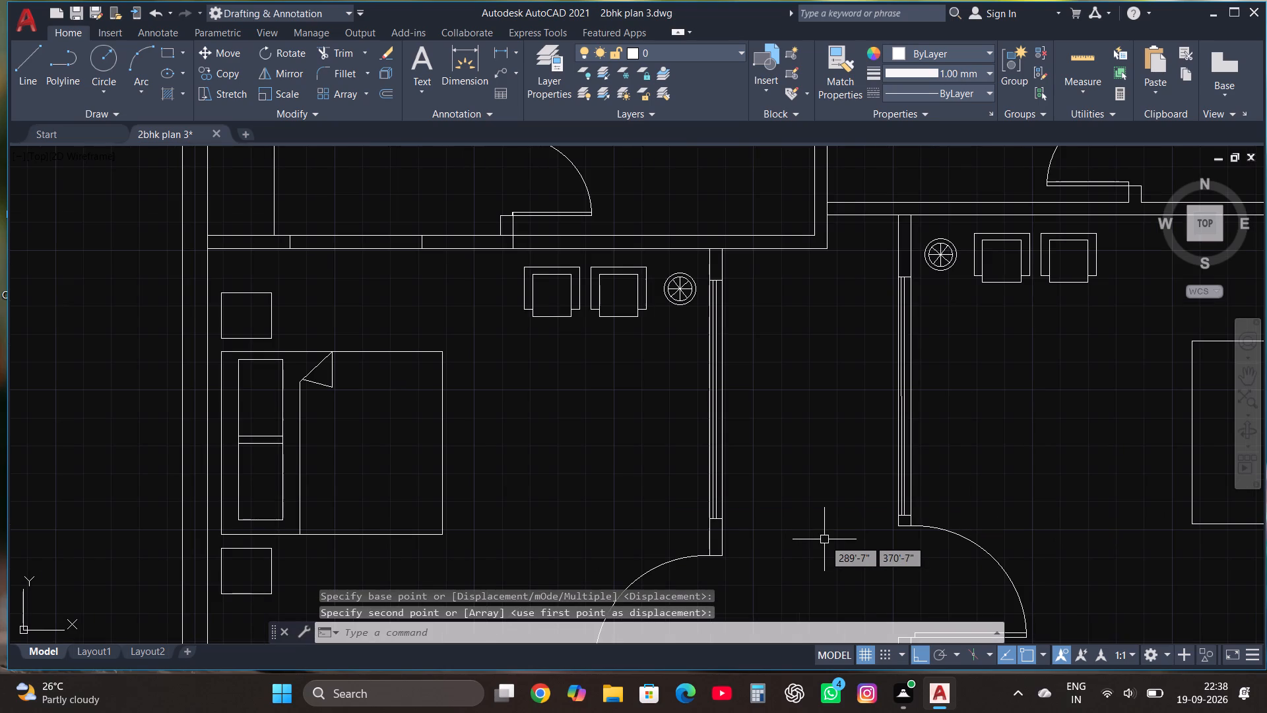
{"action": "scroll", "coordinate": [824, 539], "scroll_direction": "down", "scroll_amount": 1}
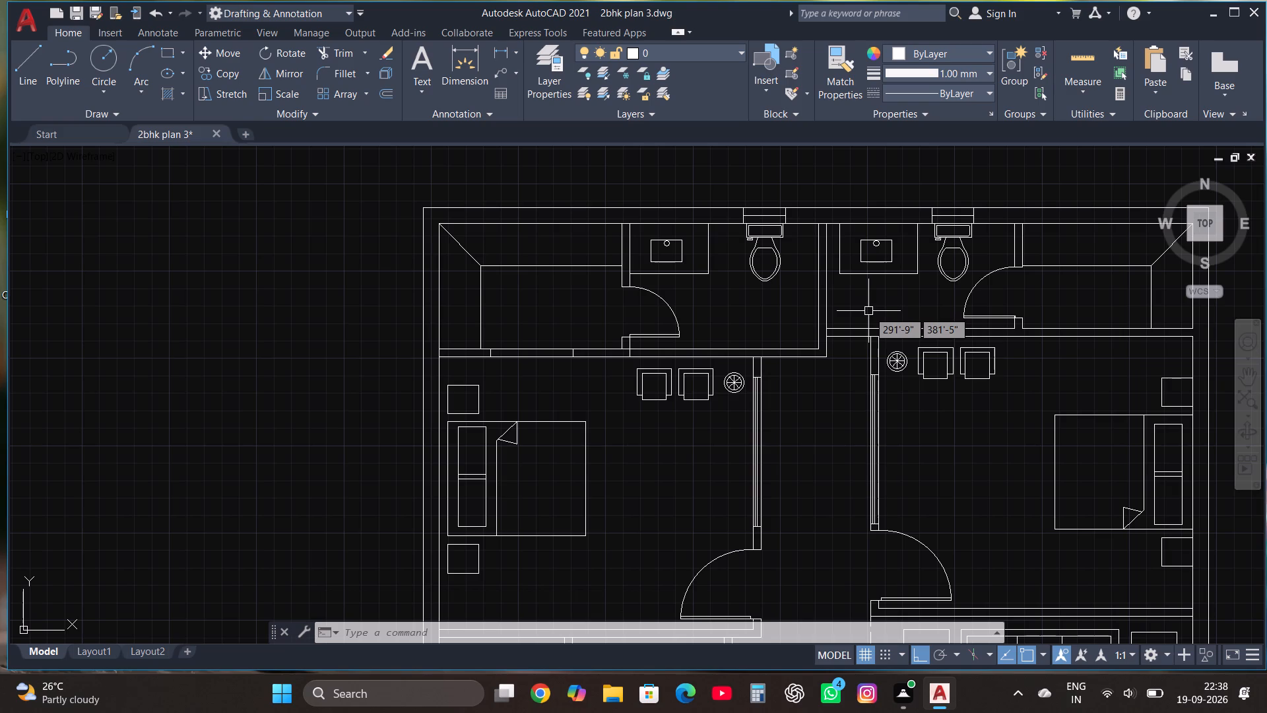
{"action": "scroll", "coordinate": [882, 324], "scroll_direction": "up", "scroll_amount": 3}
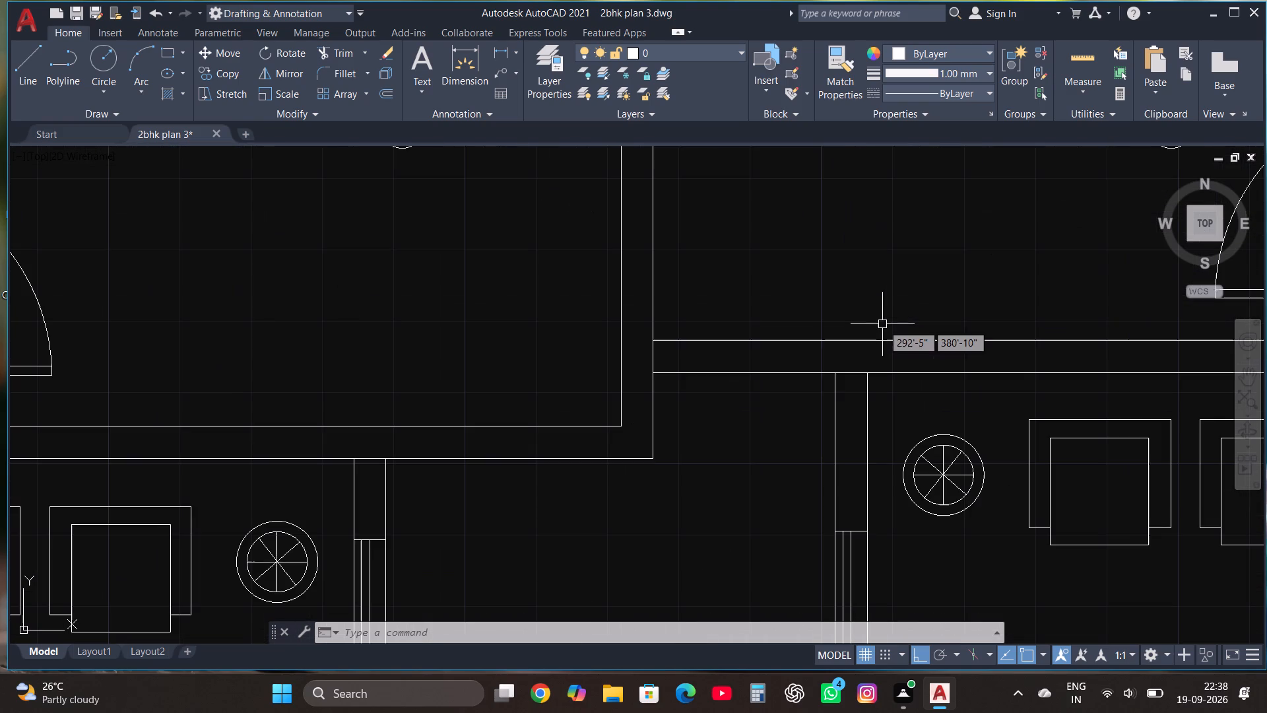
{"action": "left_click", "coordinate": [33, 73]}
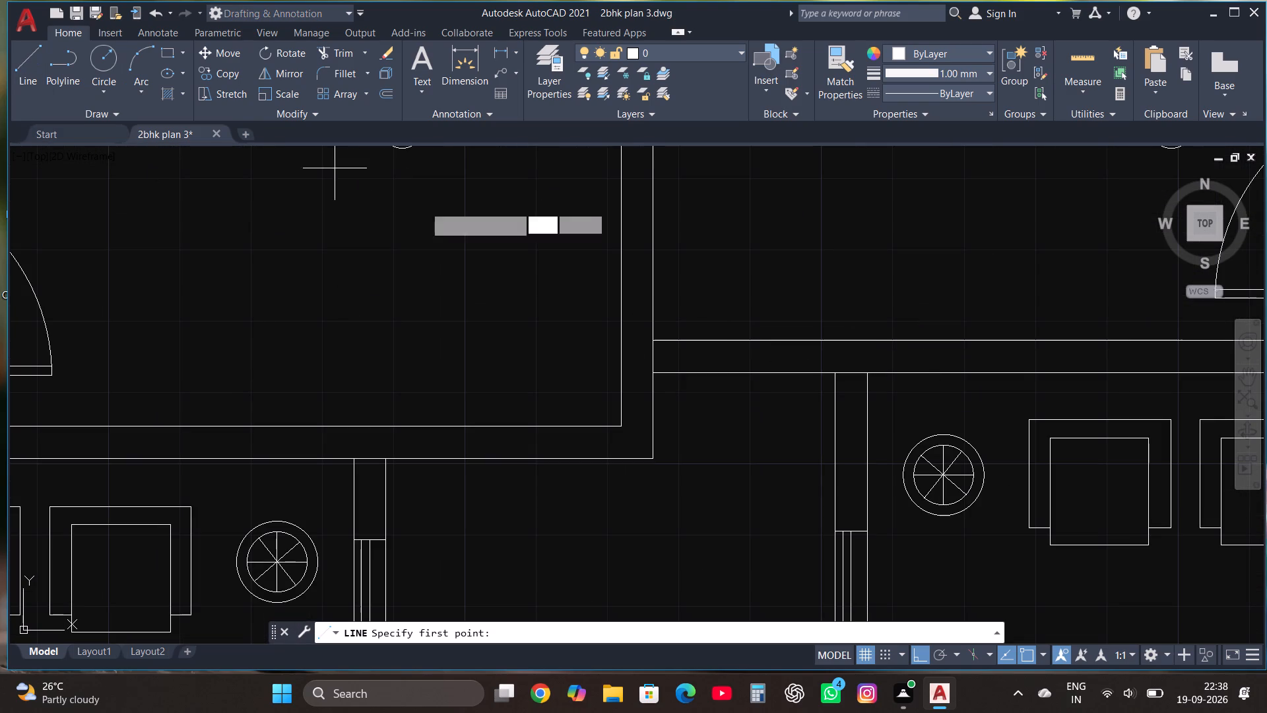
{"action": "left_click", "coordinate": [835, 374]}
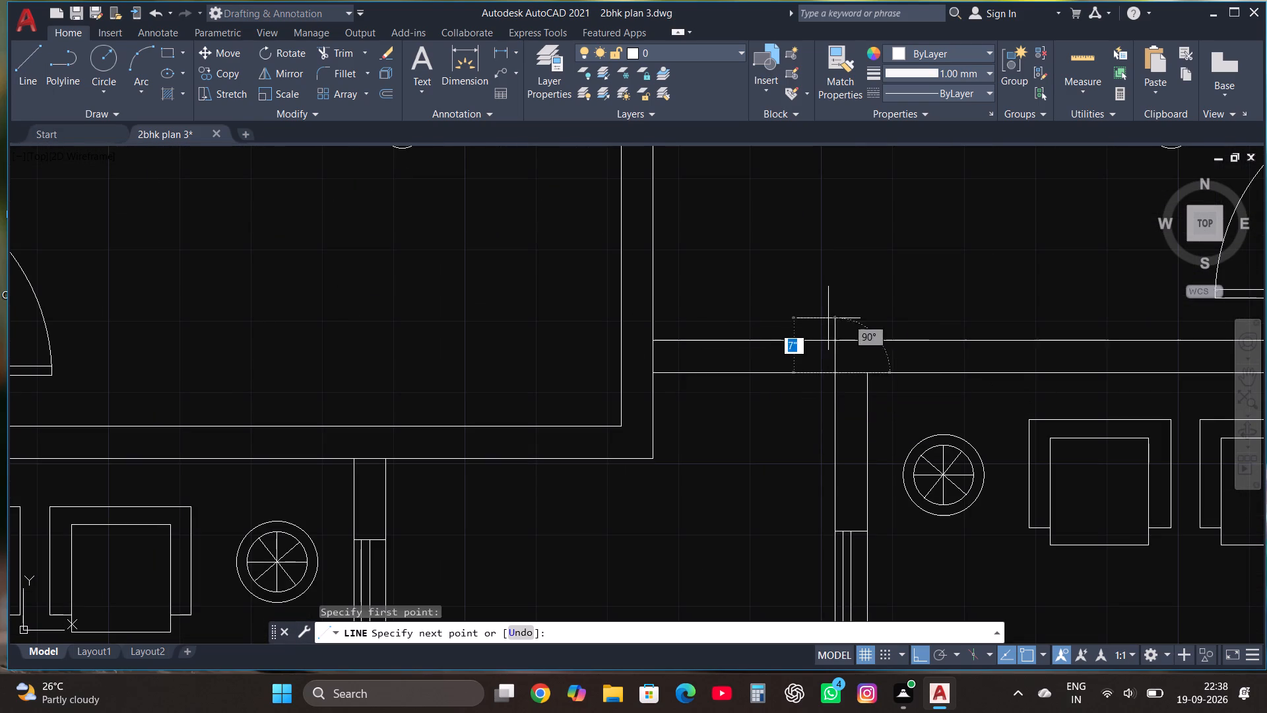
{"action": "left_click", "coordinate": [828, 313]}
{"action": "key", "text": "Escape"}
Trim the bathroom's south wall lines west of the new vertical line, and the line's overrun north of the wall.
{"action": "left_click", "coordinate": [344, 48]}
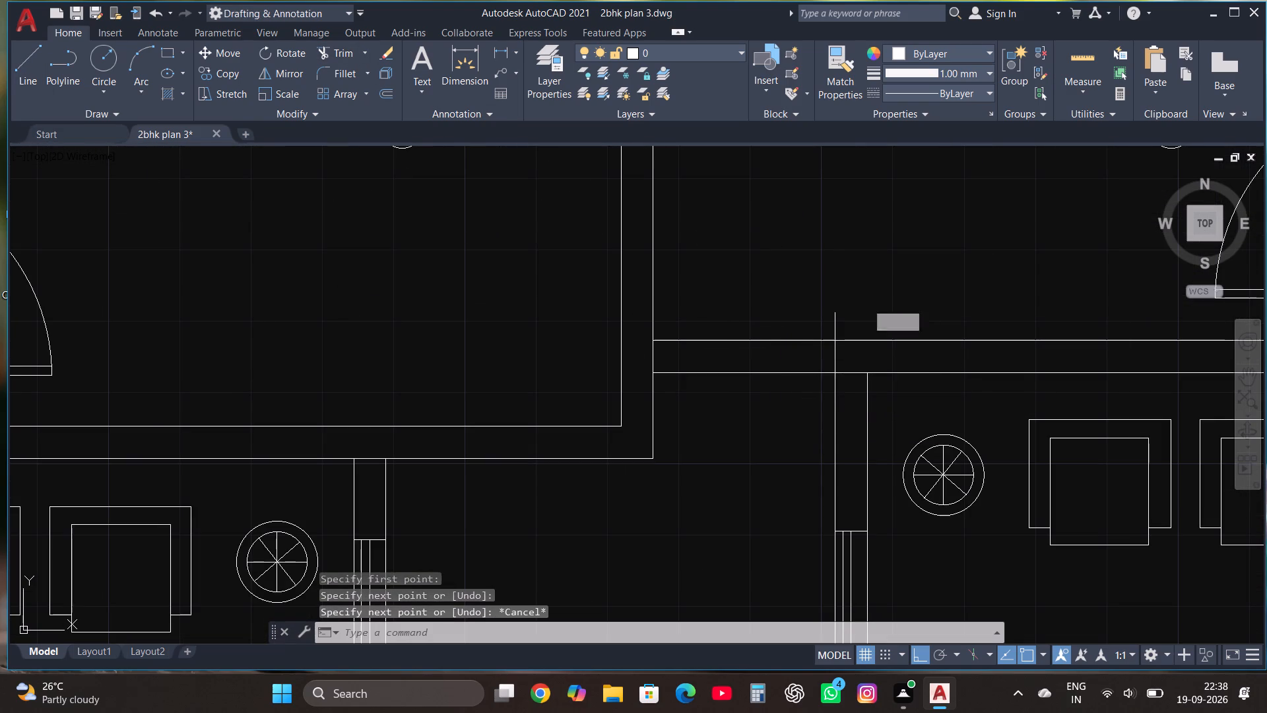
{"action": "left_click", "coordinate": [836, 318]}
{"action": "left_click", "coordinate": [735, 318]}
{"action": "left_click", "coordinate": [747, 423]}
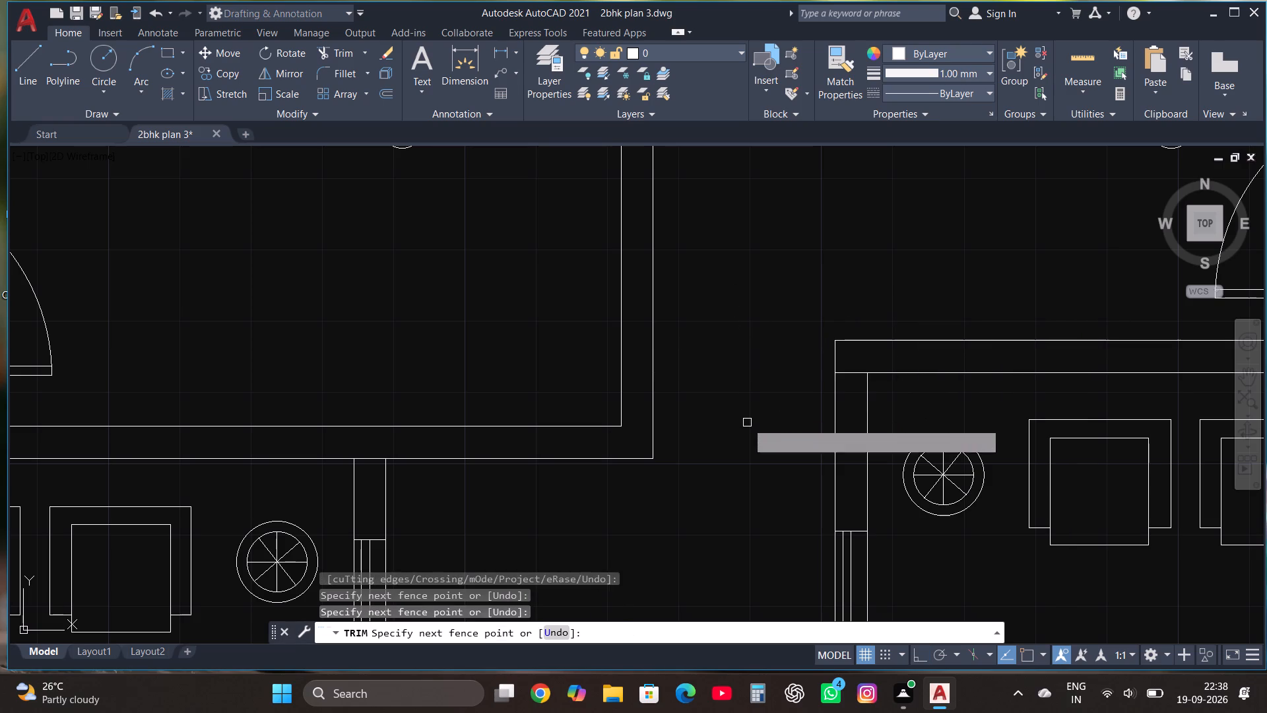
{"action": "key", "text": "Escape"}
Extend the west face of the west bedroom's east wall north across the adjoining wall with a line, trimmed at that wall's north face.
{"action": "scroll", "coordinate": [747, 423], "scroll_direction": "down", "scroll_amount": 1}
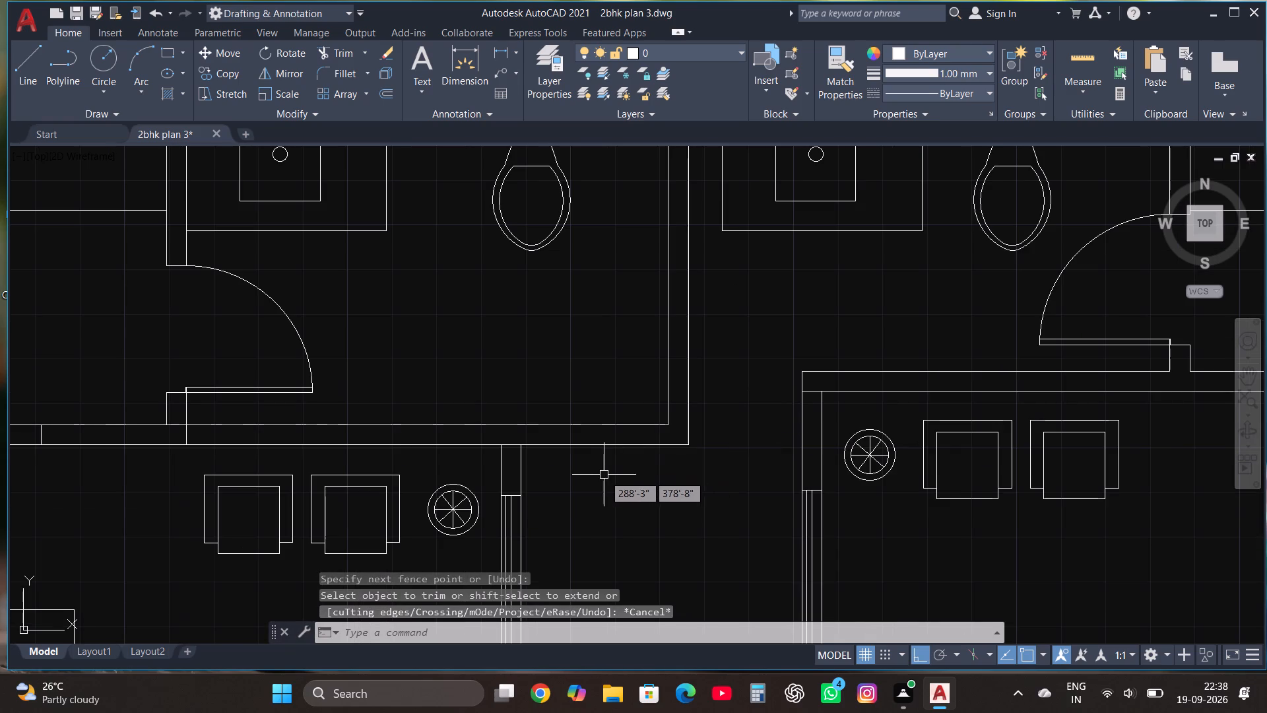
{"action": "scroll", "coordinate": [599, 477], "scroll_direction": "up", "scroll_amount": 1}
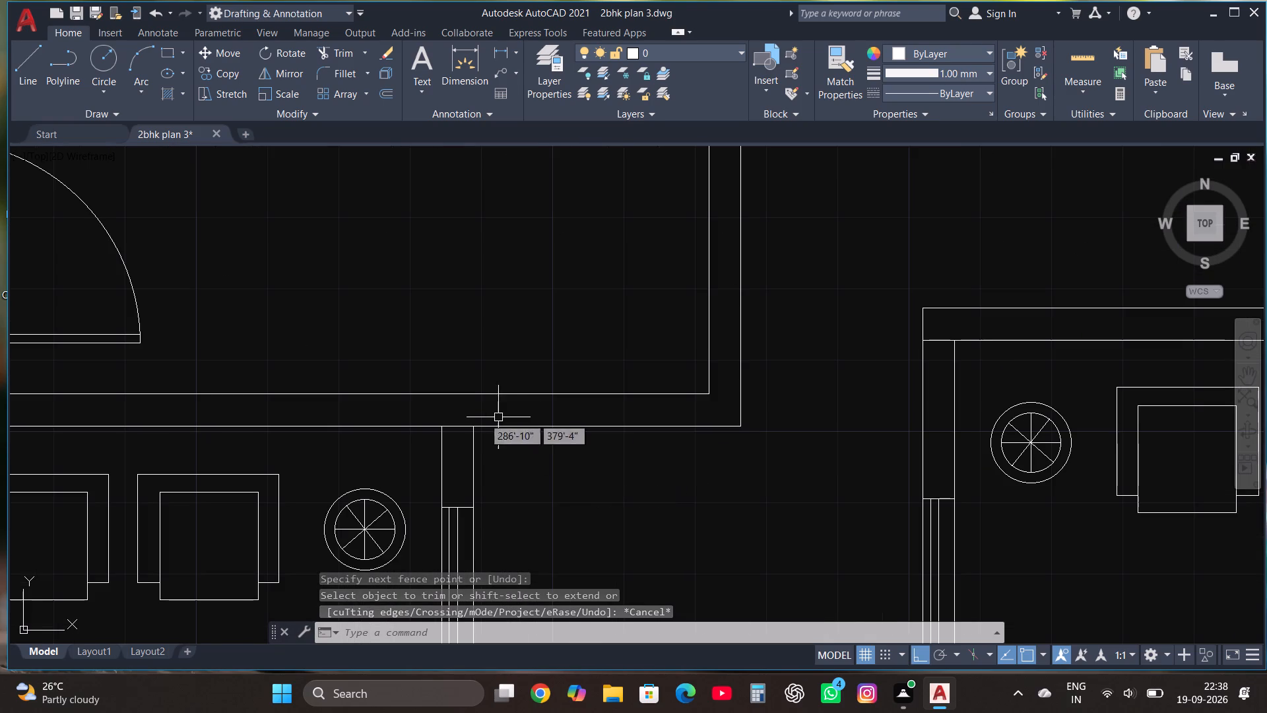
{"action": "left_click", "coordinate": [38, 57]}
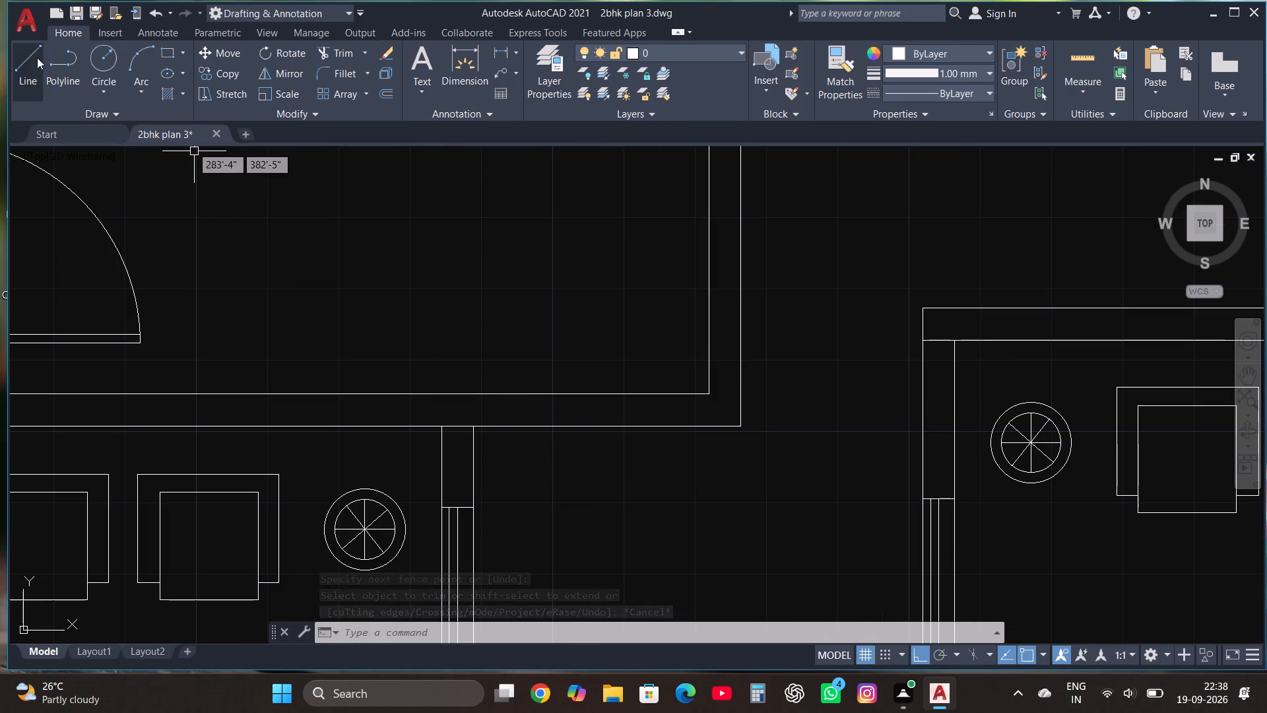
{"action": "scroll", "coordinate": [486, 365], "scroll_direction": "down", "scroll_amount": 2}
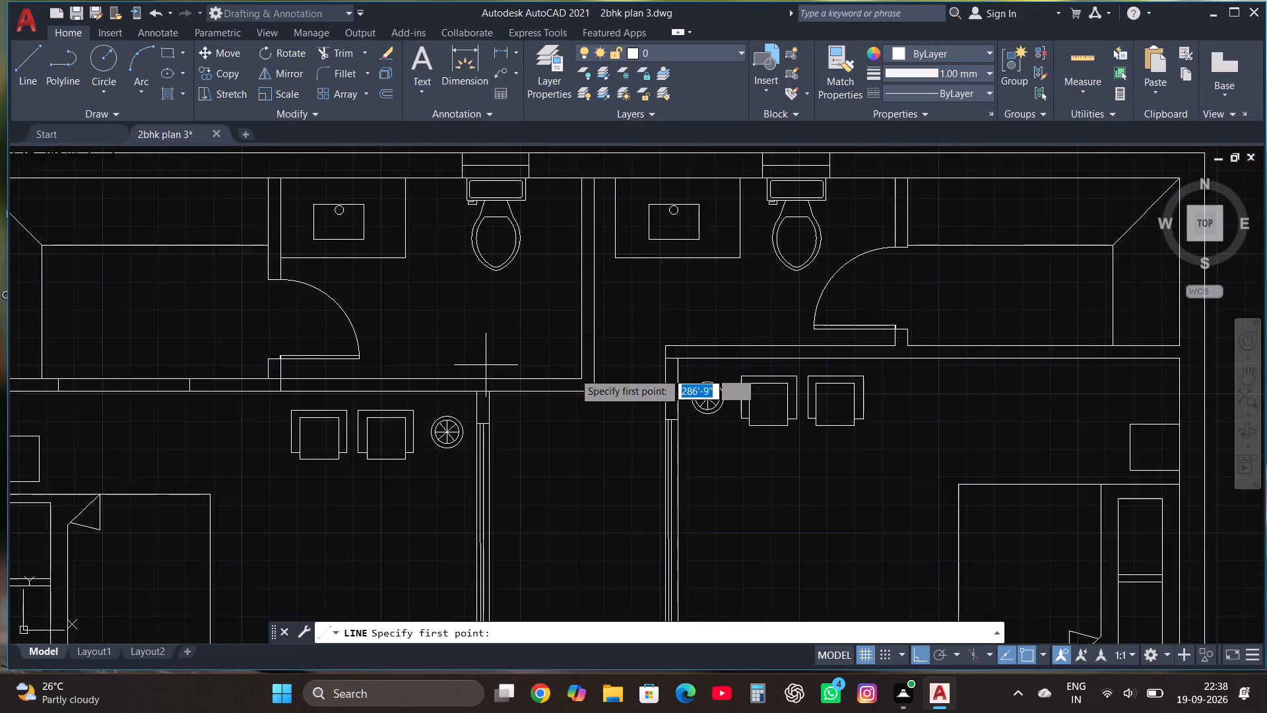
{"action": "scroll", "coordinate": [583, 374], "scroll_direction": "down", "scroll_amount": 1}
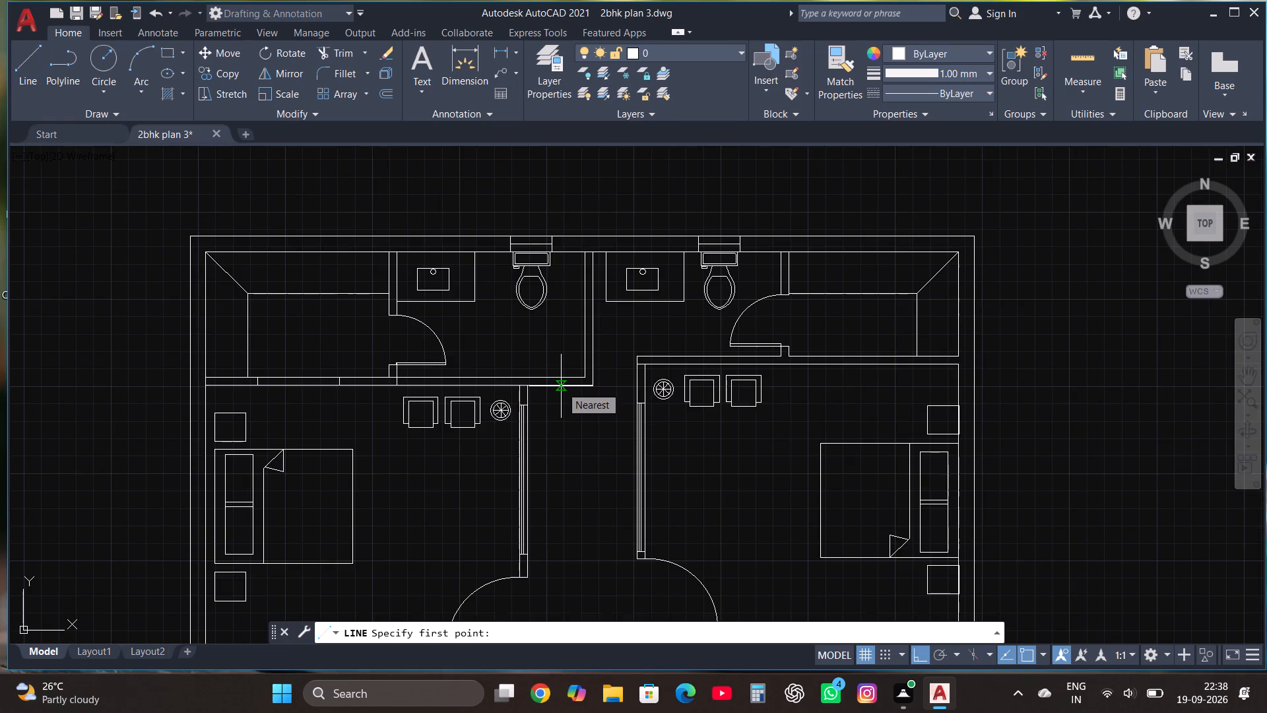
{"action": "scroll", "coordinate": [561, 386], "scroll_direction": "up", "scroll_amount": 2}
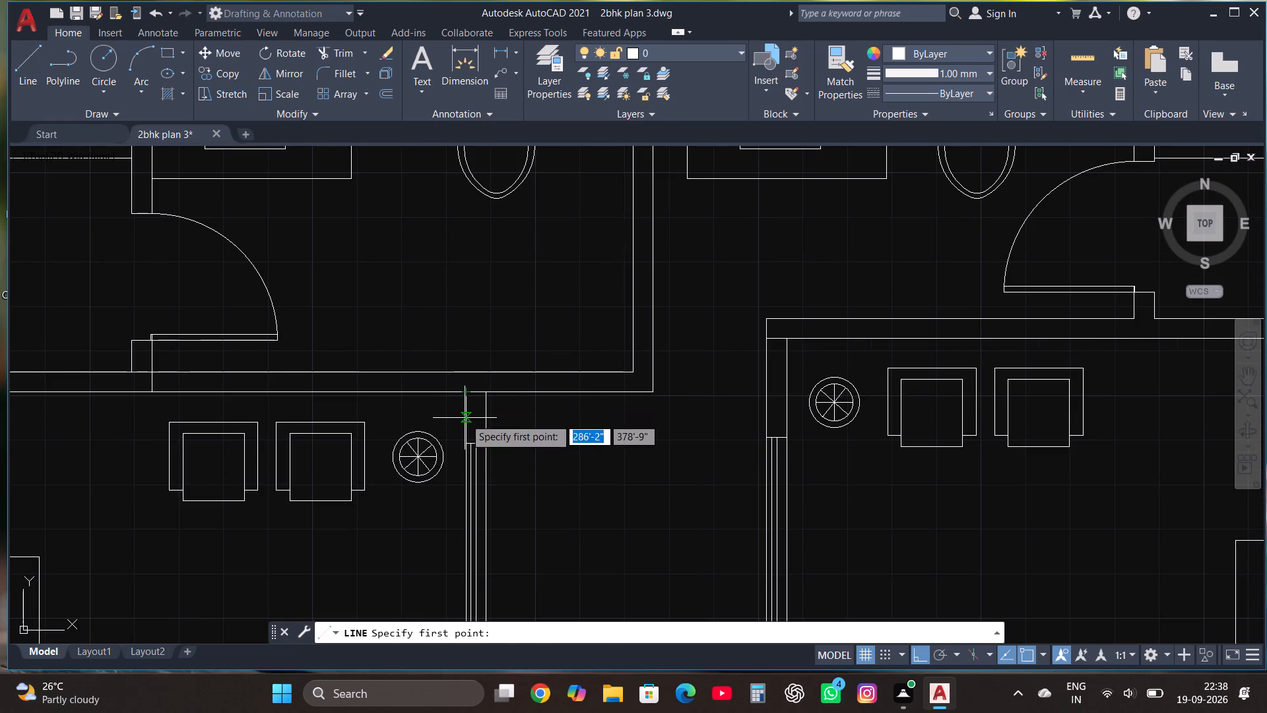
{"action": "left_click", "coordinate": [465, 418]}
{"action": "left_click", "coordinate": [476, 324]}
{"action": "key", "text": "Escape"}
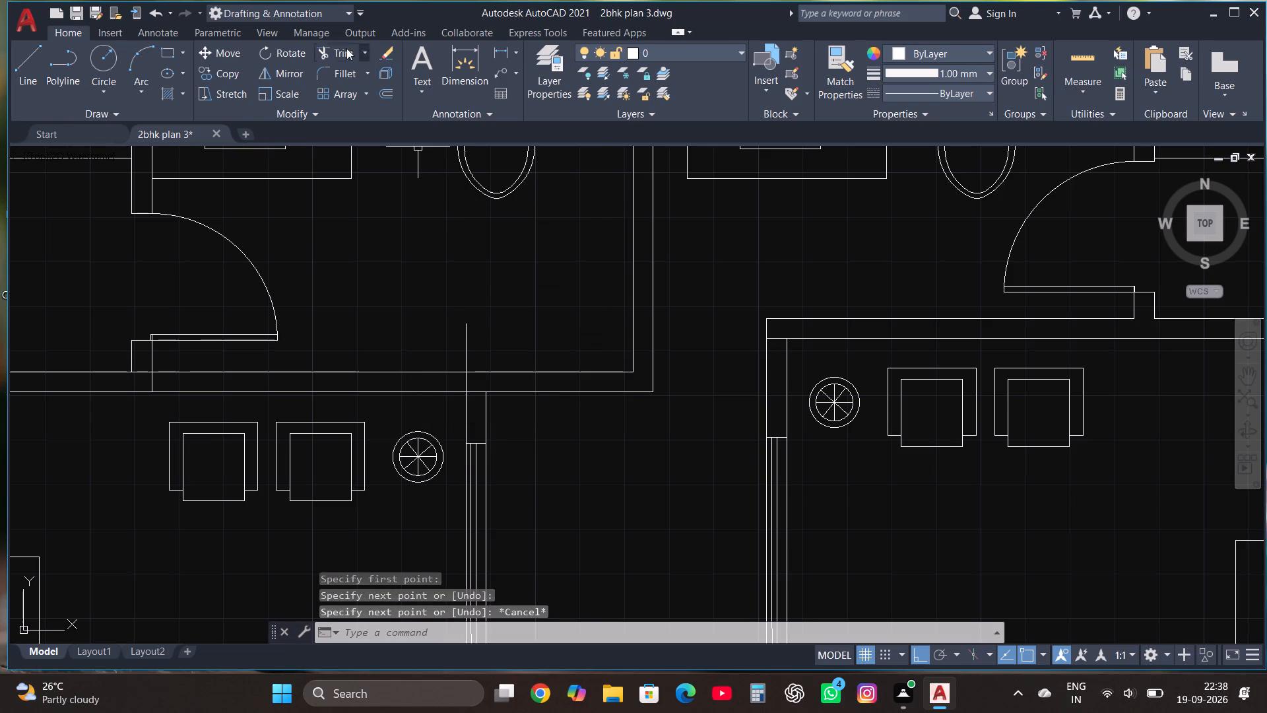
{"action": "left_click", "coordinate": [341, 54]}
{"action": "left_click", "coordinate": [470, 328]}
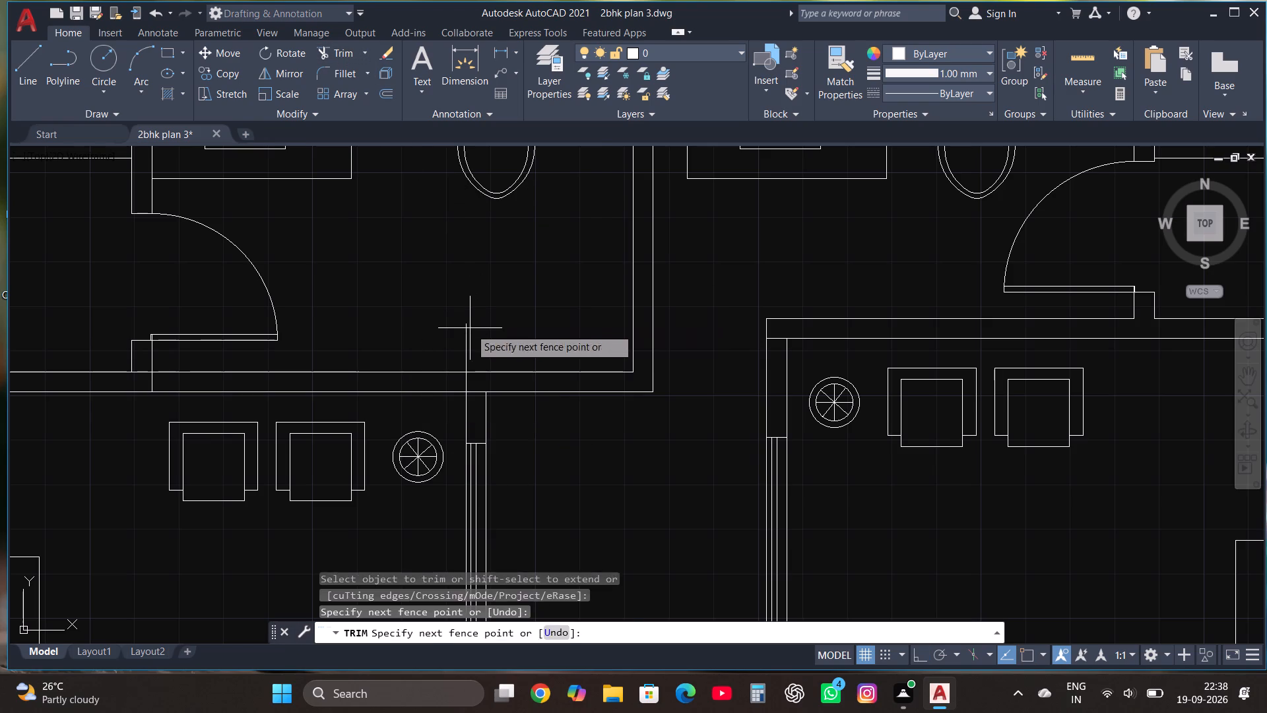
{"action": "left_click", "coordinate": [451, 329]}
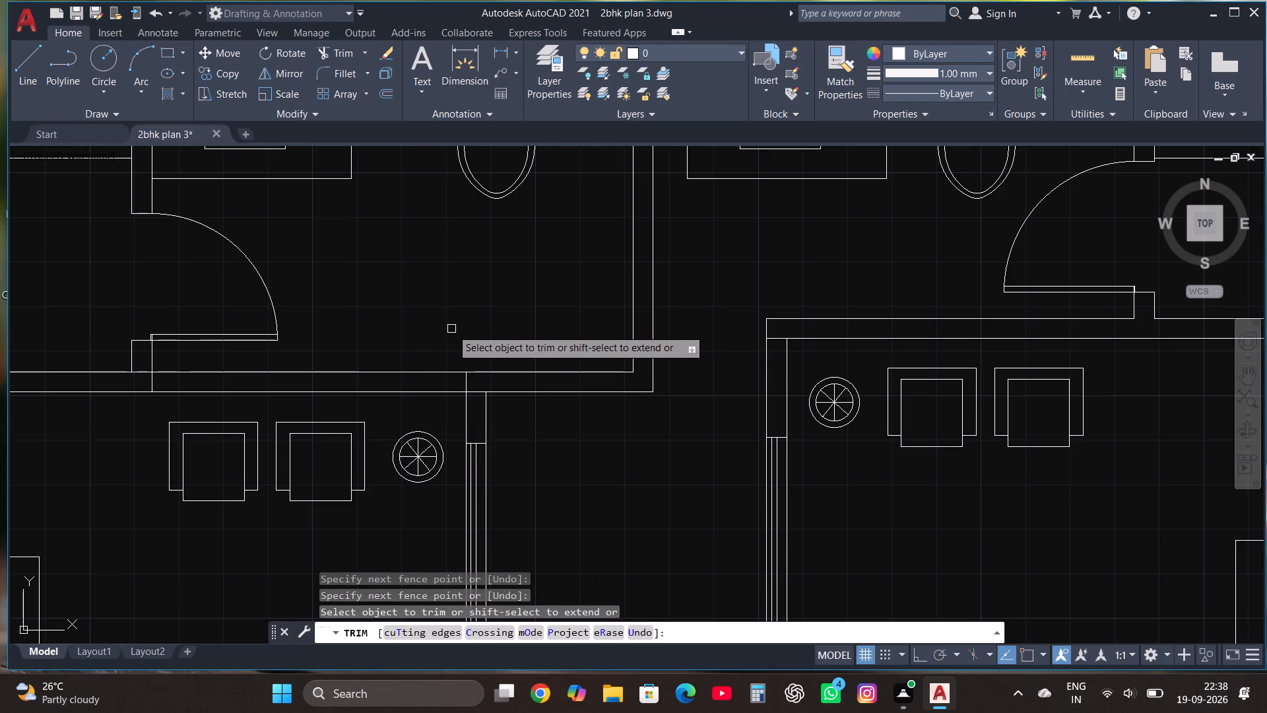
{"action": "key", "text": "Escape"}
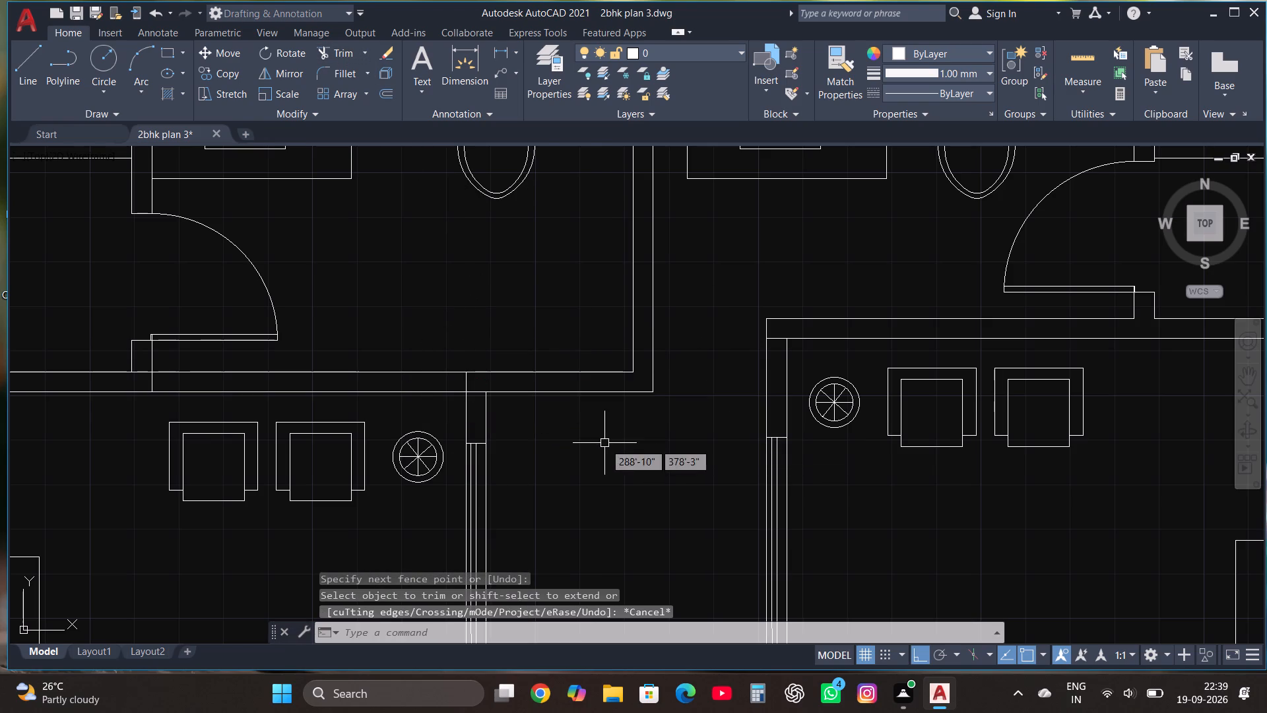
Draw a horizontal line about 2' long from the bathroom partition's south corner east to the east bedroom's west wall, trimming its overrun.
{"action": "left_click", "coordinate": [29, 65]}
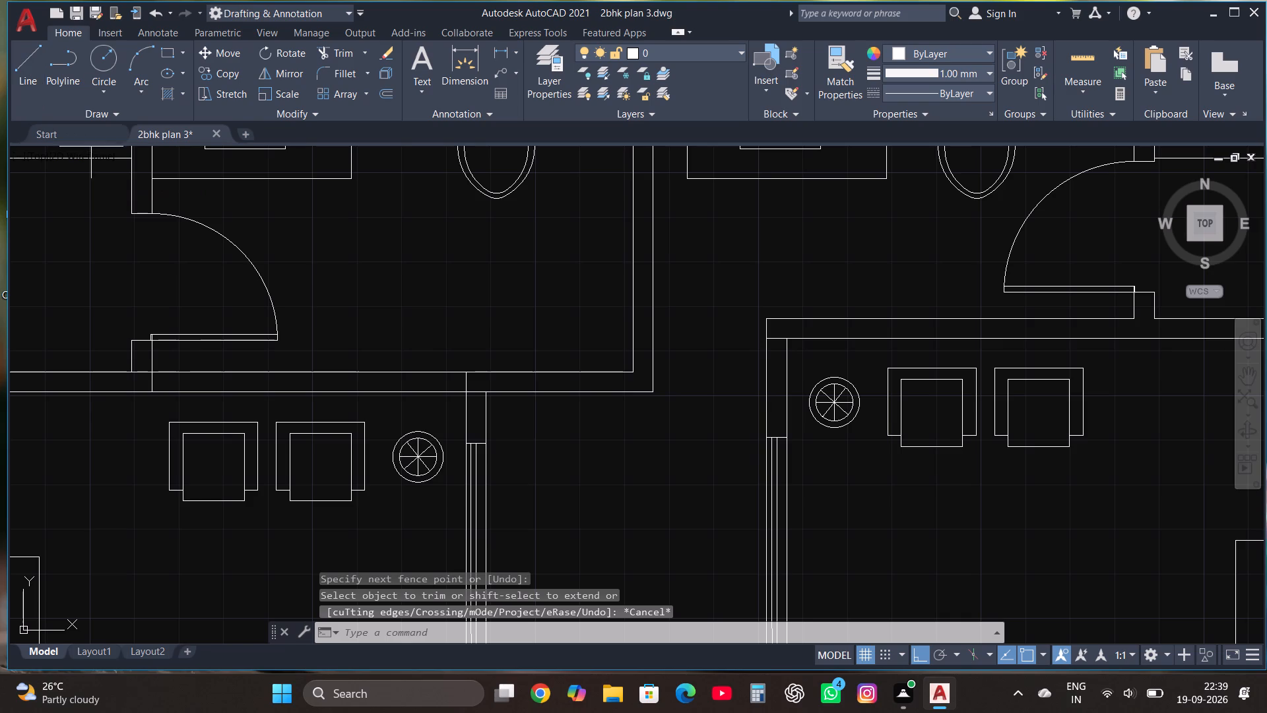
{"action": "left_click", "coordinate": [655, 389]}
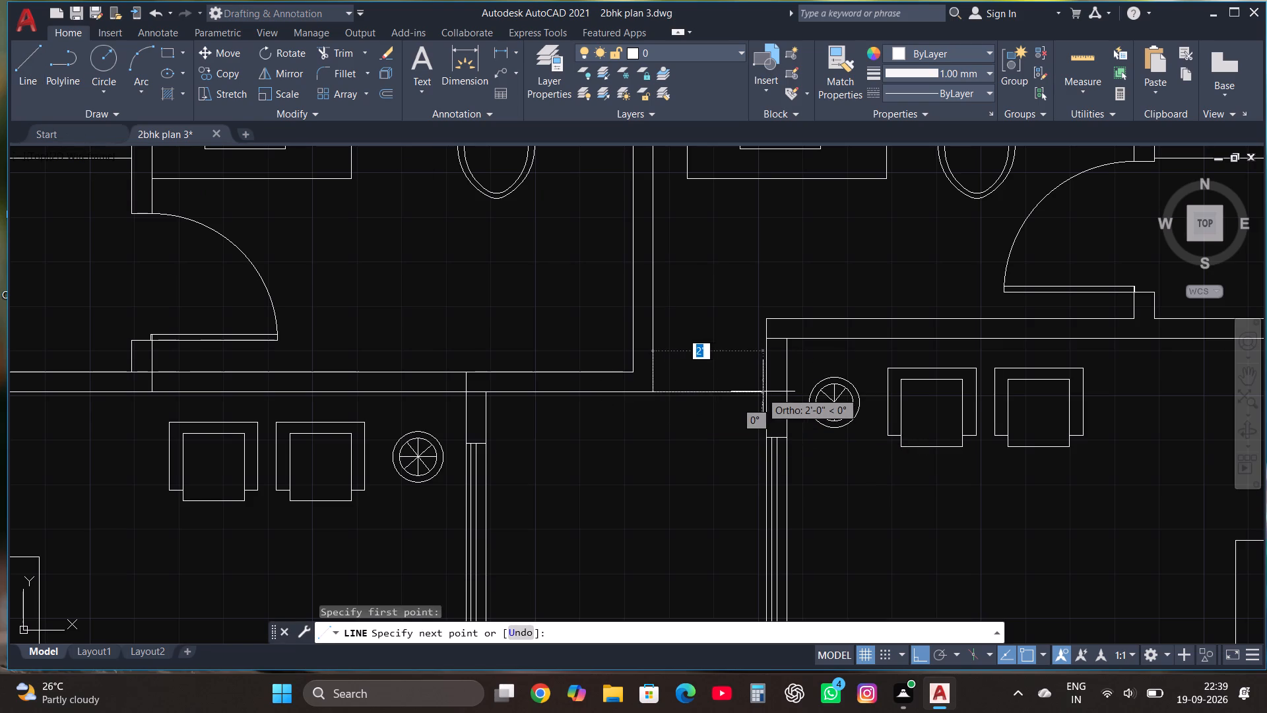
{"action": "left_click", "coordinate": [774, 393]}
{"action": "key", "text": "Escape"}
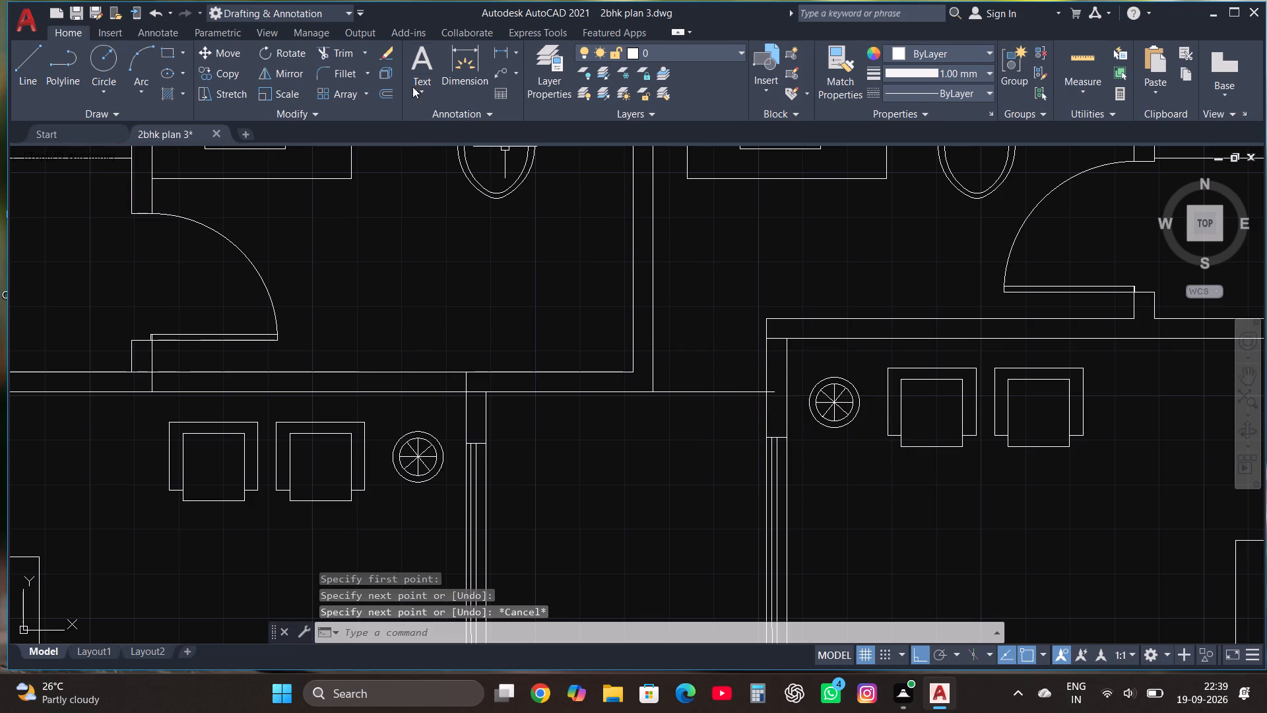
{"action": "left_click", "coordinate": [352, 51]}
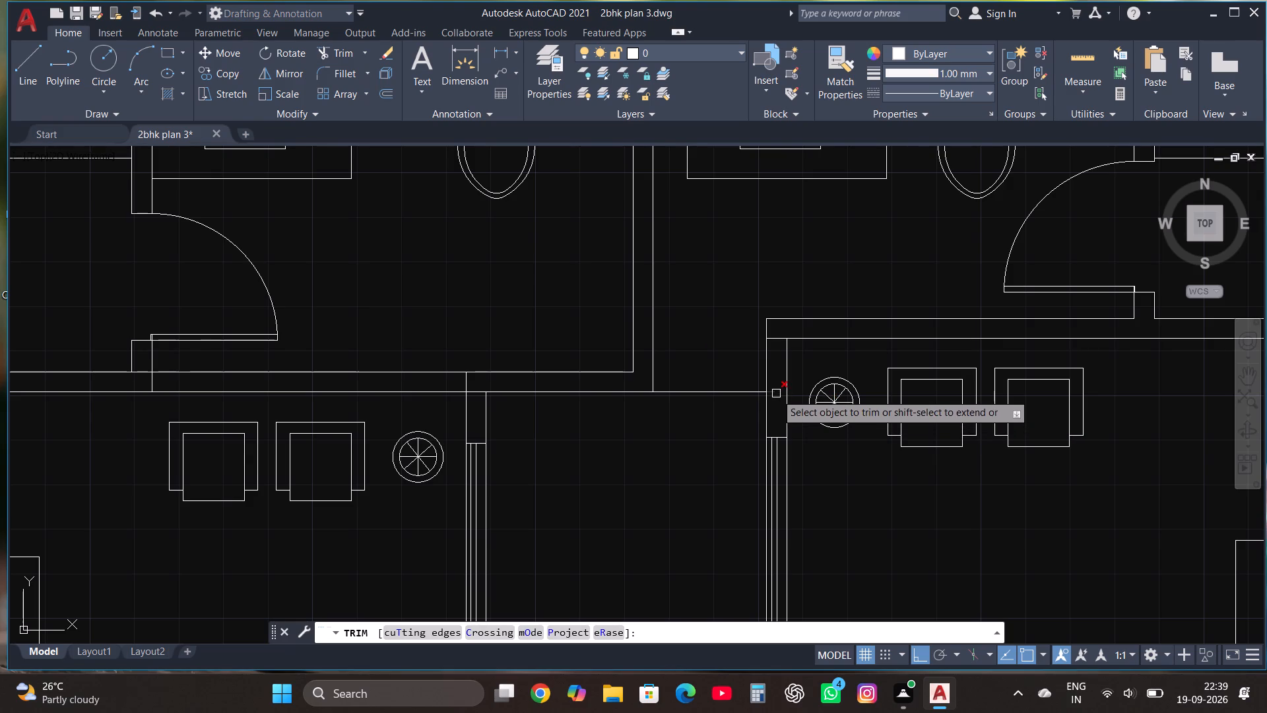
{"action": "left_click", "coordinate": [776, 393]}
{"action": "key", "text": "Escape"}
Draw the connecting wall's parallel north face from the partition to the east bedroom's wall, trimming its overrun and the partition line between the faces.
{"action": "left_click", "coordinate": [21, 65]}
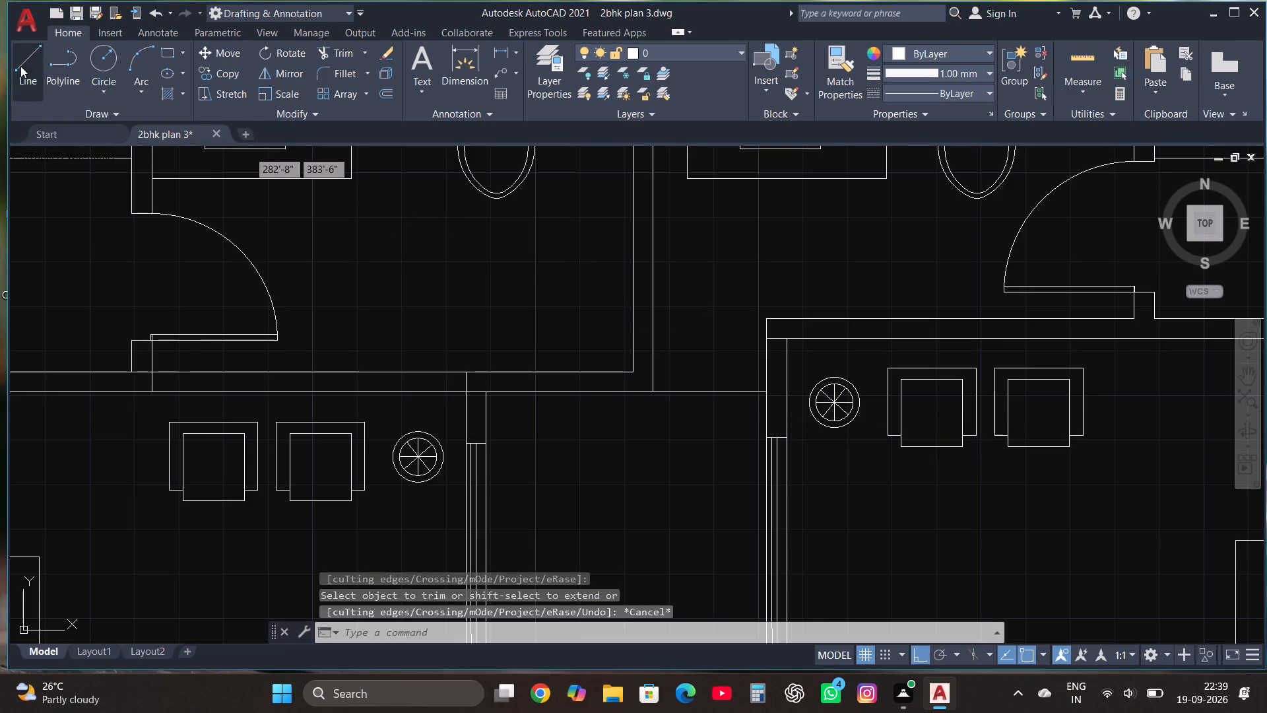
{"action": "scroll", "coordinate": [765, 388], "scroll_direction": "up", "scroll_amount": 1}
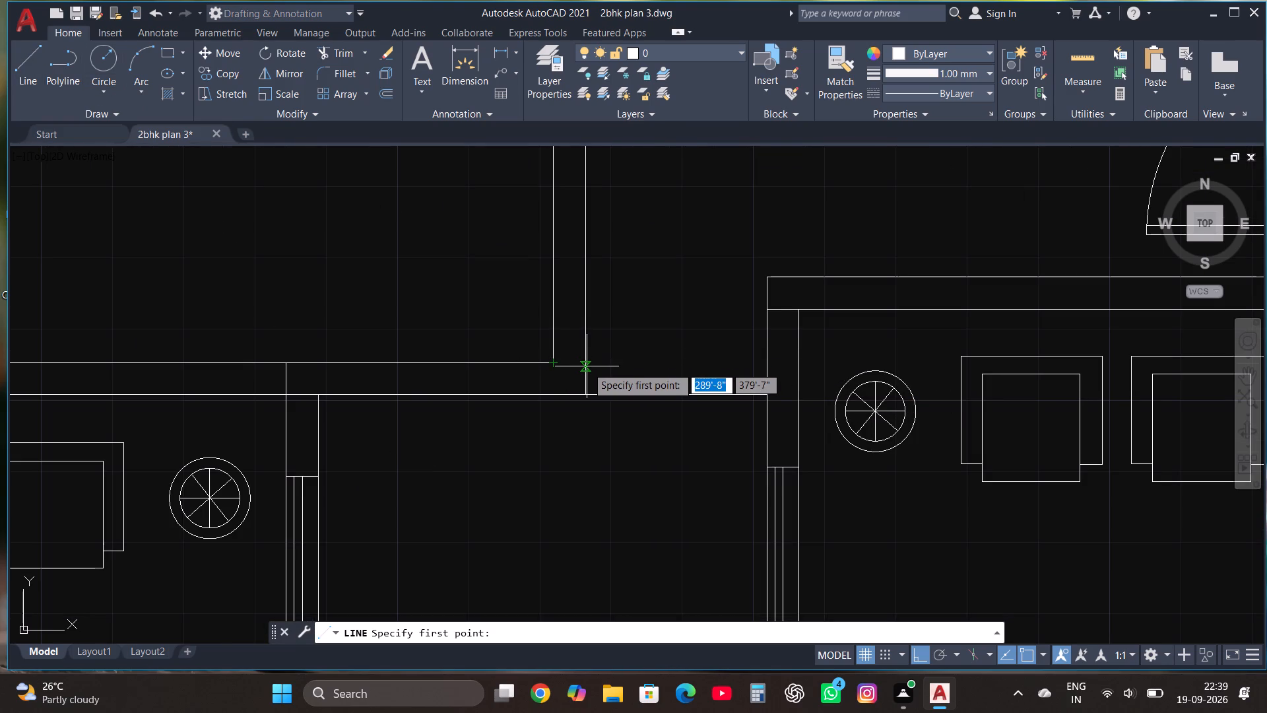
{"action": "left_click", "coordinate": [587, 362]}
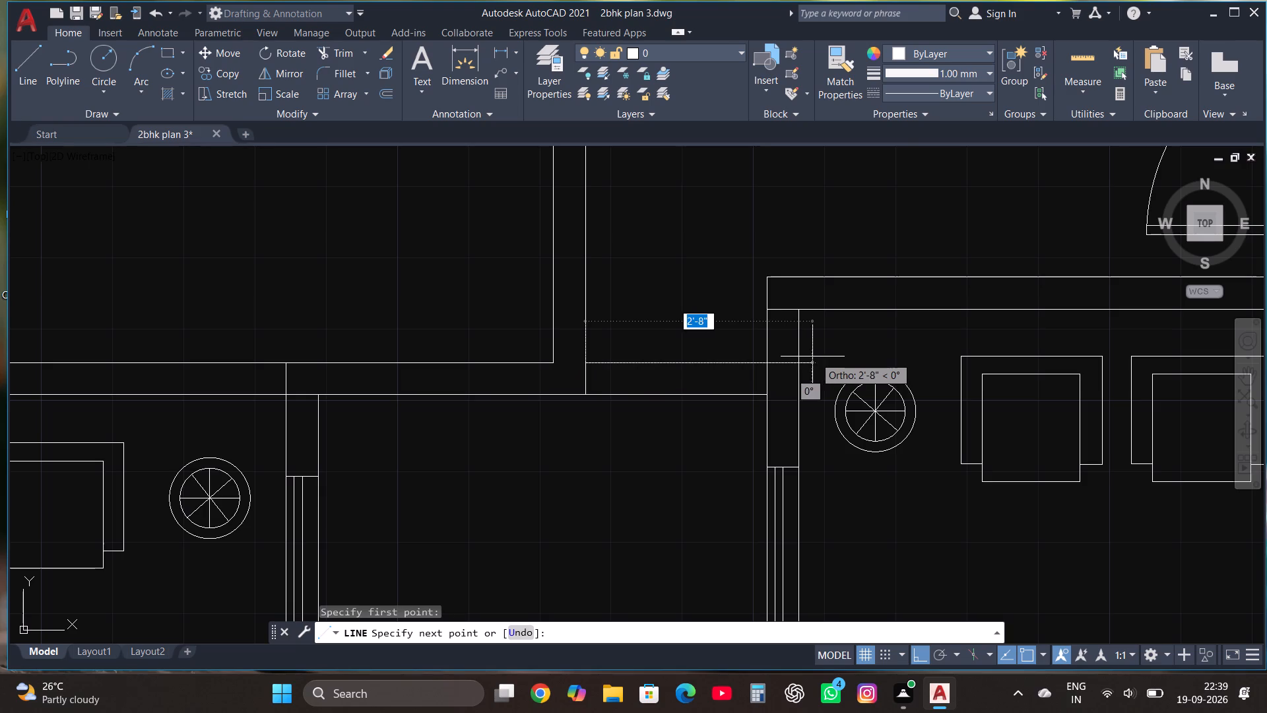
{"action": "left_click", "coordinate": [793, 354]}
{"action": "key", "text": "Escape"}
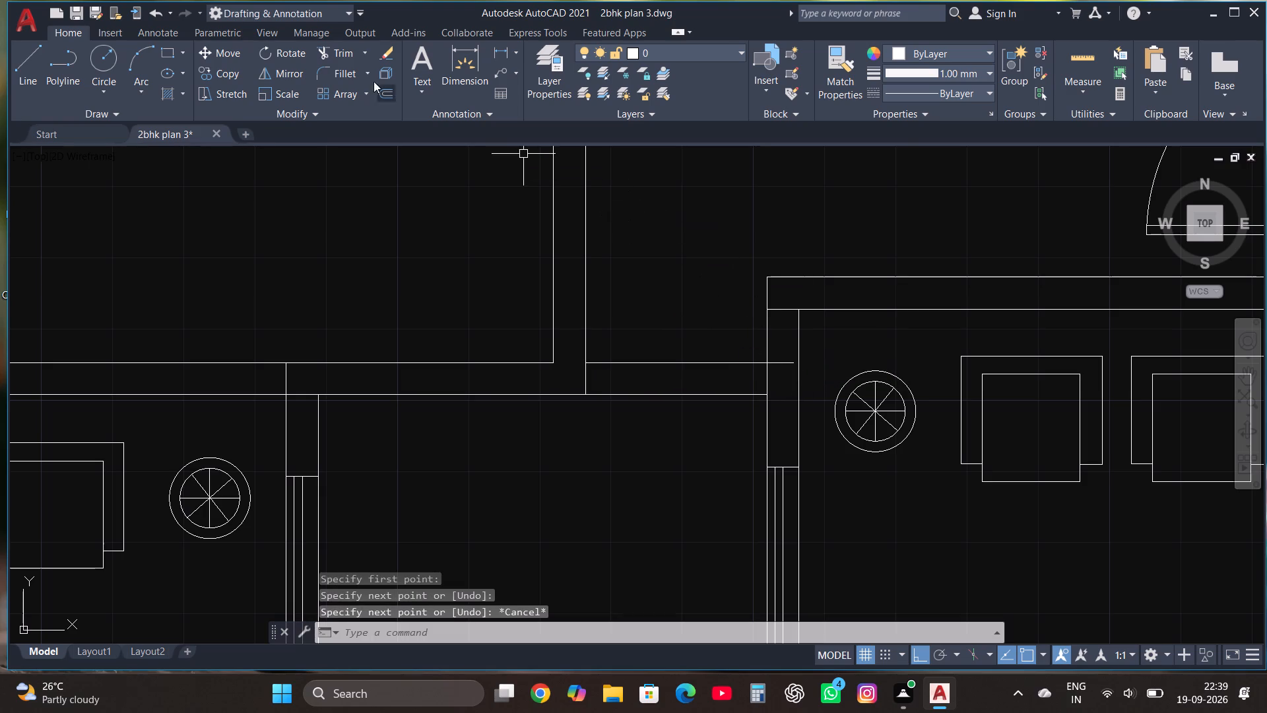
{"action": "left_click", "coordinate": [346, 57]}
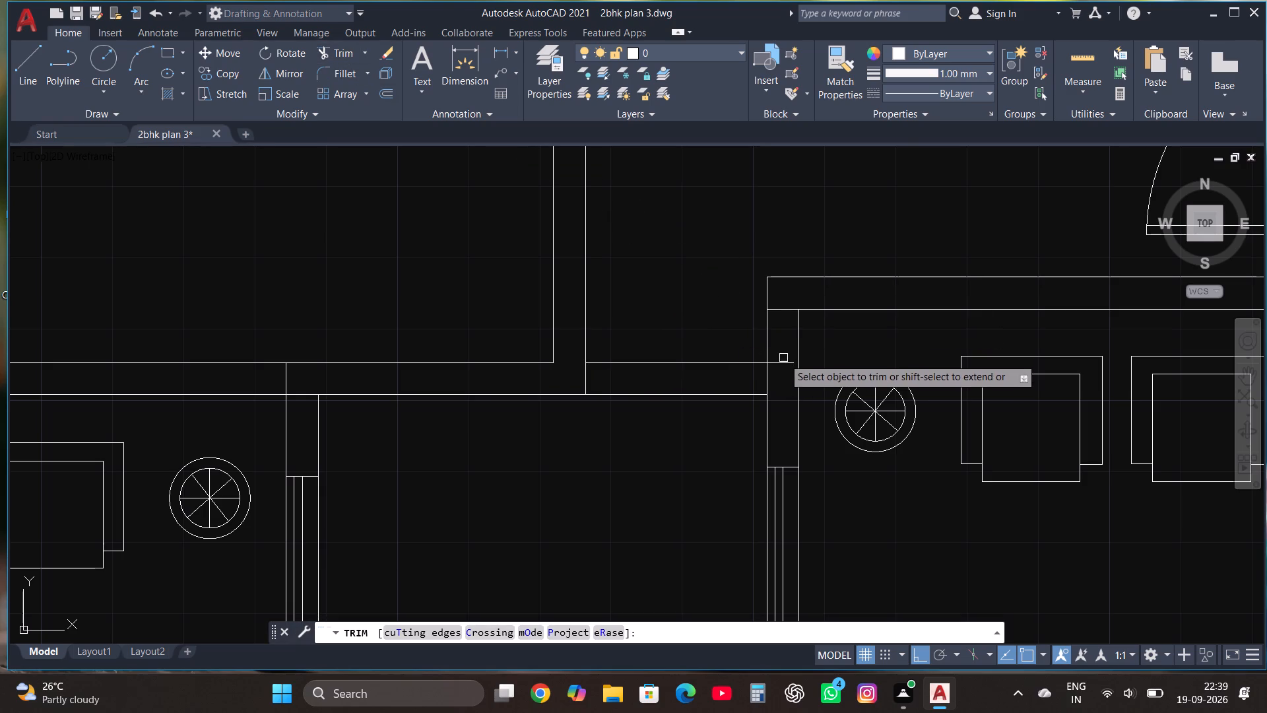
{"action": "left_click", "coordinate": [783, 360]}
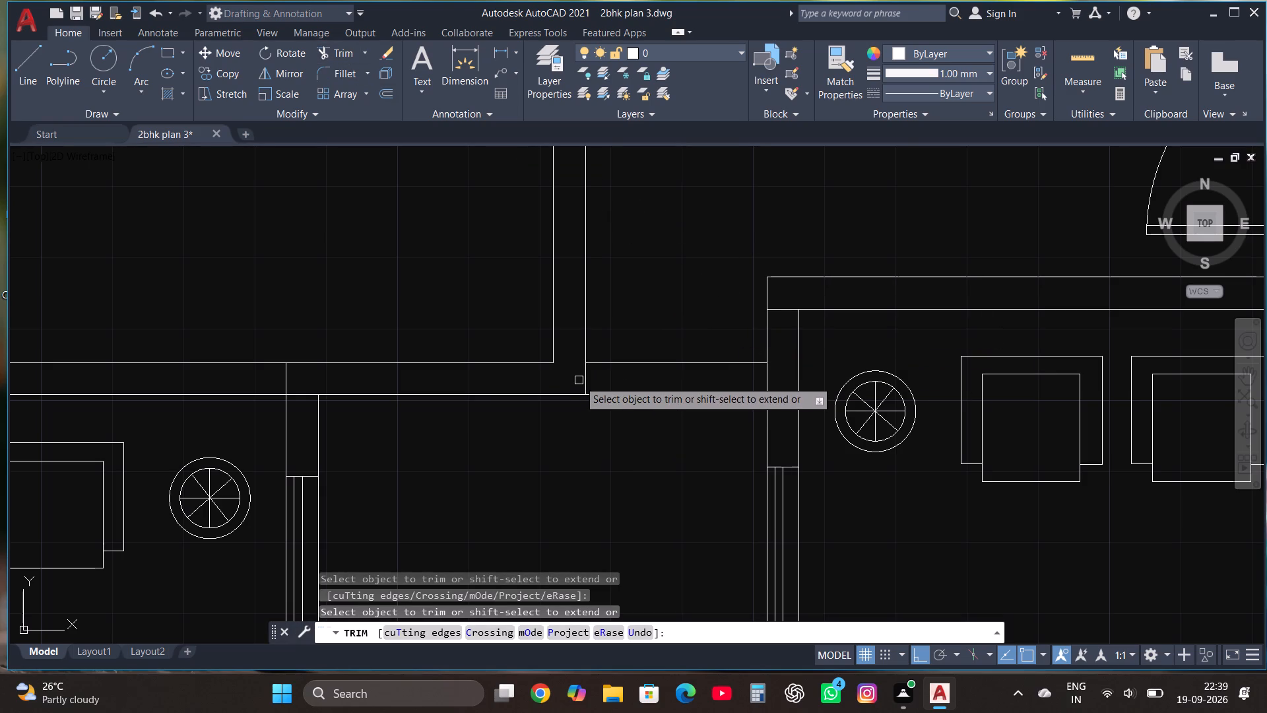
{"action": "left_click", "coordinate": [586, 381]}
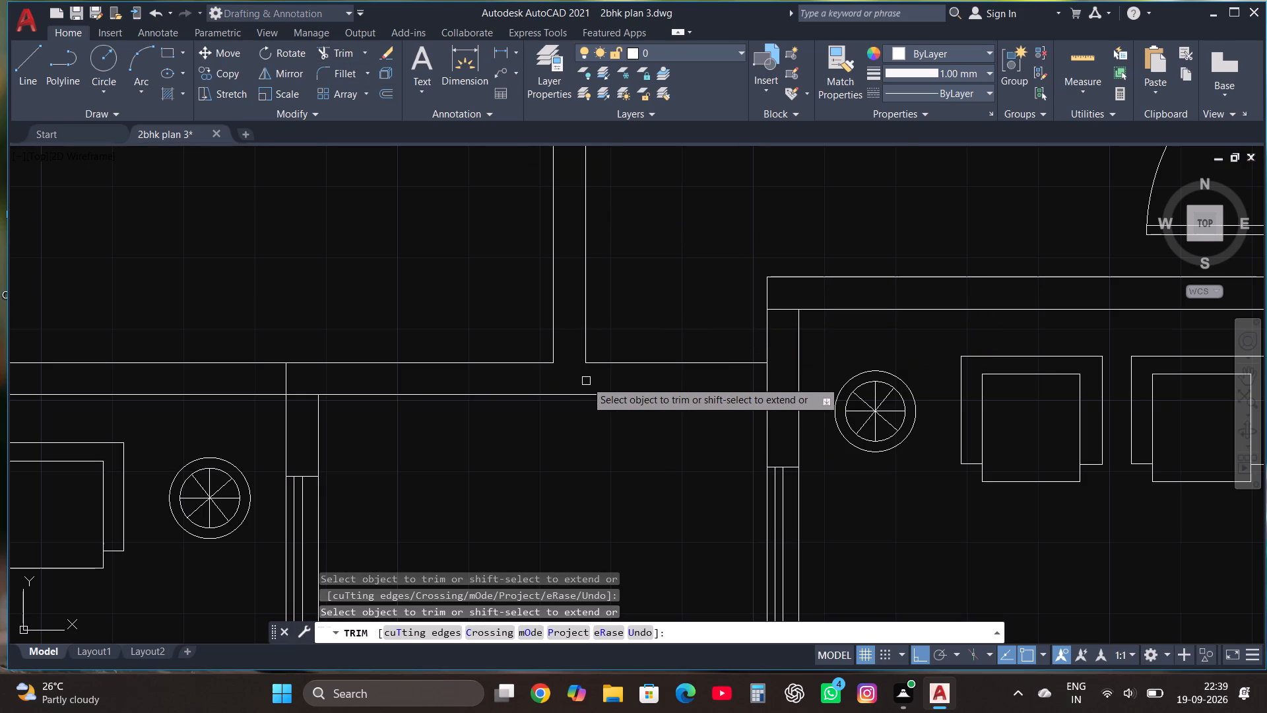
{"action": "key", "text": "Escape"}
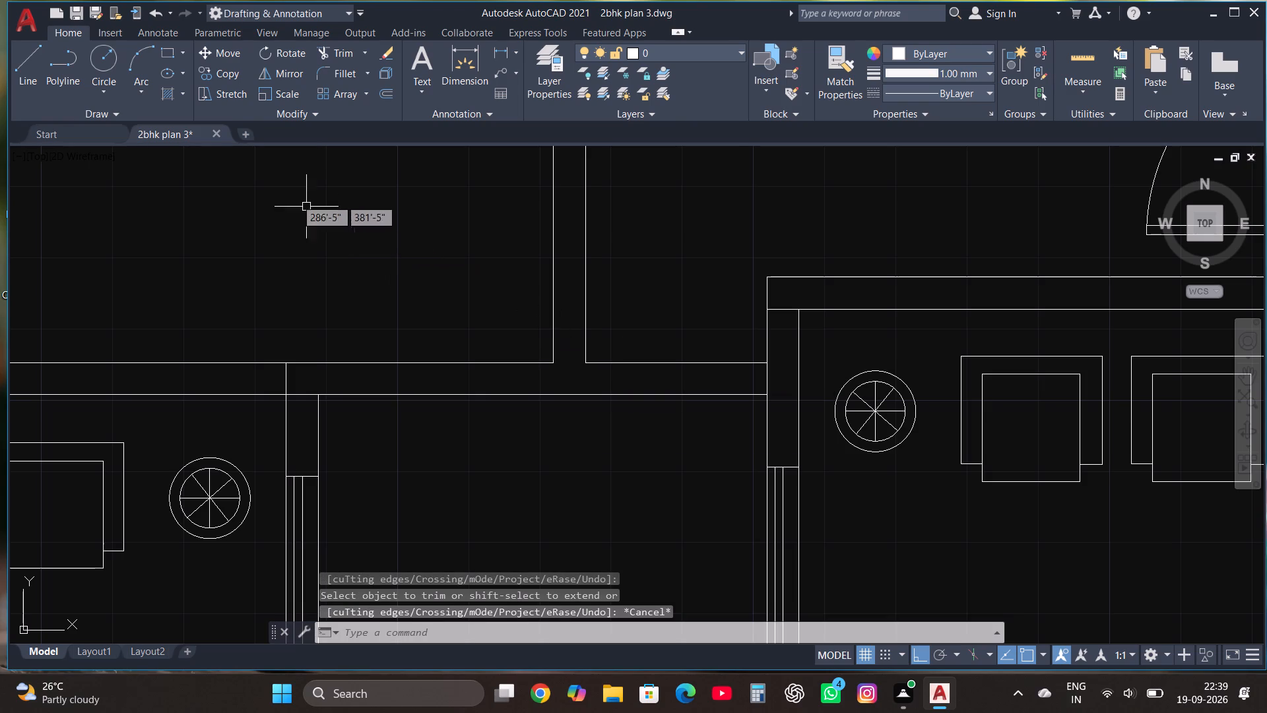
Extend both faces of the bathroom partition south across the bathroom wall with vertical lines, trimming the overruns at the wall's south face.
{"action": "left_click", "coordinate": [28, 67]}
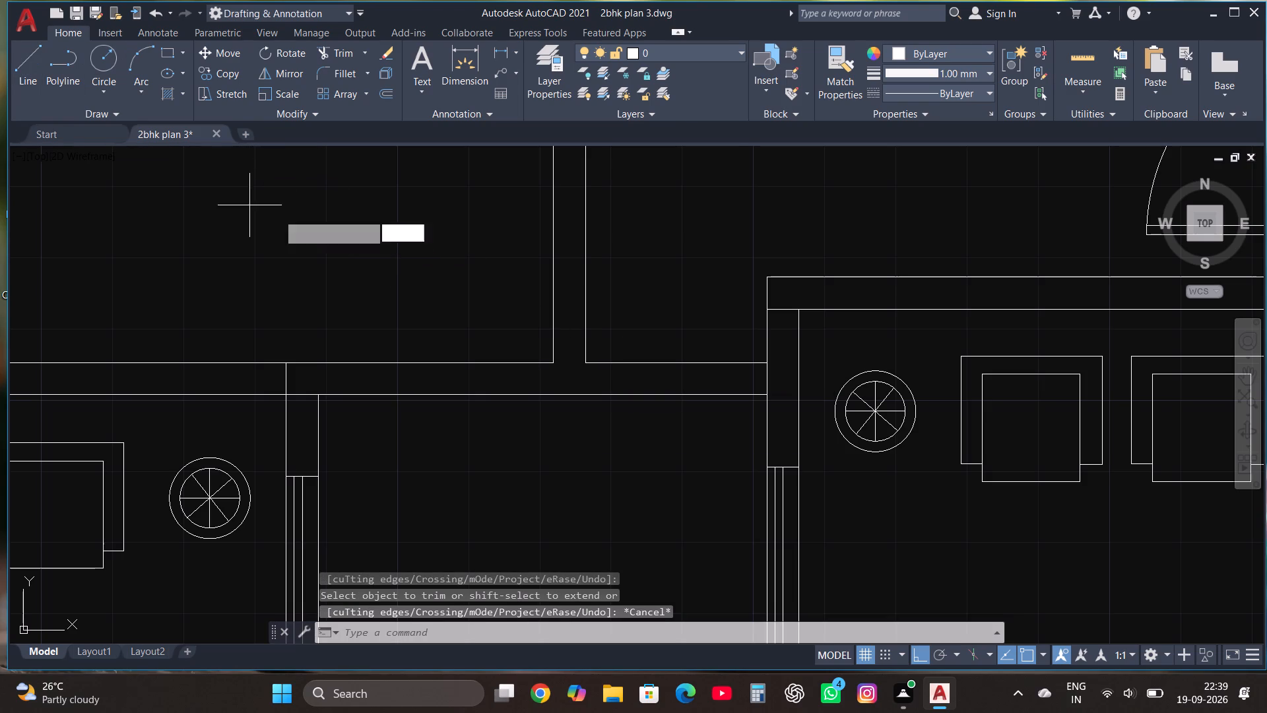
{"action": "left_click", "coordinate": [552, 364]}
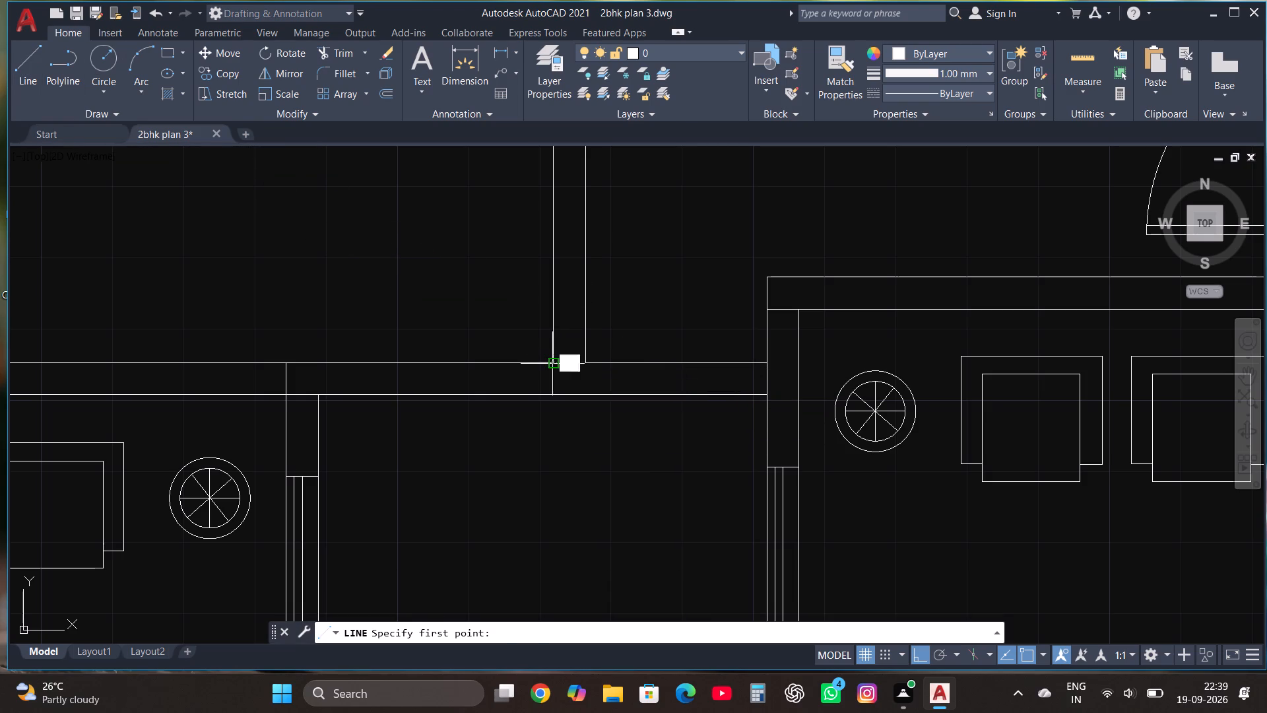
{"action": "left_click", "coordinate": [554, 417]}
{"action": "key", "text": "Escape"}
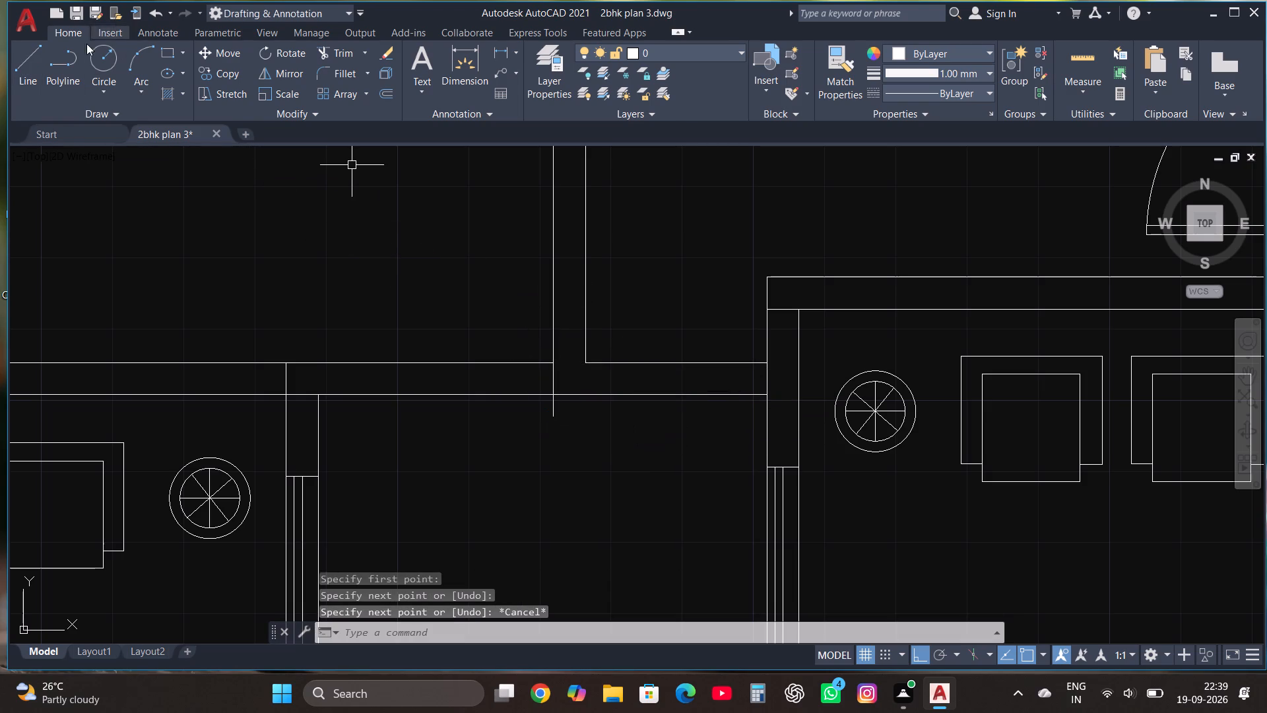
{"action": "left_click", "coordinate": [34, 57]}
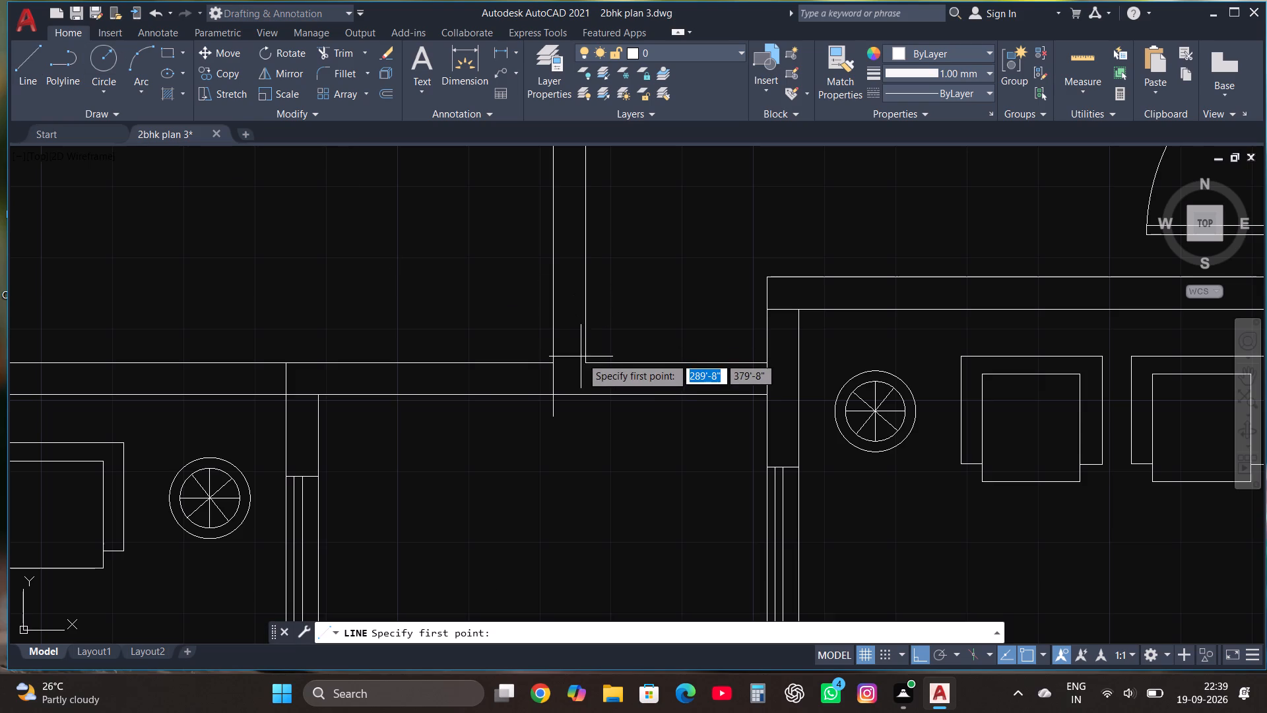
{"action": "left_click", "coordinate": [584, 367]}
{"action": "left_click", "coordinate": [582, 420]}
{"action": "key", "text": "Escape"}
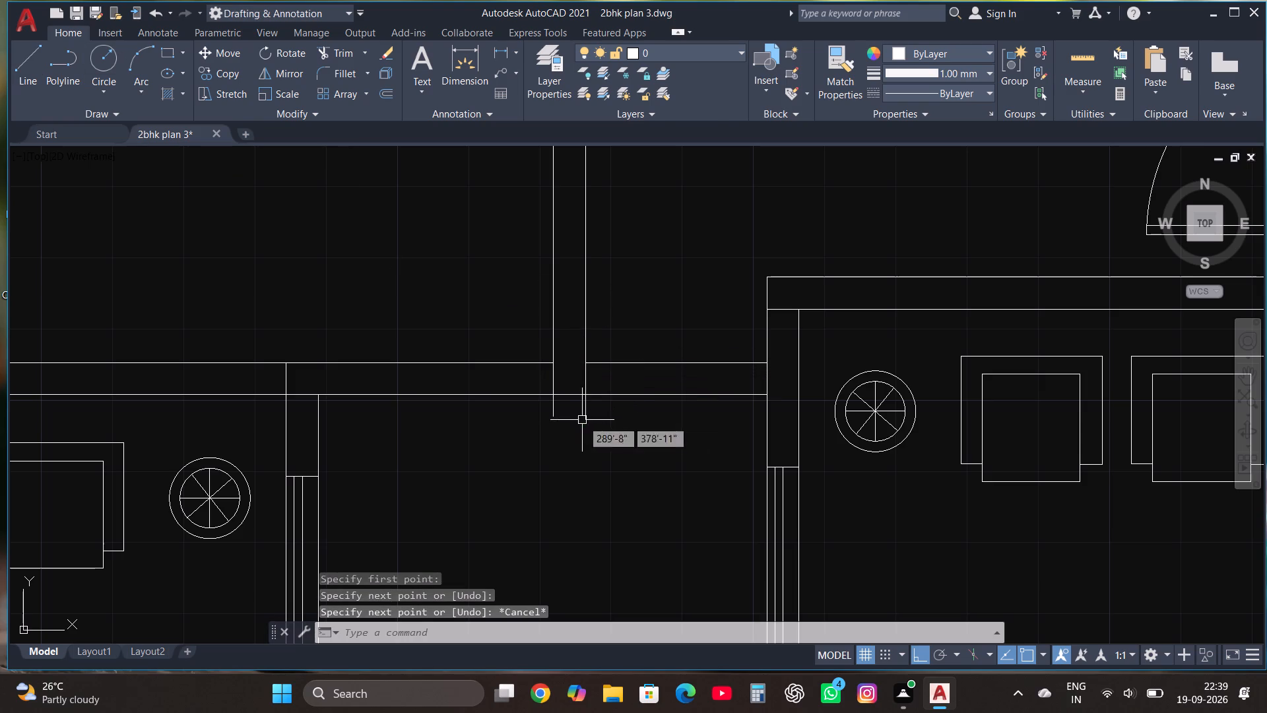
{"action": "left_click", "coordinate": [338, 53]}
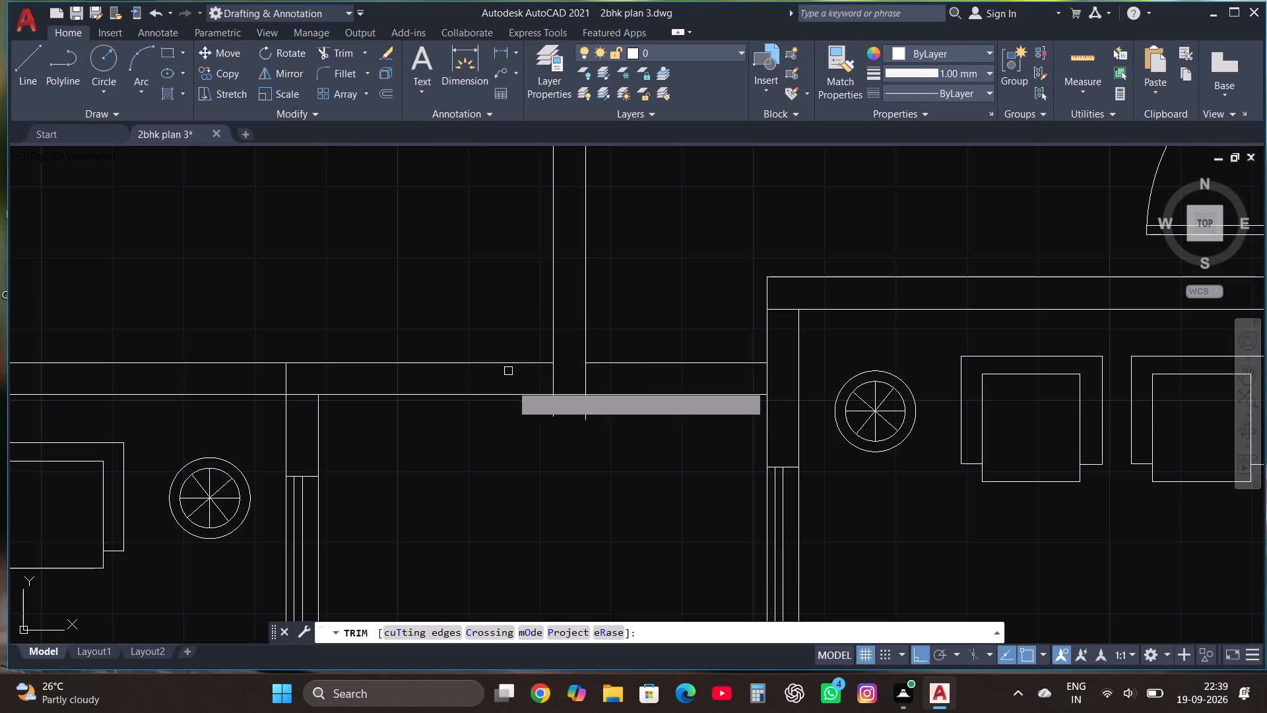
{"action": "left_click", "coordinate": [558, 409]}
{"action": "left_click", "coordinate": [546, 411]}
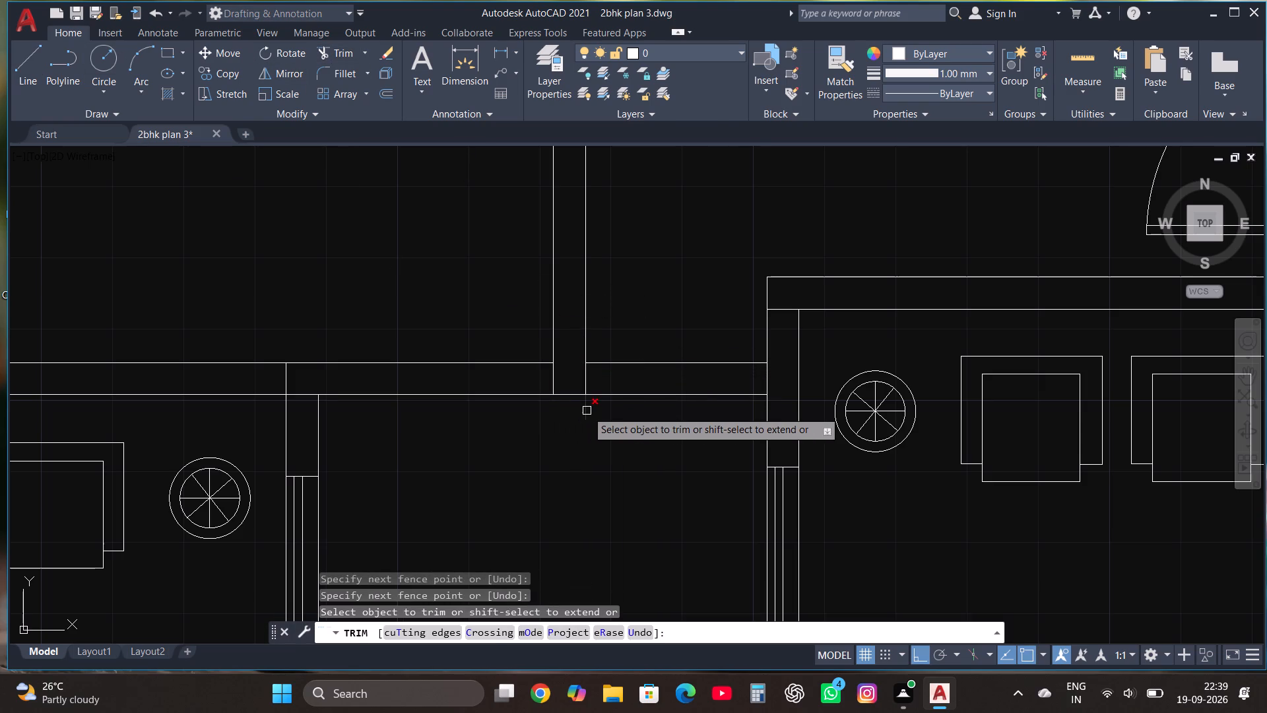
{"action": "left_click", "coordinate": [588, 412]}
{"action": "key", "text": "Escape"}
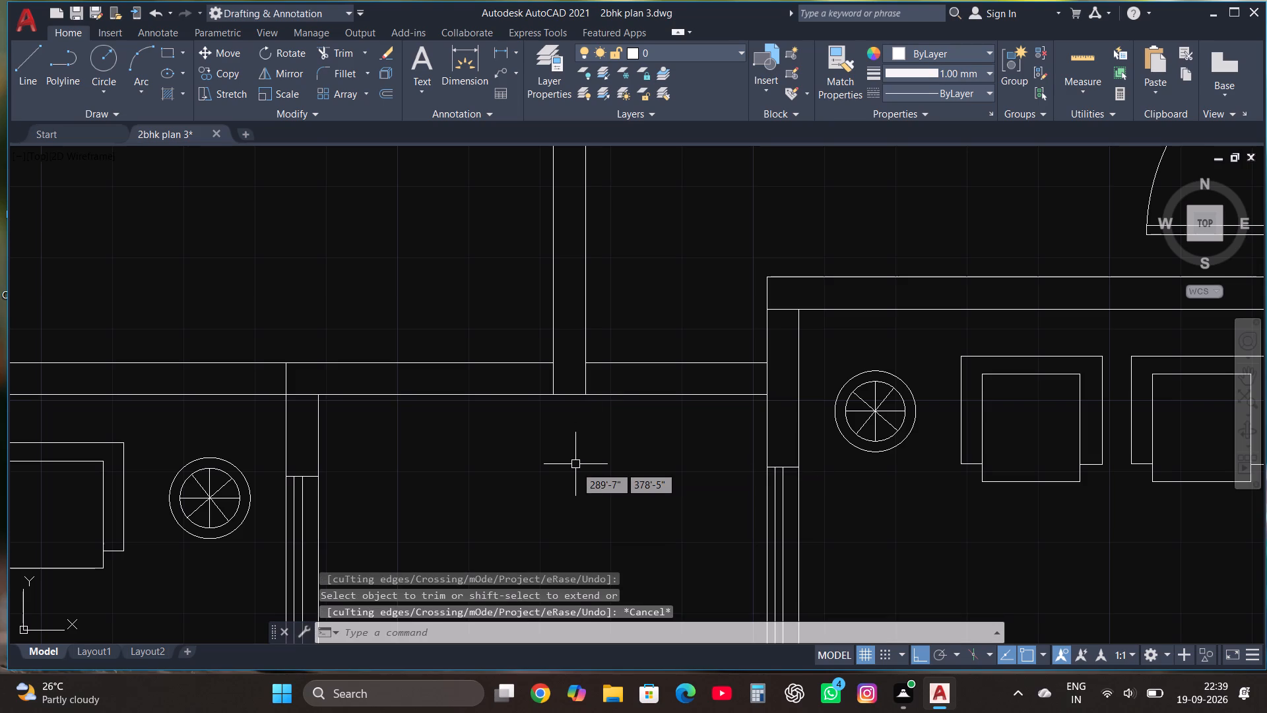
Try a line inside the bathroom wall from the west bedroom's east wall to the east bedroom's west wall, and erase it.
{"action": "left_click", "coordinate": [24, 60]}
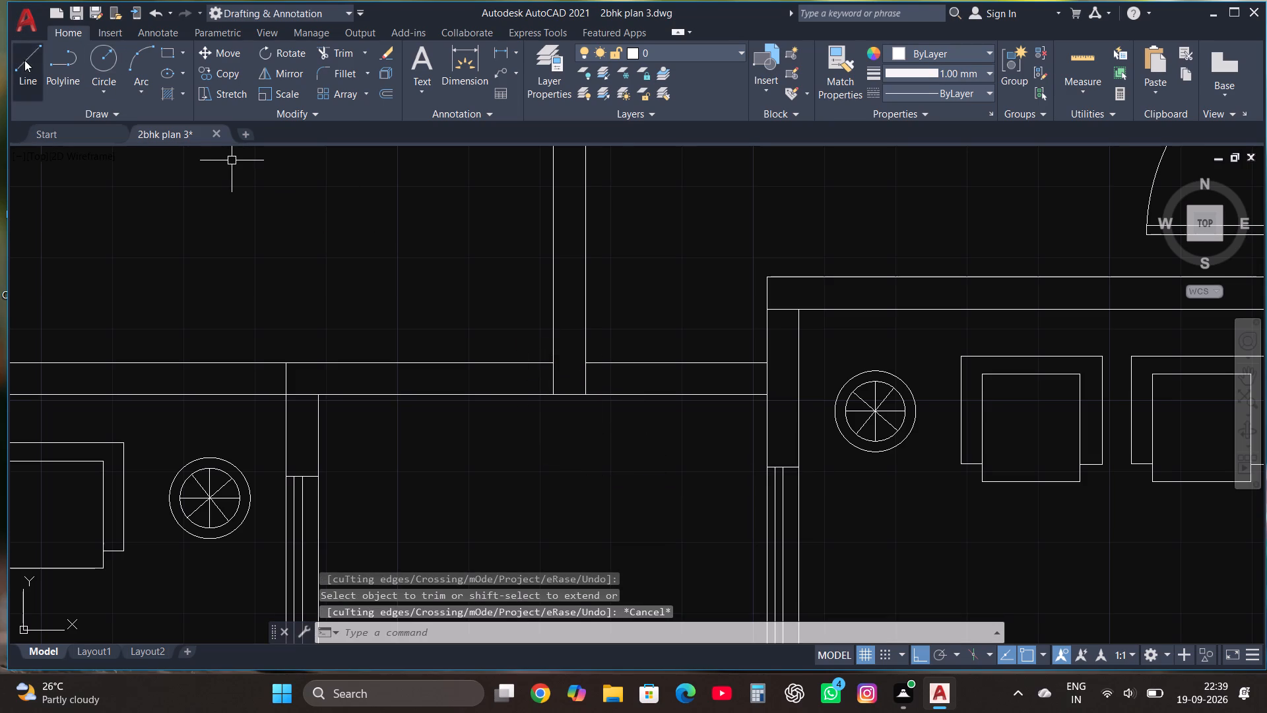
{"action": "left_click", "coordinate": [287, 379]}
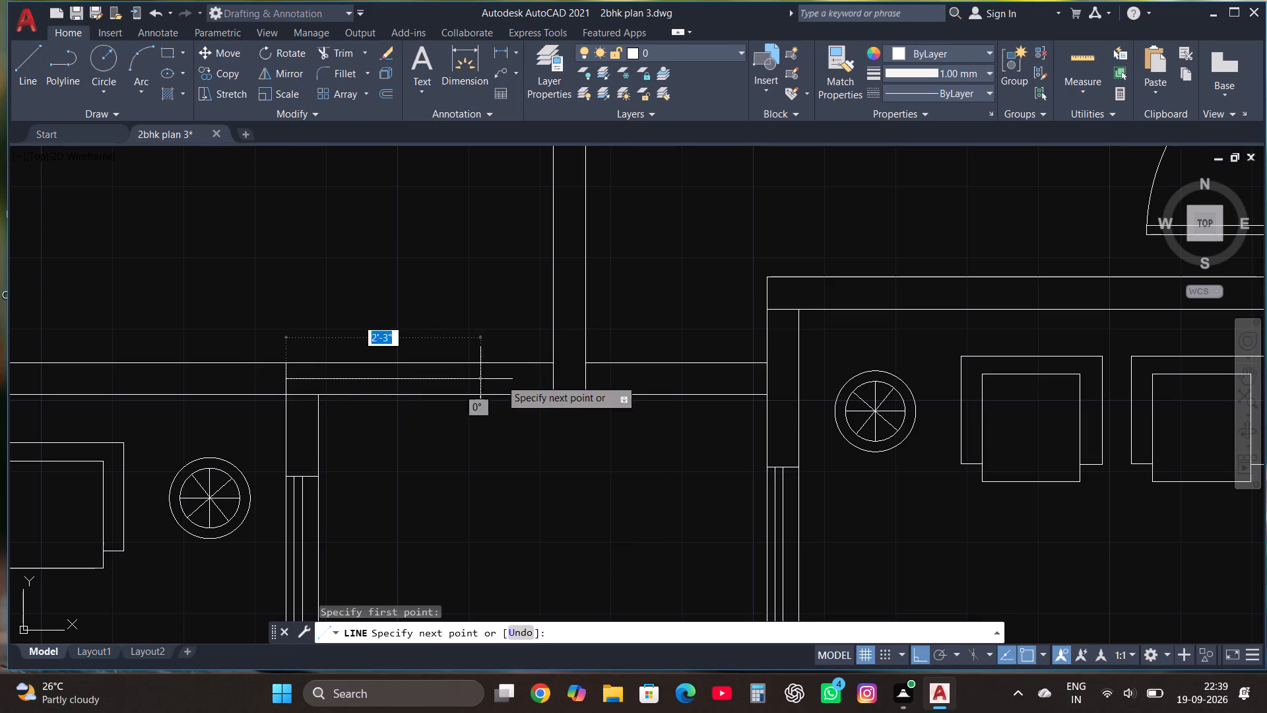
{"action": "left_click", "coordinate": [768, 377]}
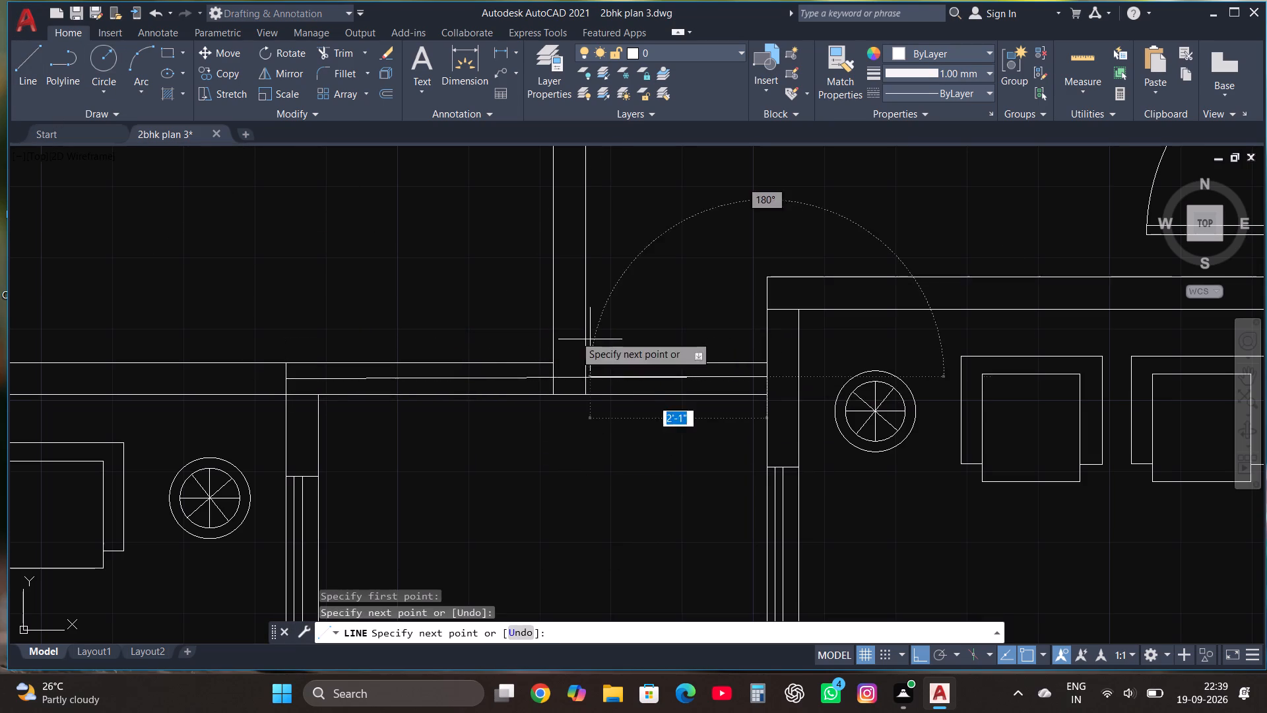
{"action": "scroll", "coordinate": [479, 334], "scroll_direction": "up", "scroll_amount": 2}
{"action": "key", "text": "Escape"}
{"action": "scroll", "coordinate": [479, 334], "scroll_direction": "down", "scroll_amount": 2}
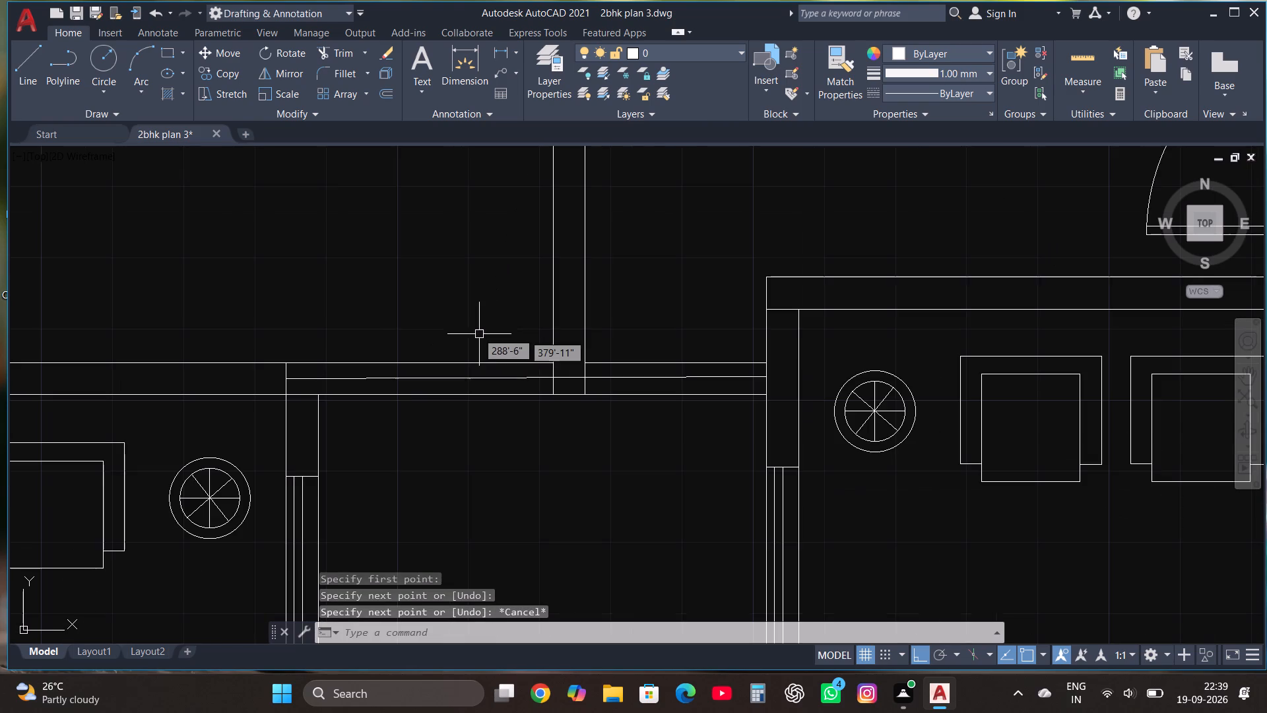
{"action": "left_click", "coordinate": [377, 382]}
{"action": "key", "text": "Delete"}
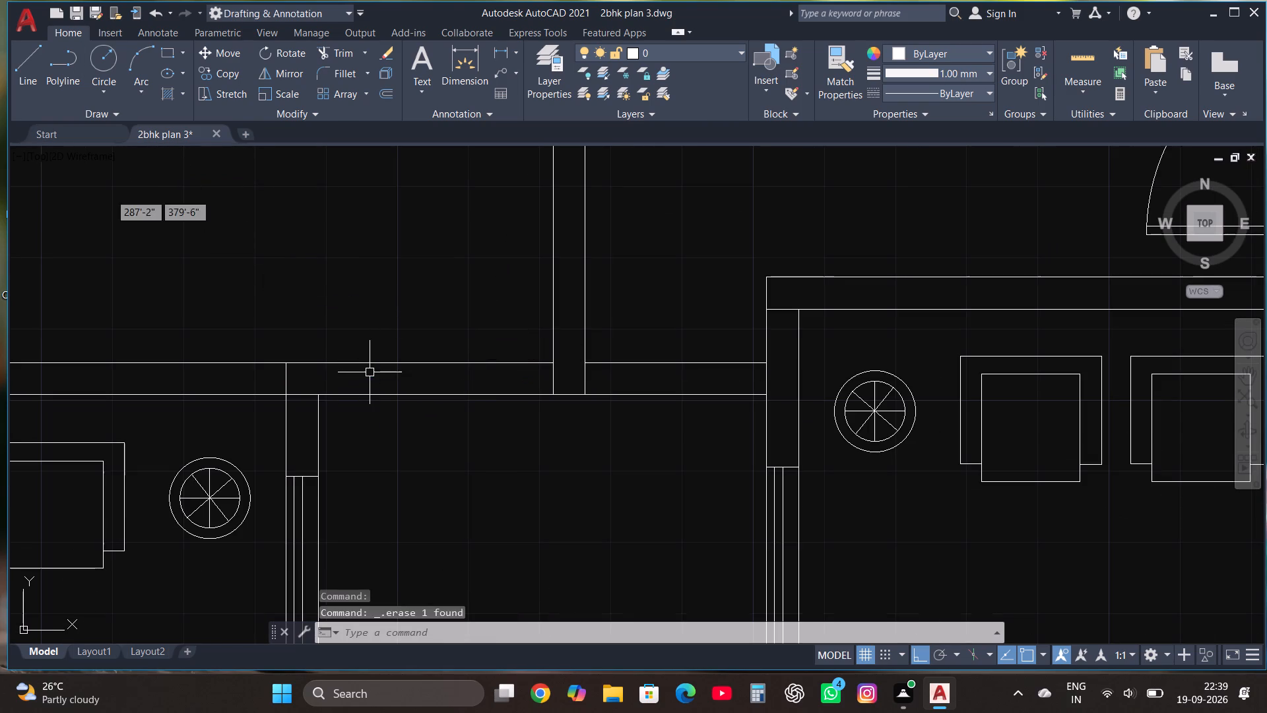
Draw a horizontal line midway between the bathroom wall's faces, from the west bedroom's east wall to the east bedroom's west wall, trimming the overrun.
{"action": "left_click", "coordinate": [19, 66]}
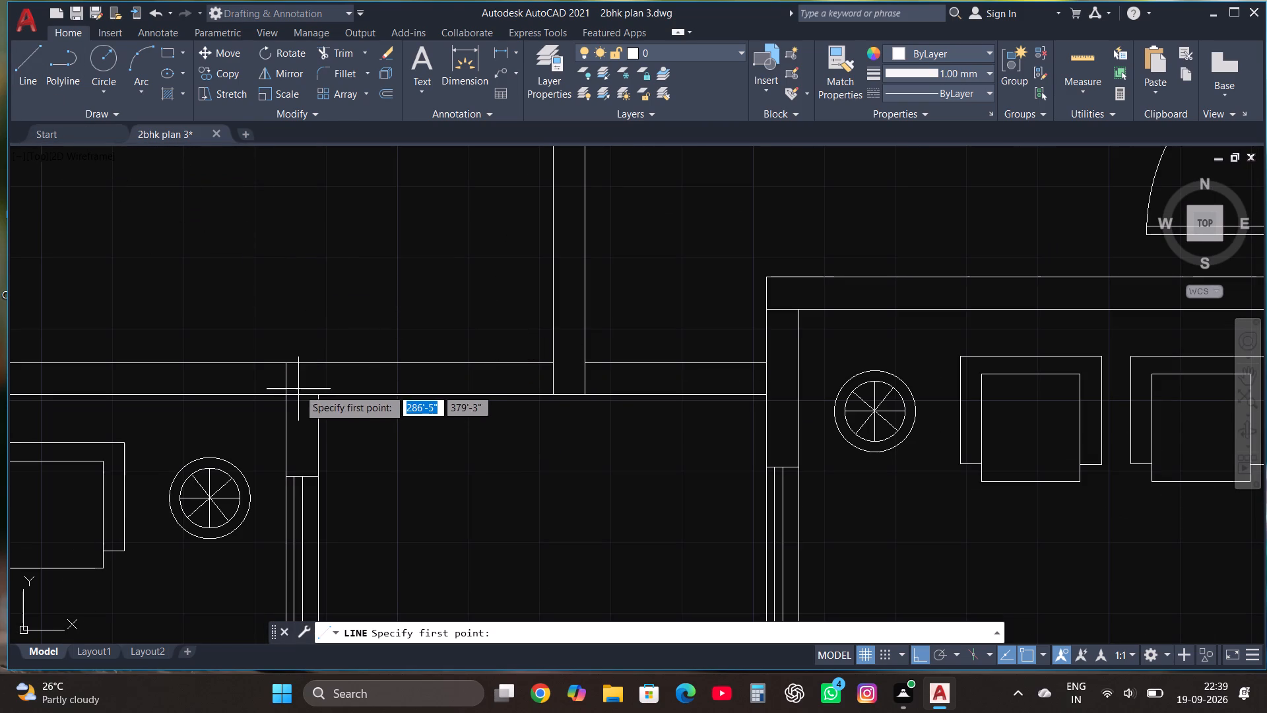
{"action": "left_click", "coordinate": [284, 380]}
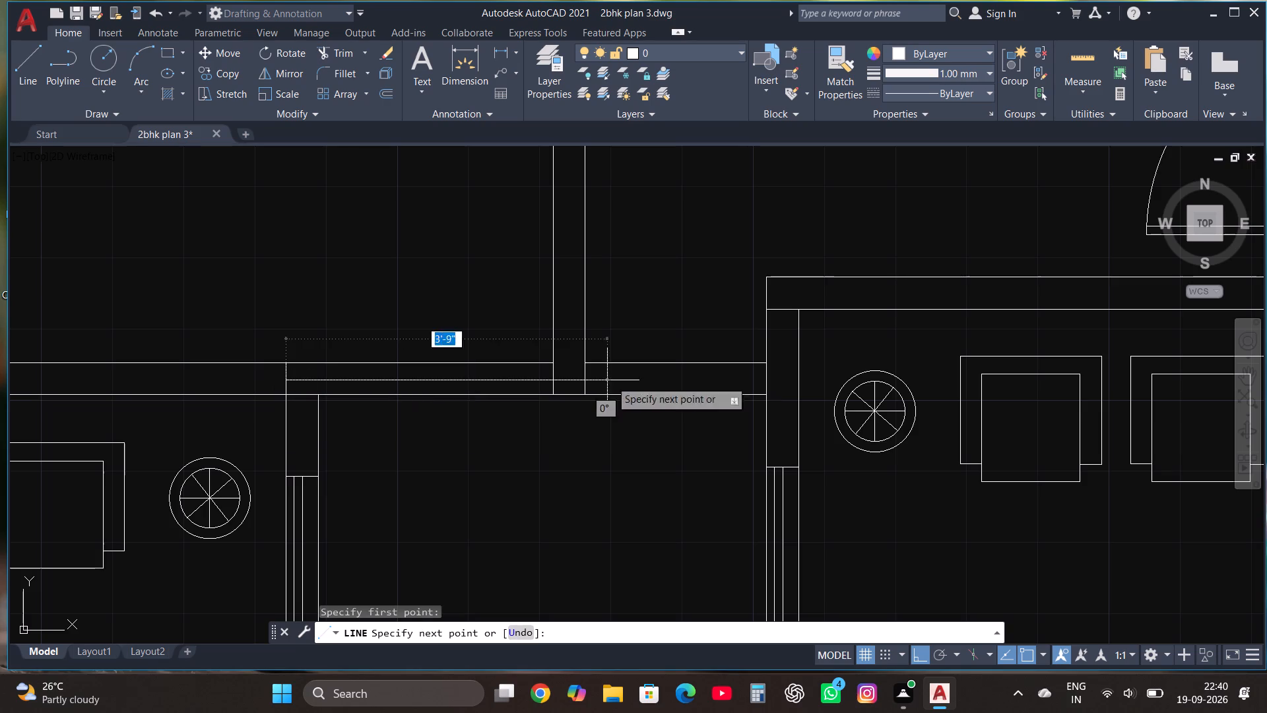
{"action": "left_click", "coordinate": [771, 366]}
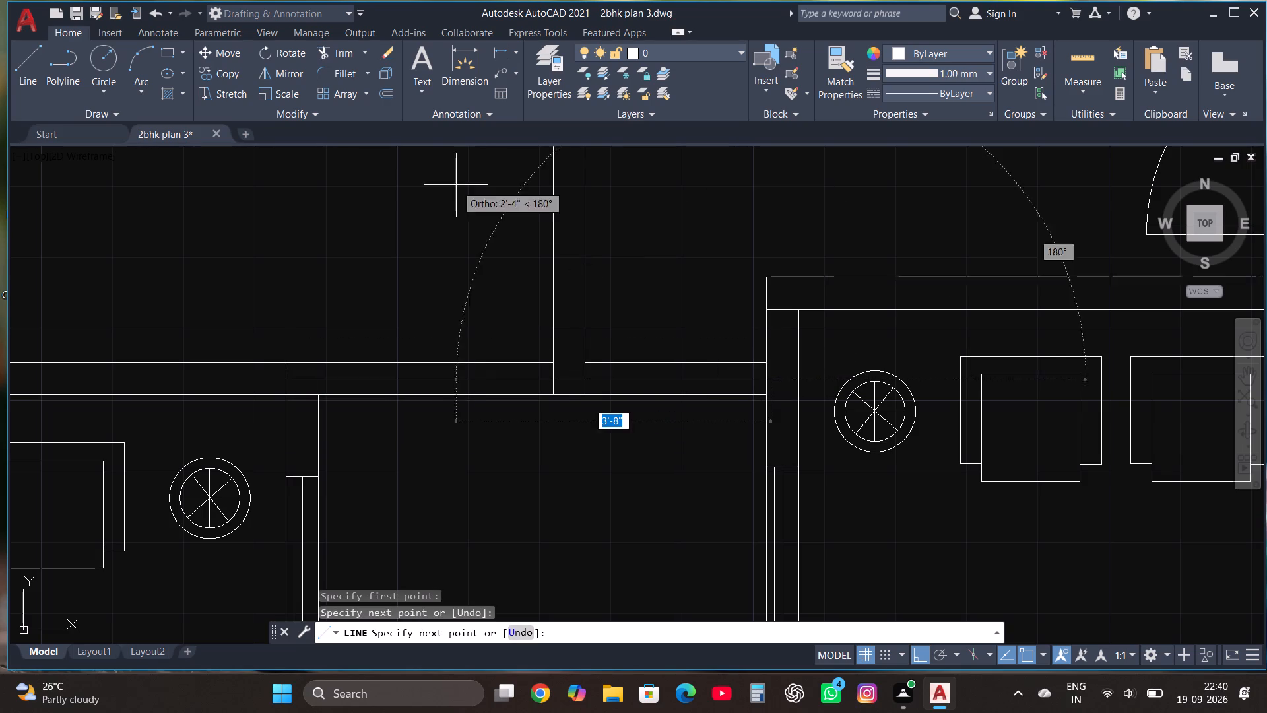
{"action": "left_click", "coordinate": [344, 53]}
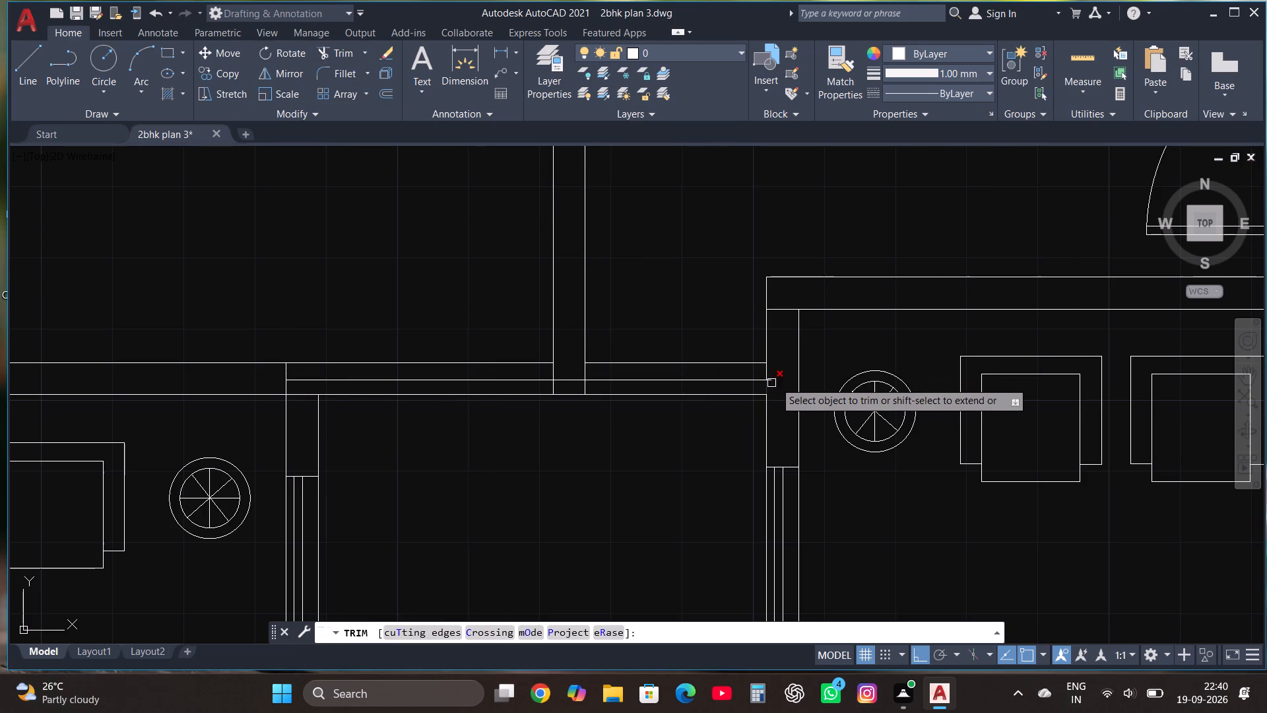
{"action": "left_click", "coordinate": [774, 382]}
{"action": "key", "text": "Escape"}
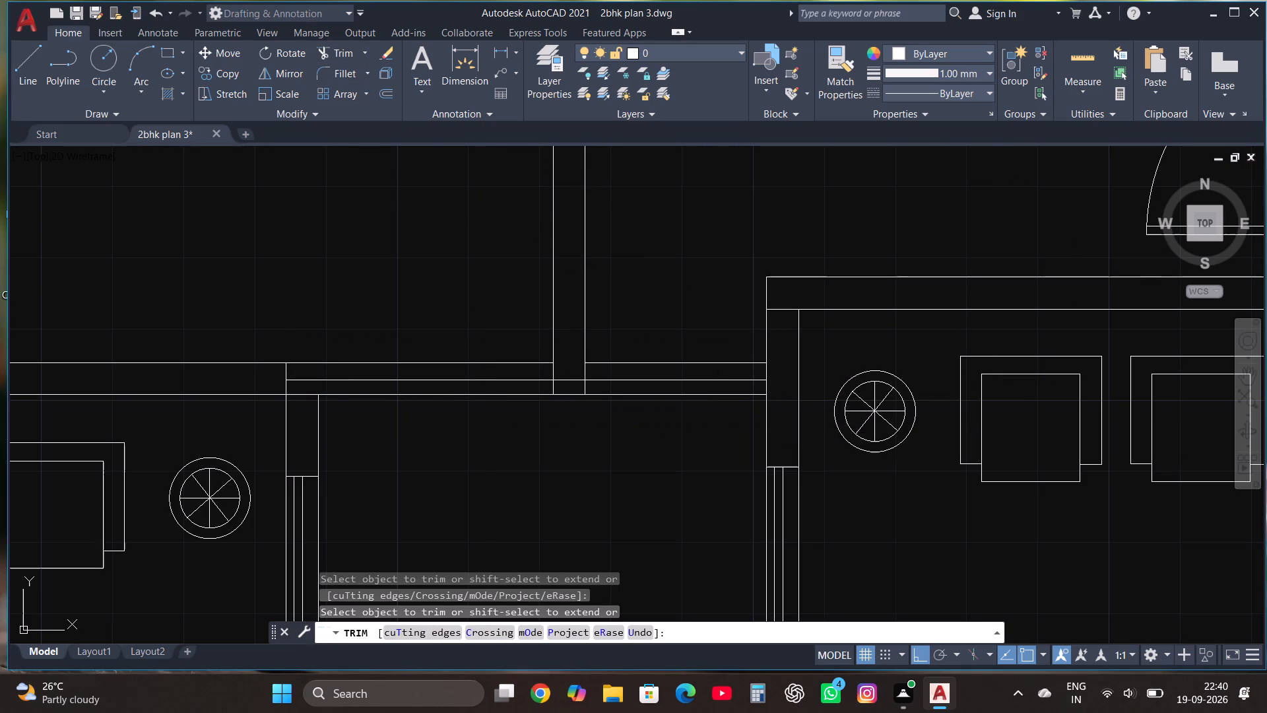
Draw a parallel line about 5'-10" long just north of the middle line, trimming it east of the partition and both lines between the partition's faces.
{"action": "left_click", "coordinate": [20, 55]}
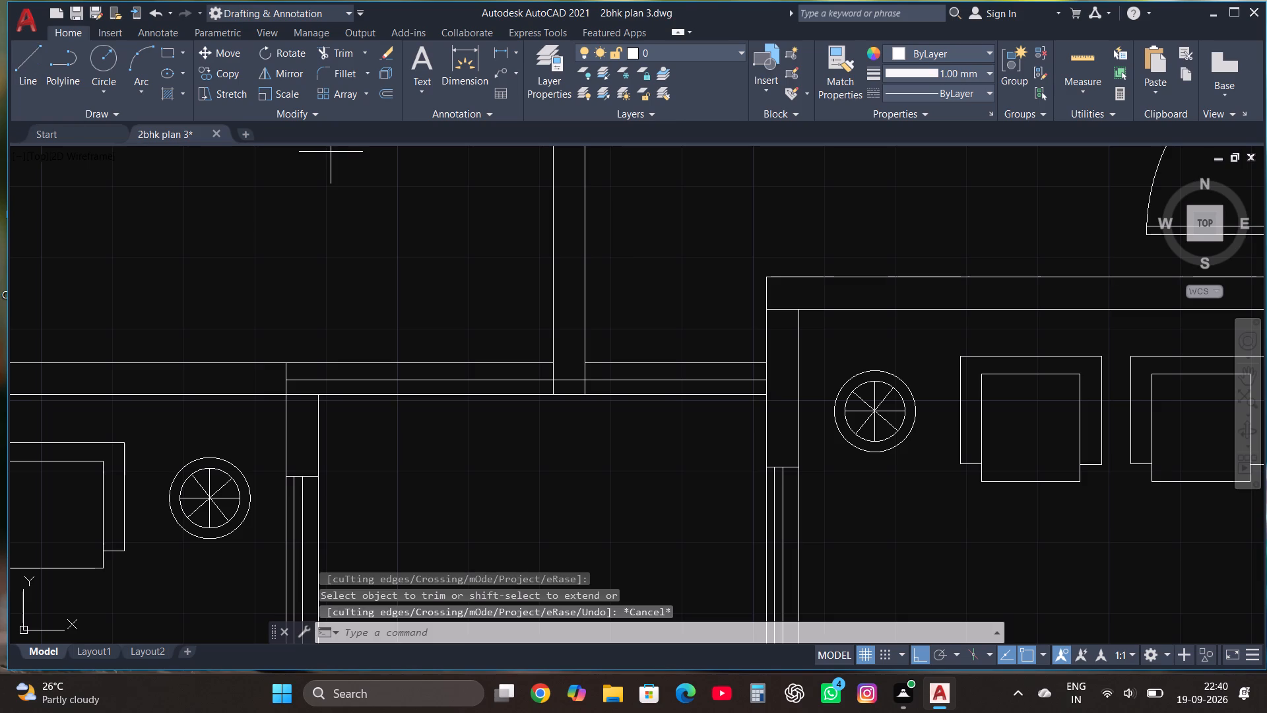
{"action": "left_click", "coordinate": [284, 372]}
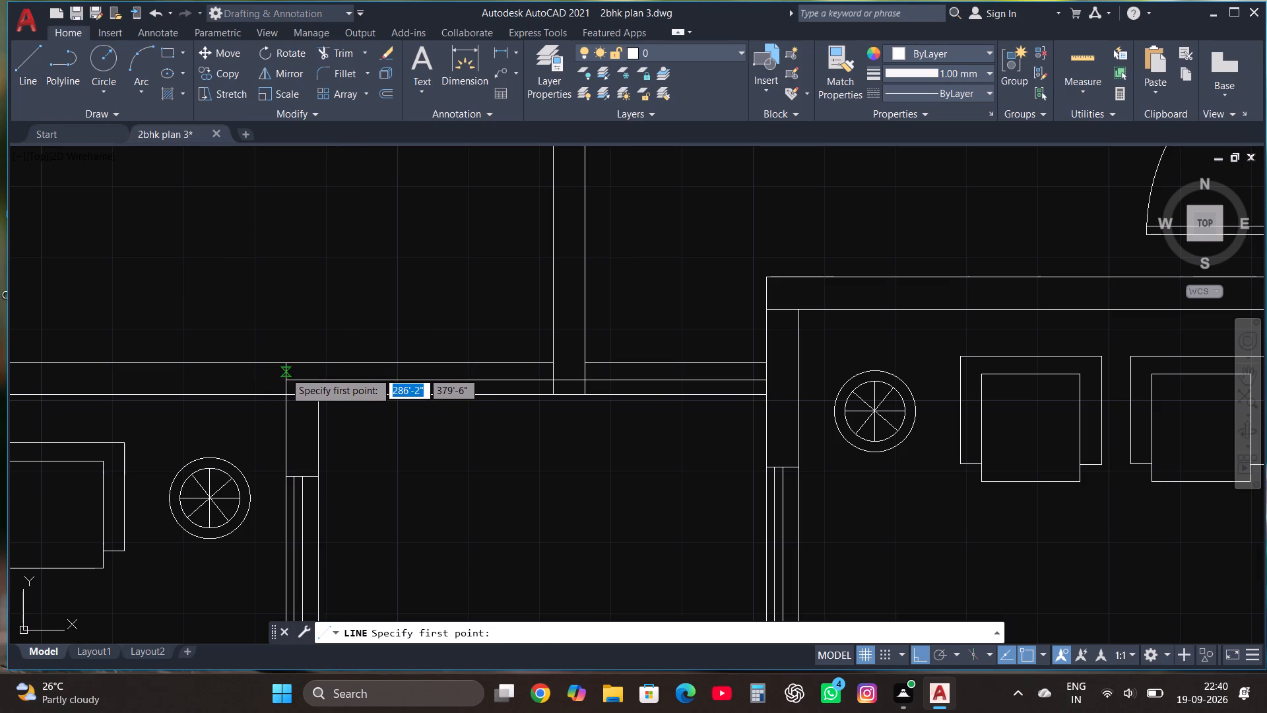
{"action": "left_click", "coordinate": [784, 372]}
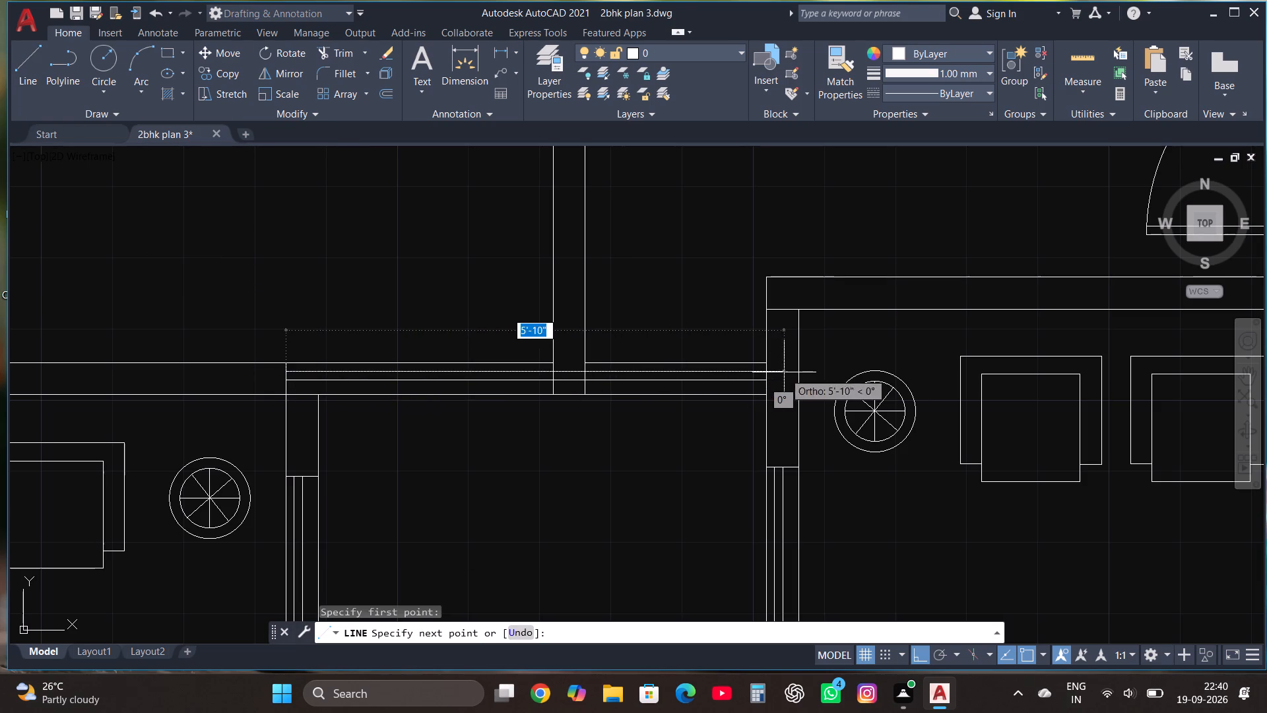
{"action": "key", "text": "Escape"}
{"action": "left_click", "coordinate": [348, 50]}
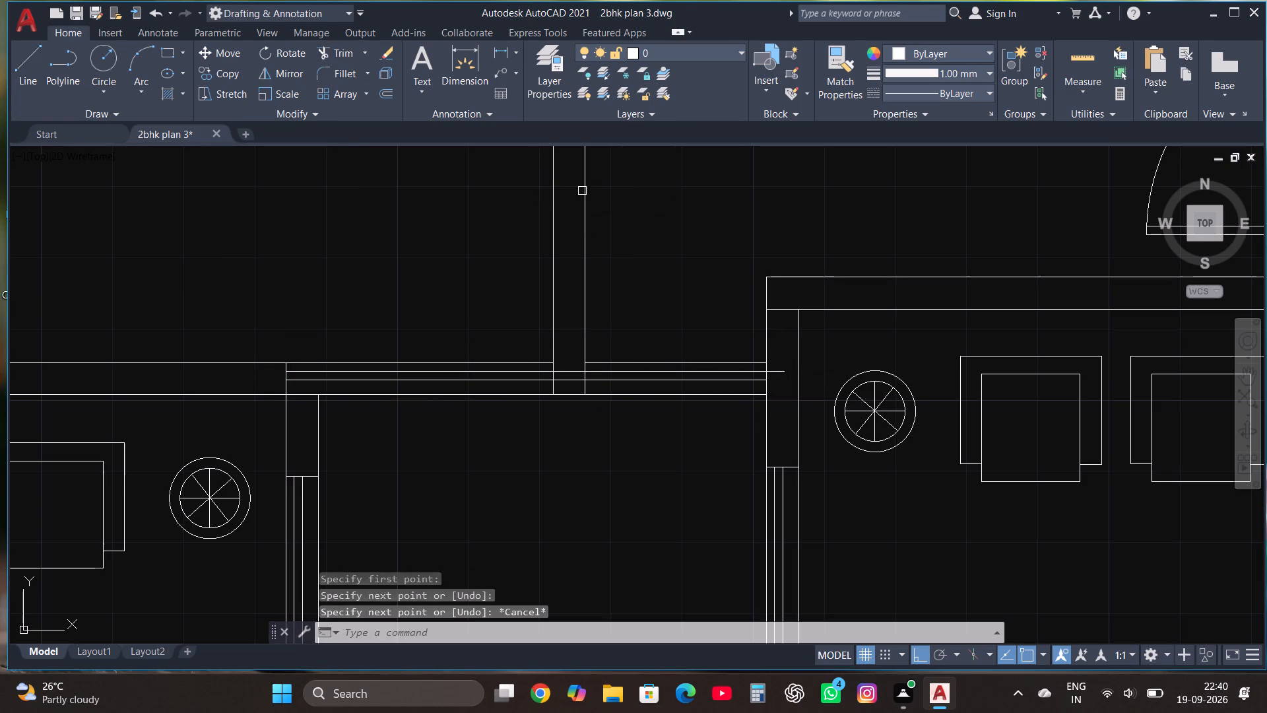
{"action": "left_click", "coordinate": [777, 372]}
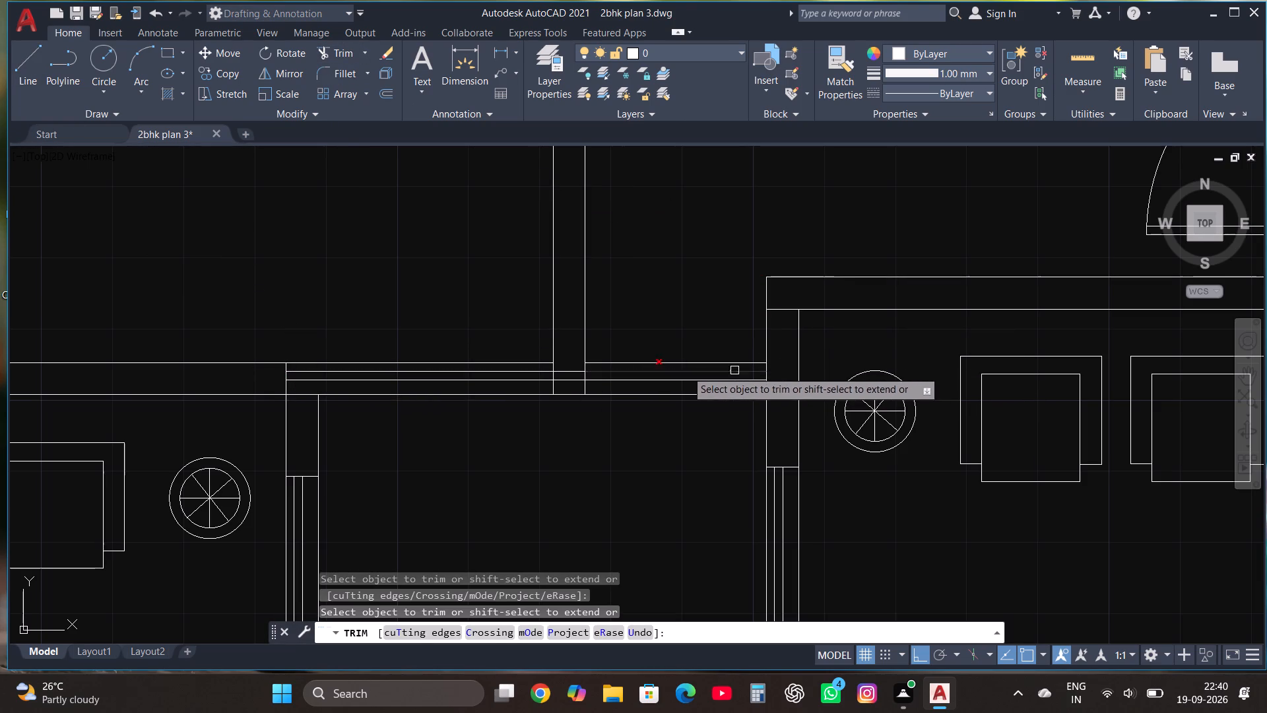
{"action": "left_click", "coordinate": [571, 385]}
{"action": "left_click", "coordinate": [568, 355]}
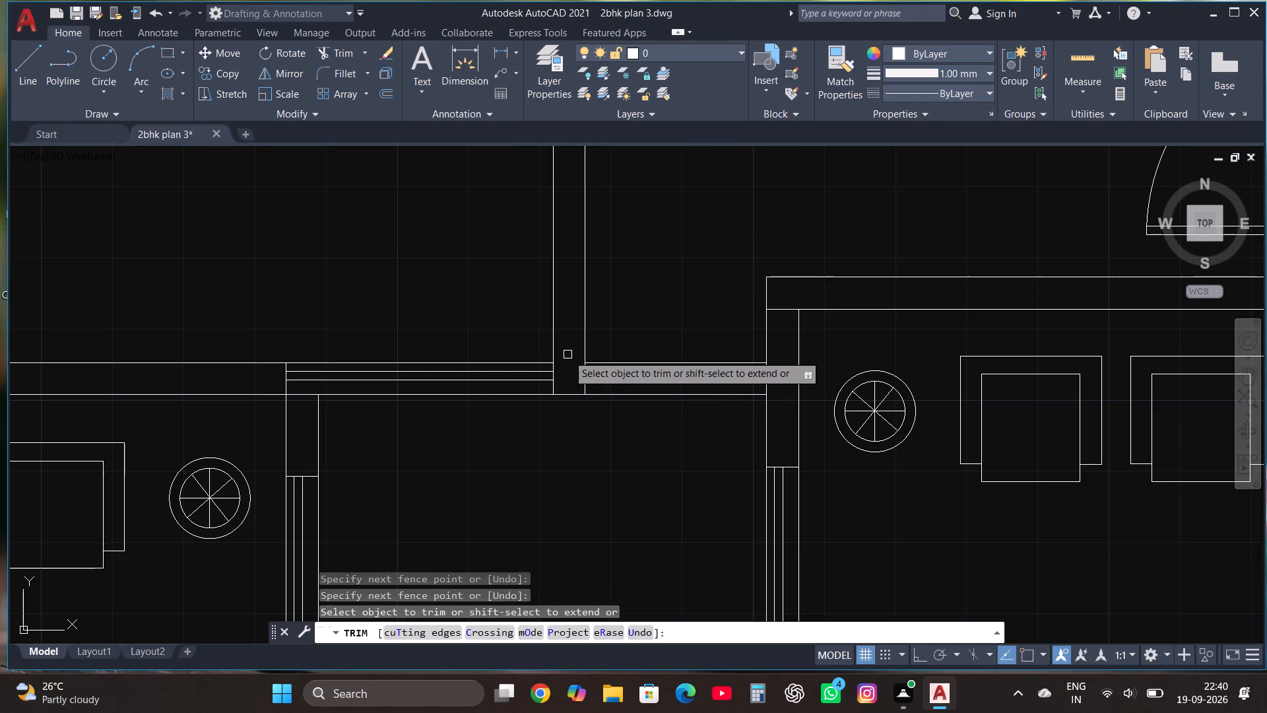
{"action": "key", "text": "Escape"}
Draw a thin horizontal rectangle across the bedroom passage, between the two bedroom walls just below the south ends of their windows.
{"action": "scroll", "coordinate": [568, 355], "scroll_direction": "down", "scroll_amount": 2}
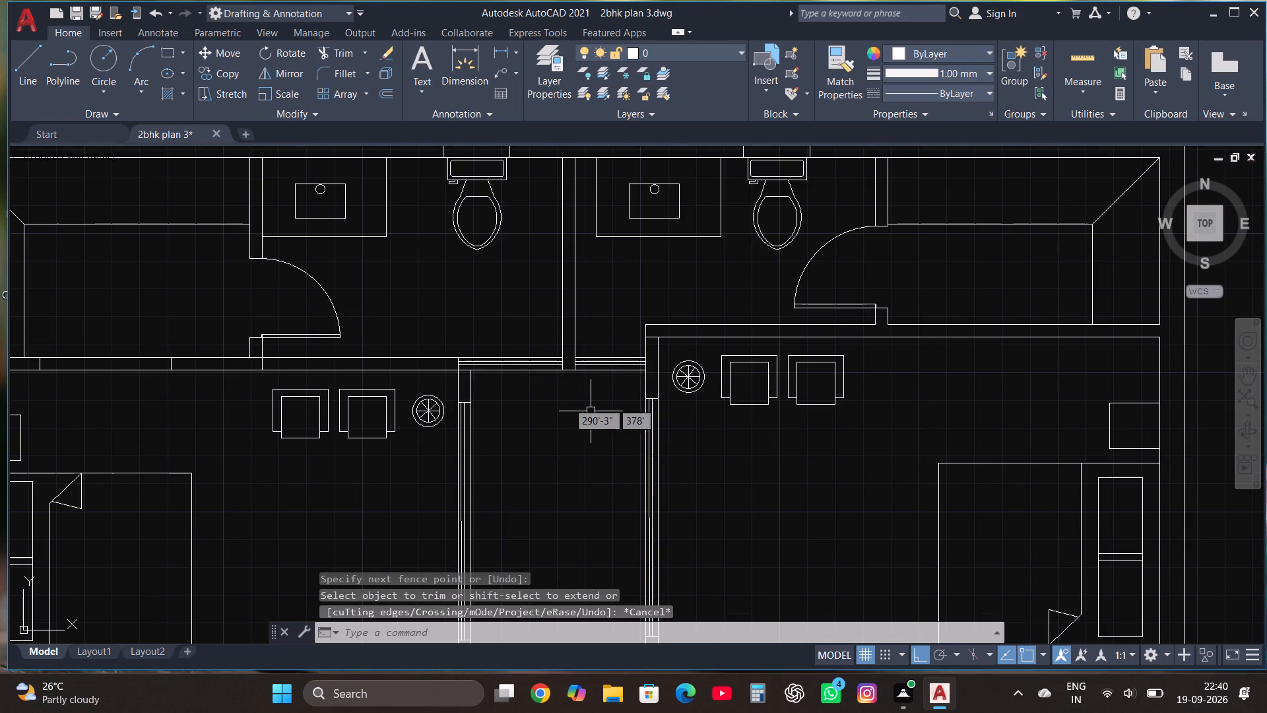
{"action": "scroll", "coordinate": [562, 315], "scroll_direction": "down", "scroll_amount": 1}
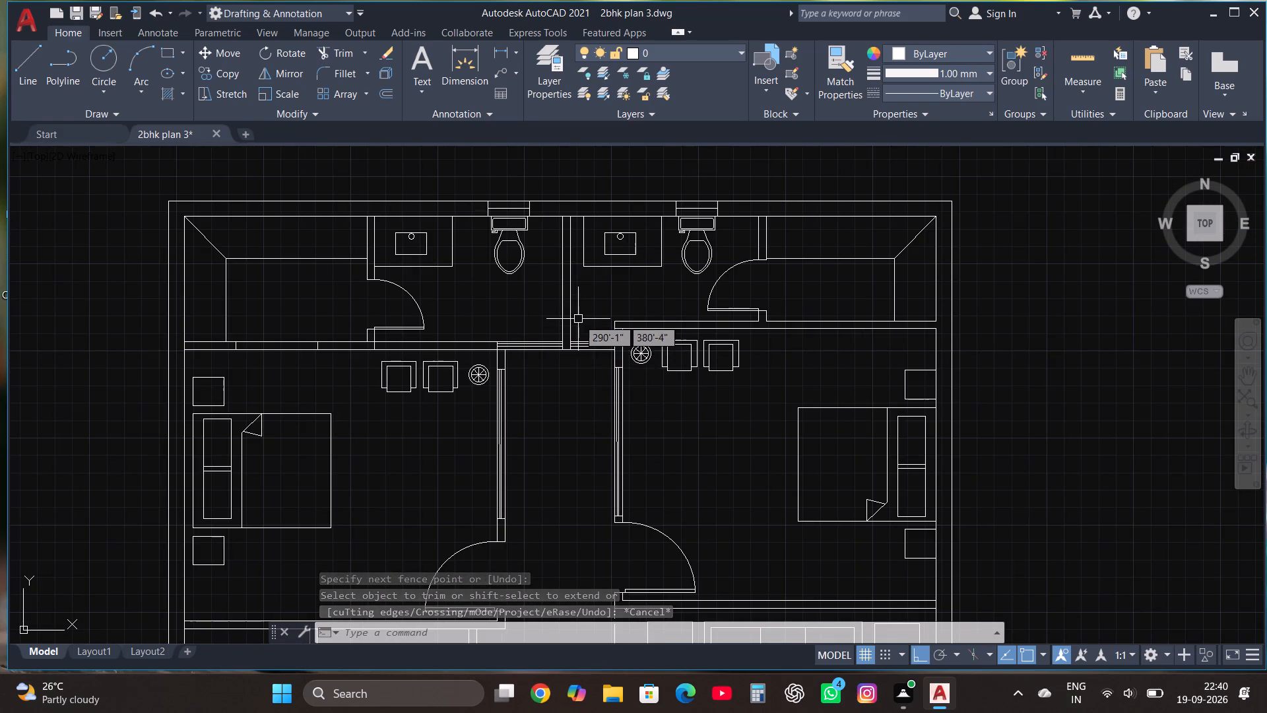
{"action": "scroll", "coordinate": [578, 319], "scroll_direction": "down", "scroll_amount": 1}
{"action": "scroll", "coordinate": [610, 469], "scroll_direction": "up", "scroll_amount": 1}
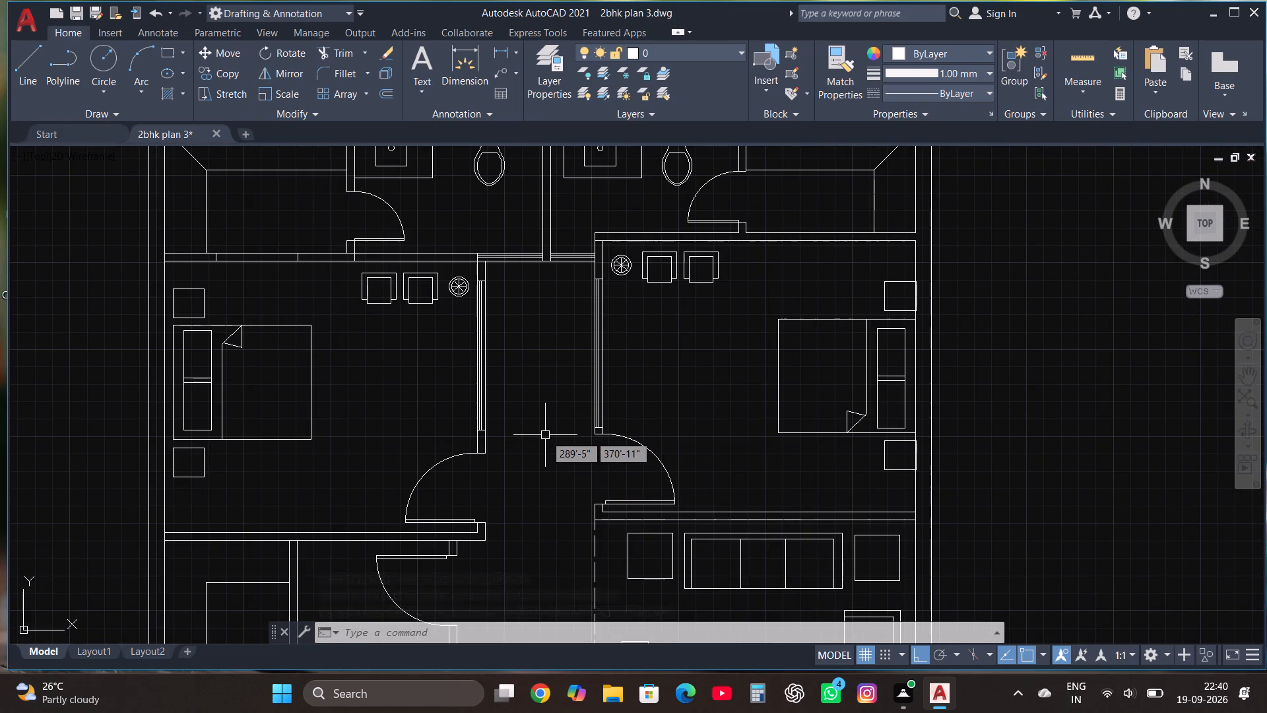
{"action": "scroll", "coordinate": [545, 435], "scroll_direction": "up", "scroll_amount": 1}
{"action": "scroll", "coordinate": [490, 421], "scroll_direction": "up", "scroll_amount": 1}
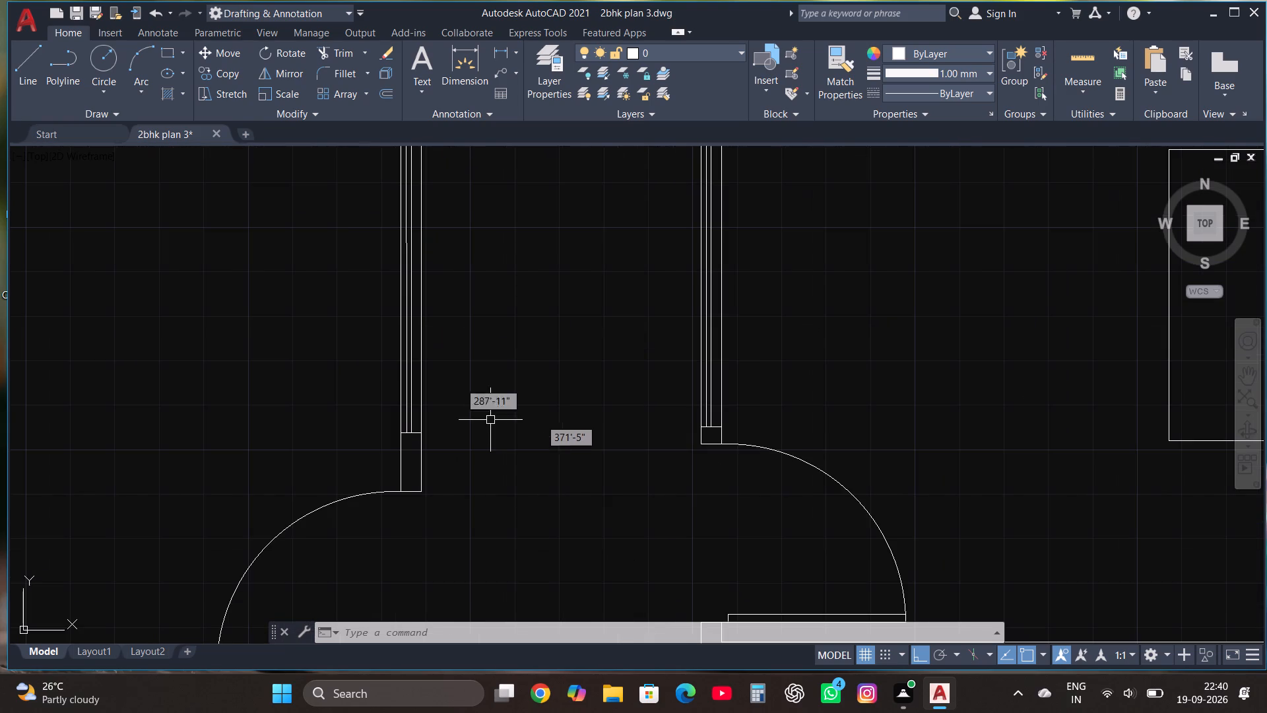
{"action": "left_click", "coordinate": [168, 48]}
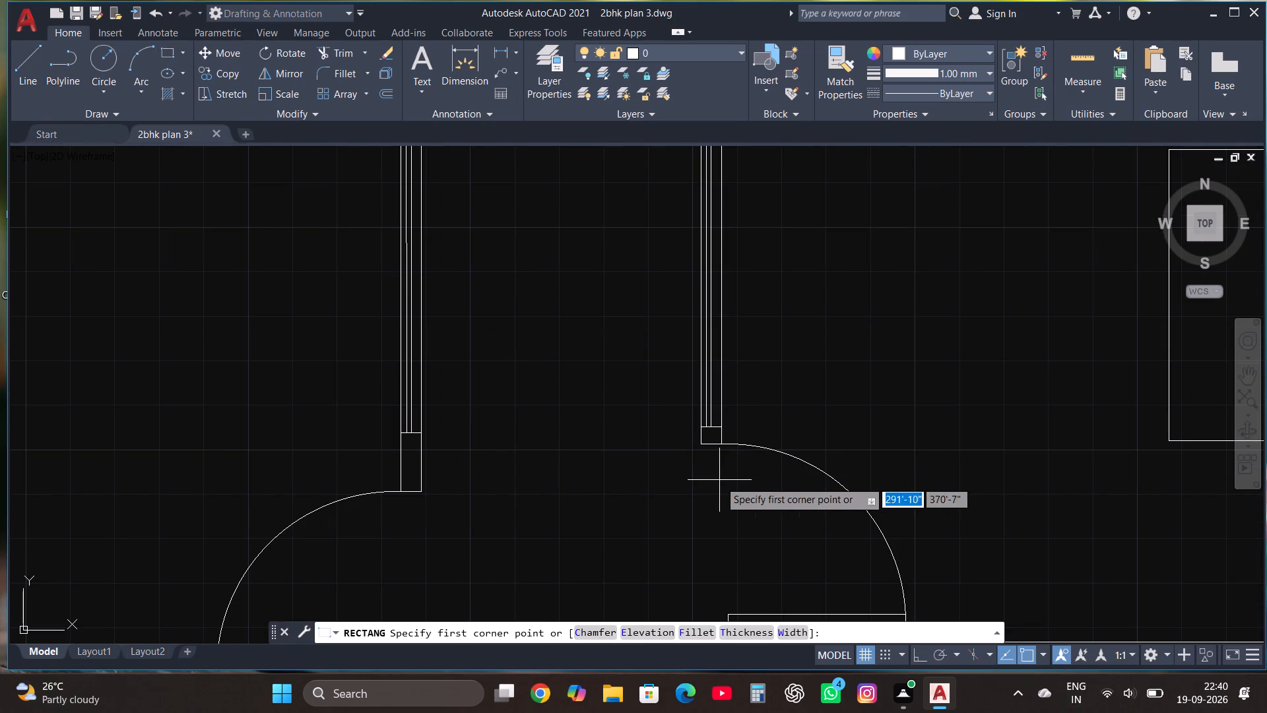
{"action": "scroll", "coordinate": [720, 481], "scroll_direction": "up", "scroll_amount": 1}
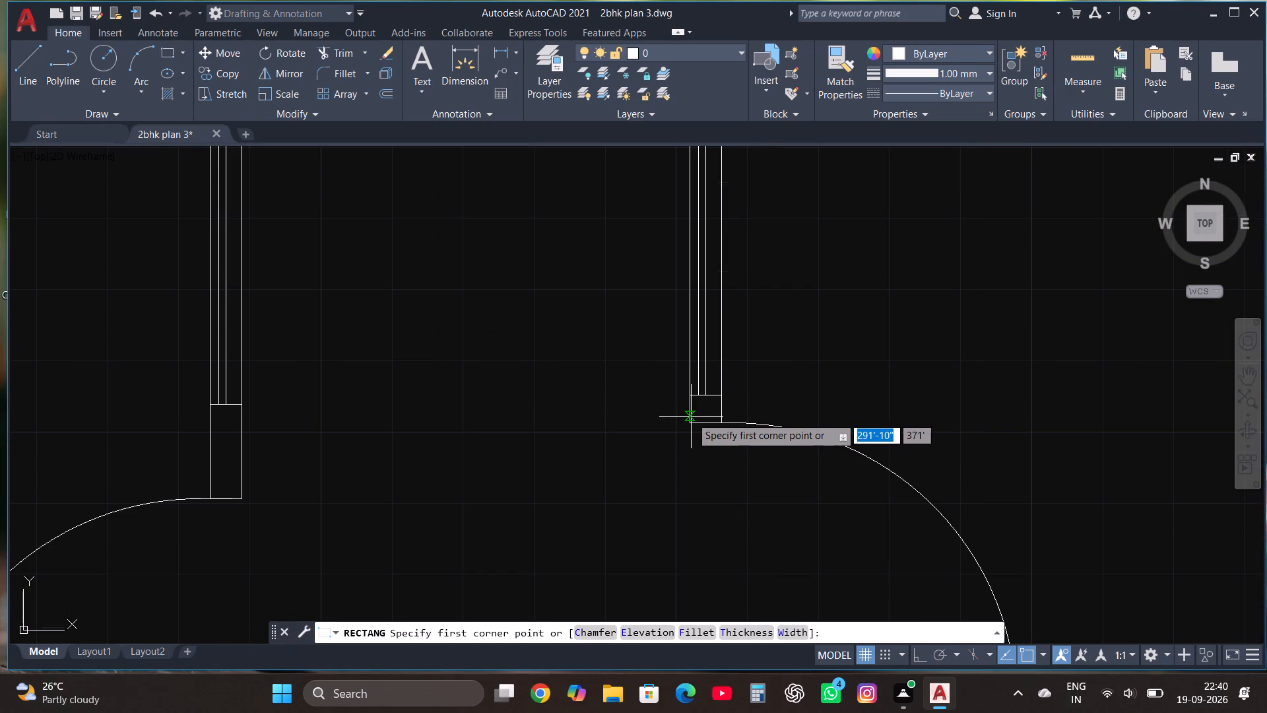
{"action": "left_click", "coordinate": [690, 417]}
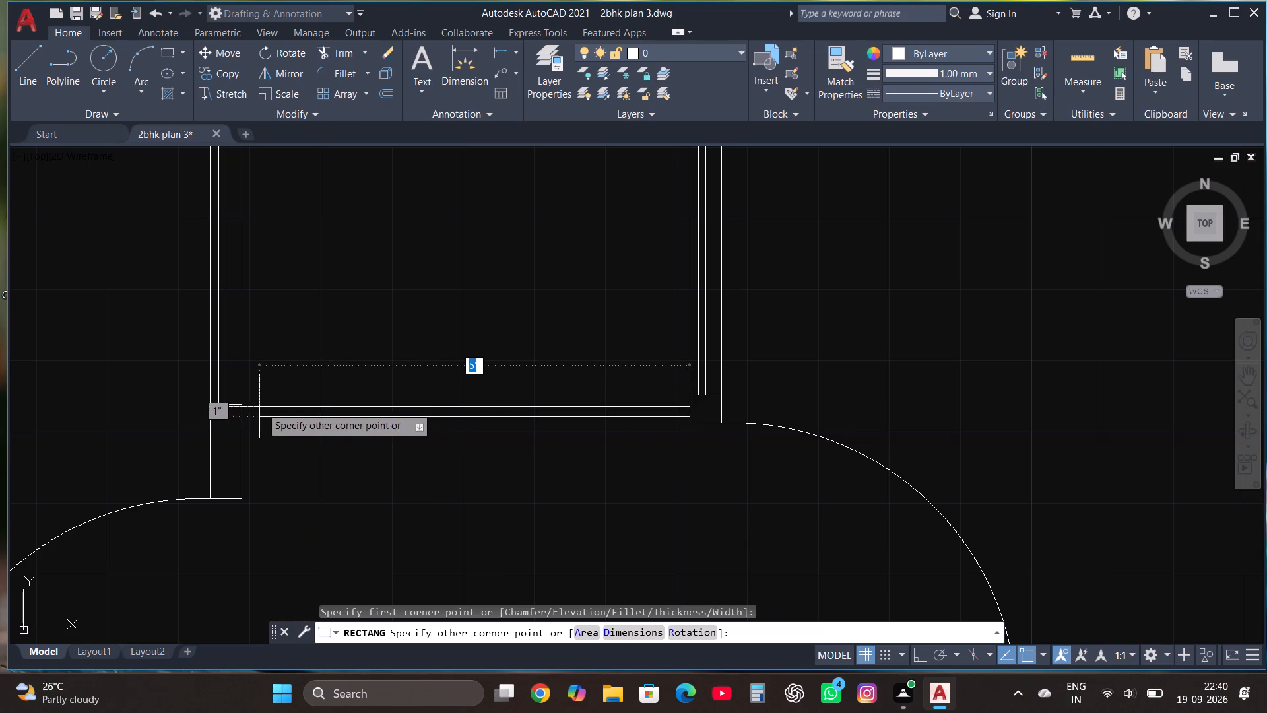
{"action": "left_click", "coordinate": [243, 403]}
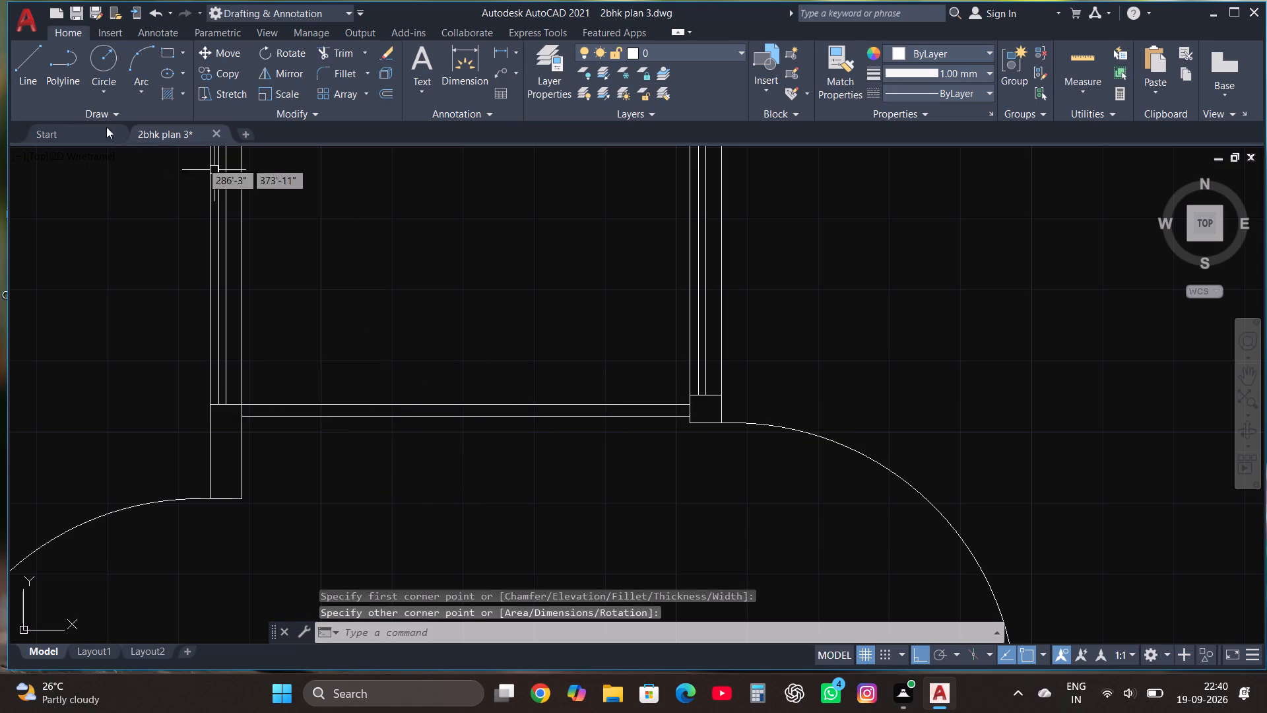
Draw a horizontal centre line through the thin passage rectangle, from the west bedroom's wall to the east bedroom's wall.
{"action": "left_click", "coordinate": [28, 67]}
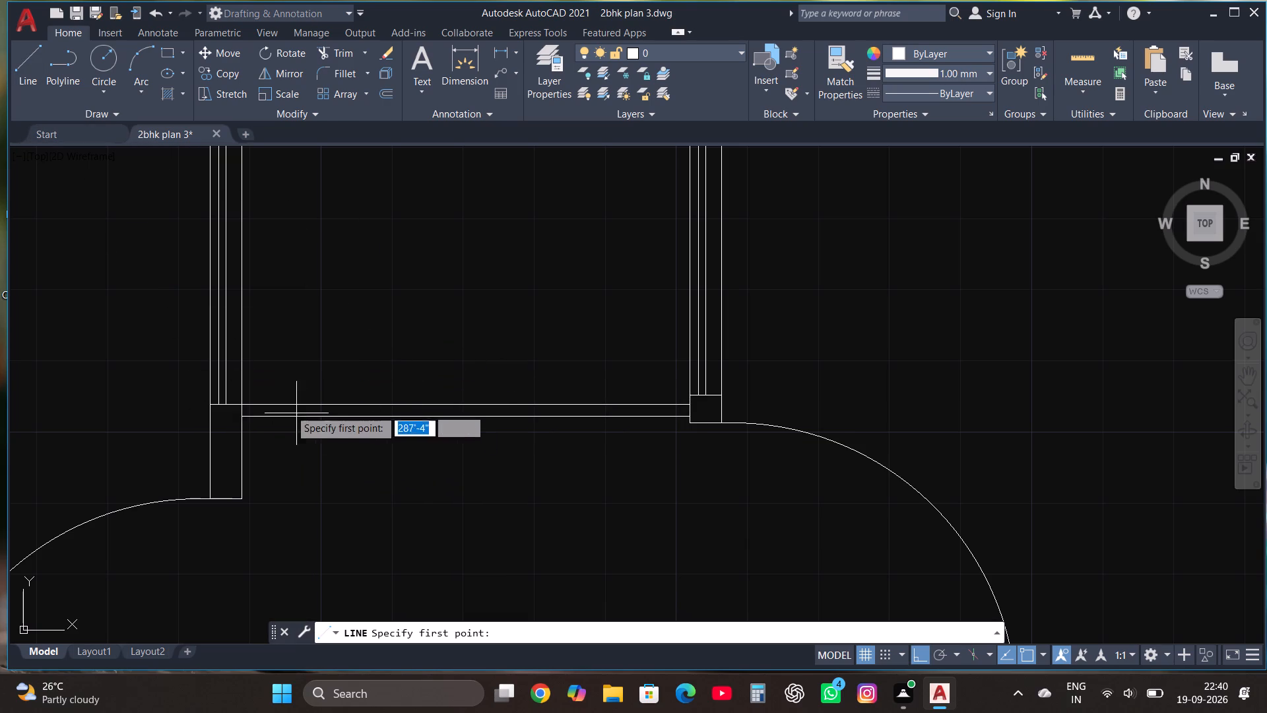
{"action": "left_click", "coordinate": [243, 411]}
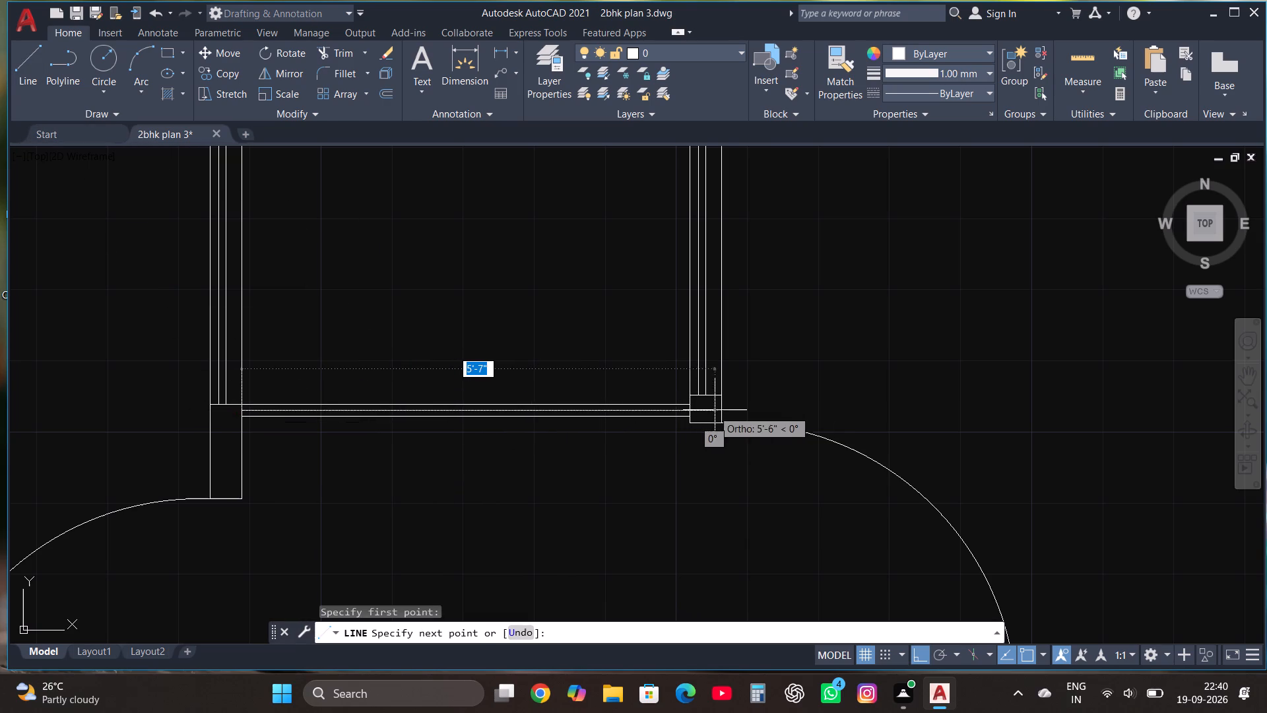
{"action": "left_click", "coordinate": [690, 413]}
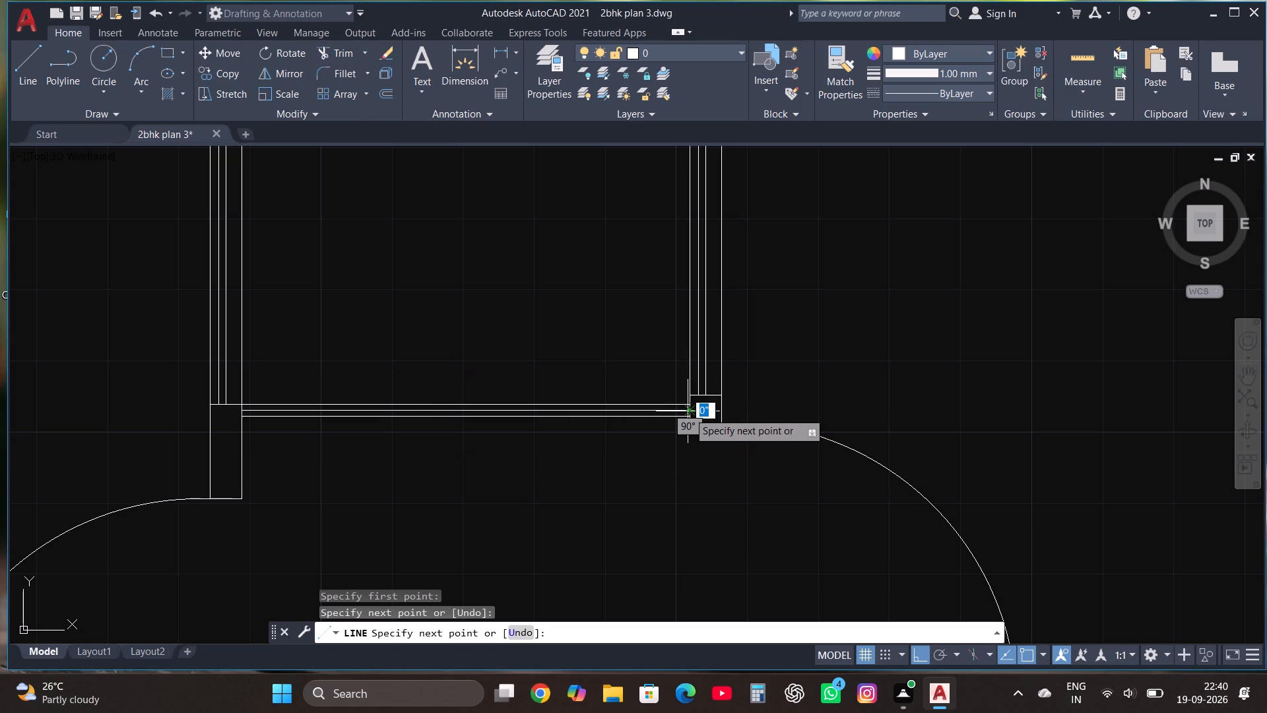
Draw a window rectangle about 6'-1" by 5" in the wall between the kitchen and the small room north of it.
{"action": "key", "text": "Escape"}
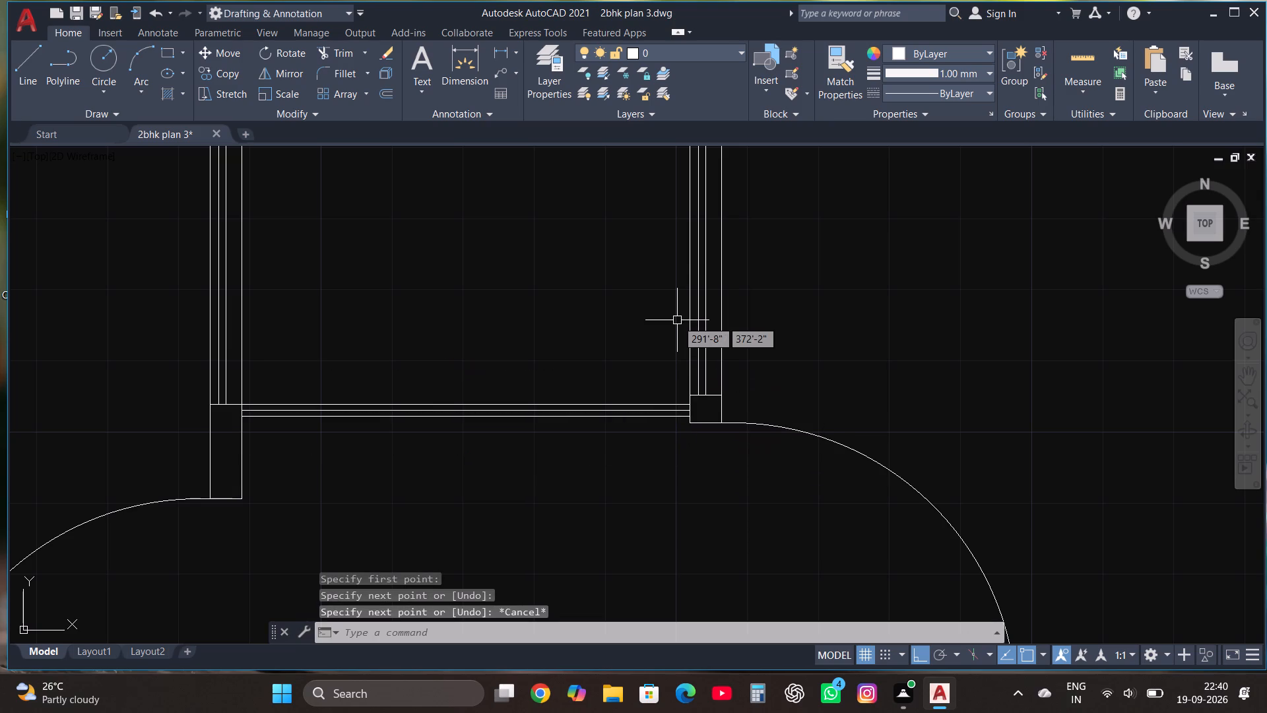
{"action": "scroll", "coordinate": [674, 219], "scroll_direction": "down", "scroll_amount": 2}
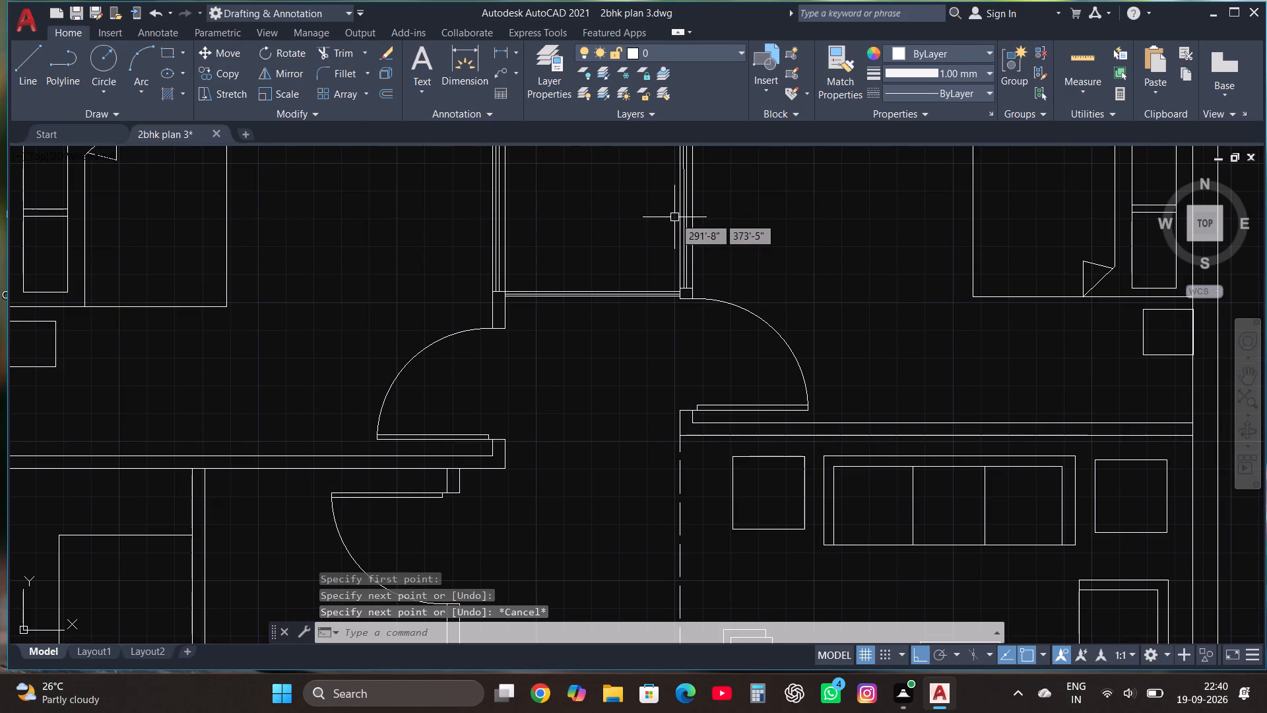
{"action": "scroll", "coordinate": [674, 219], "scroll_direction": "down", "scroll_amount": 2}
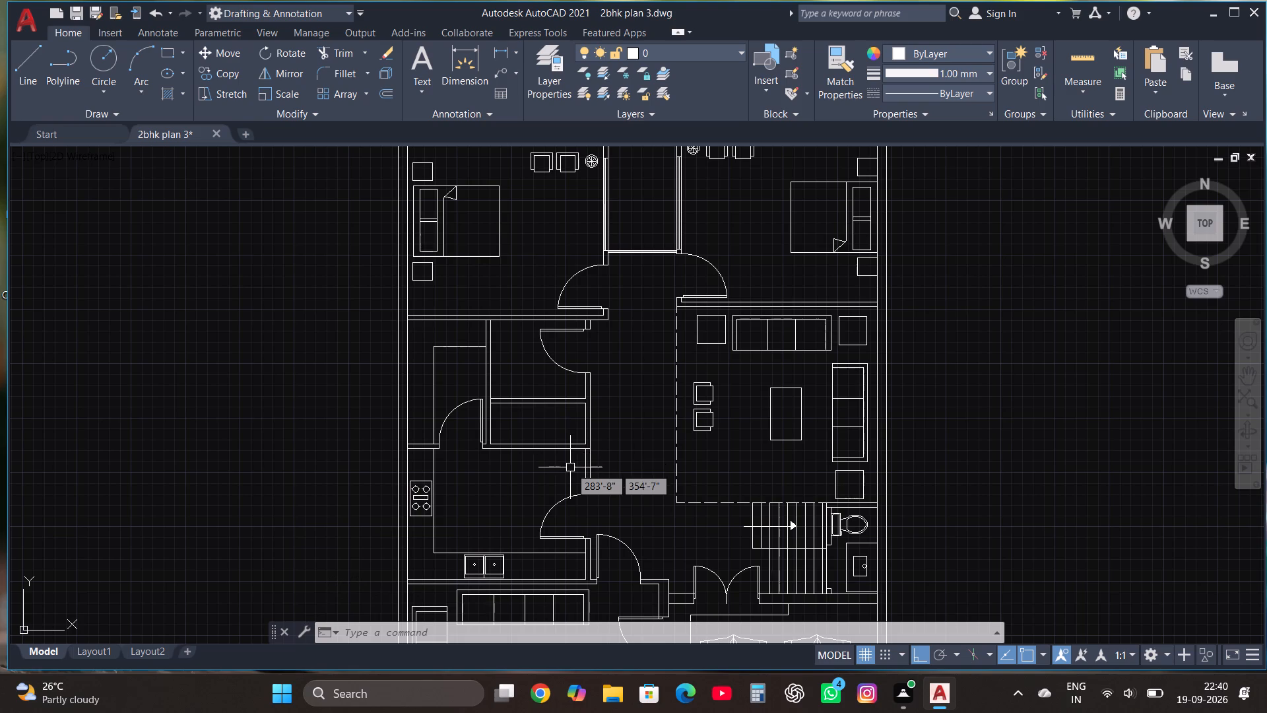
{"action": "scroll", "coordinate": [558, 469], "scroll_direction": "up", "scroll_amount": 2}
{"action": "scroll", "coordinate": [504, 397], "scroll_direction": "up", "scroll_amount": 1}
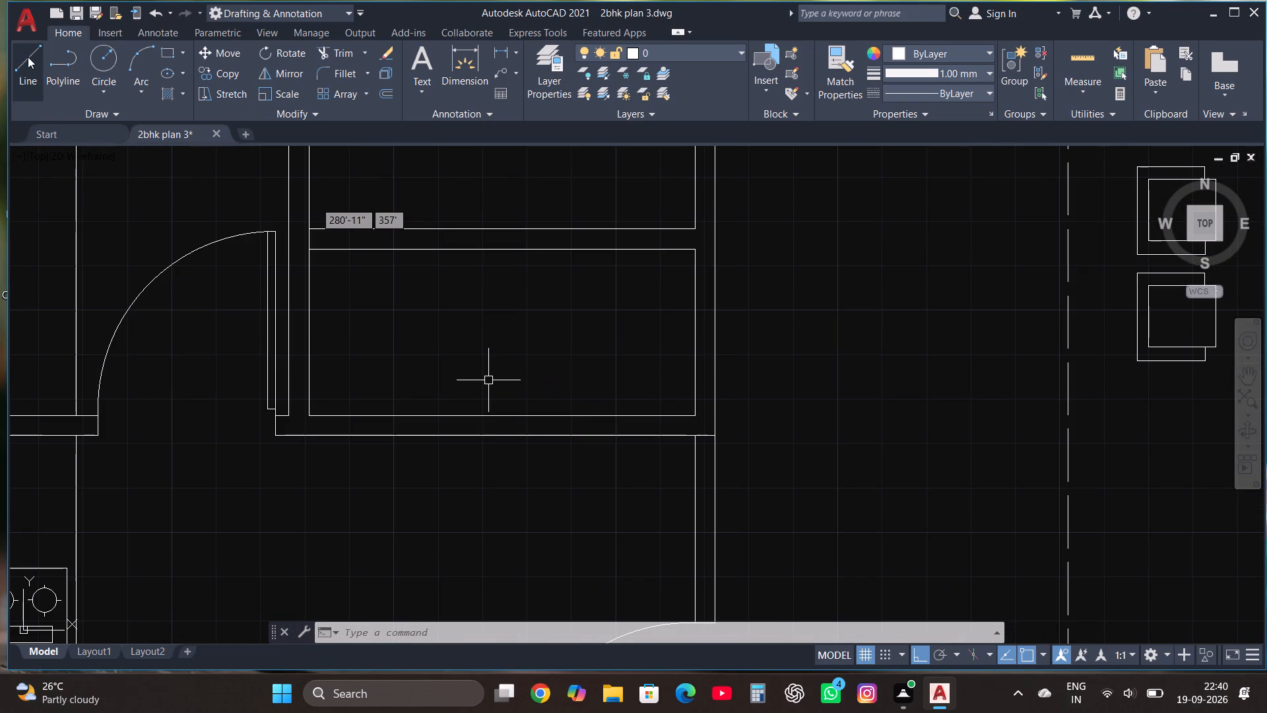
{"action": "left_click", "coordinate": [28, 57]}
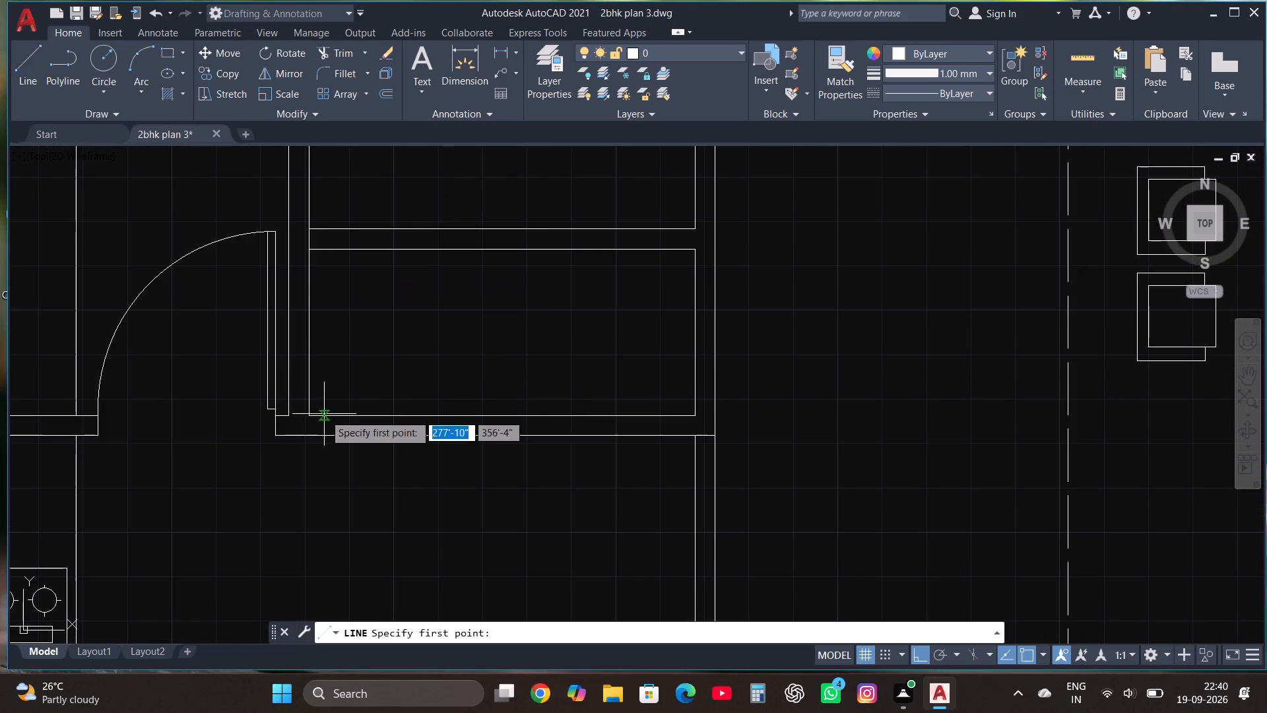
{"action": "left_click", "coordinate": [331, 415]}
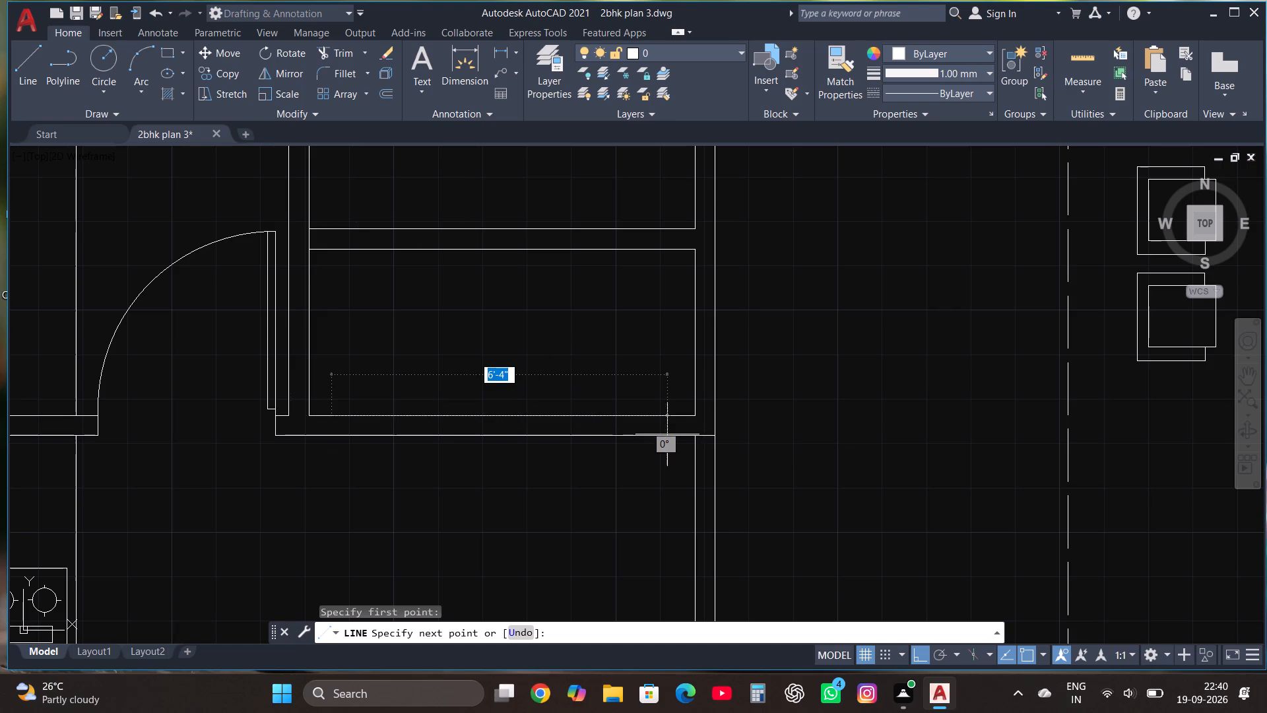
{"action": "left_click", "coordinate": [167, 50]}
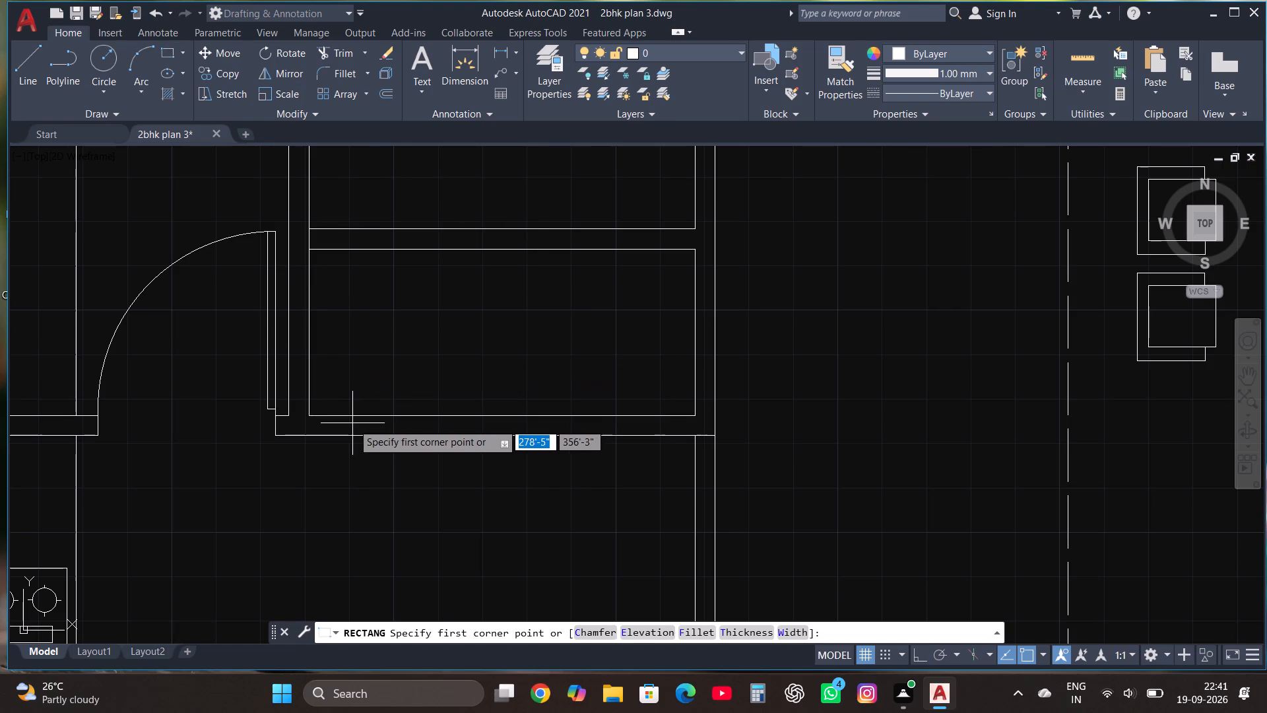
{"action": "left_click", "coordinate": [342, 417]}
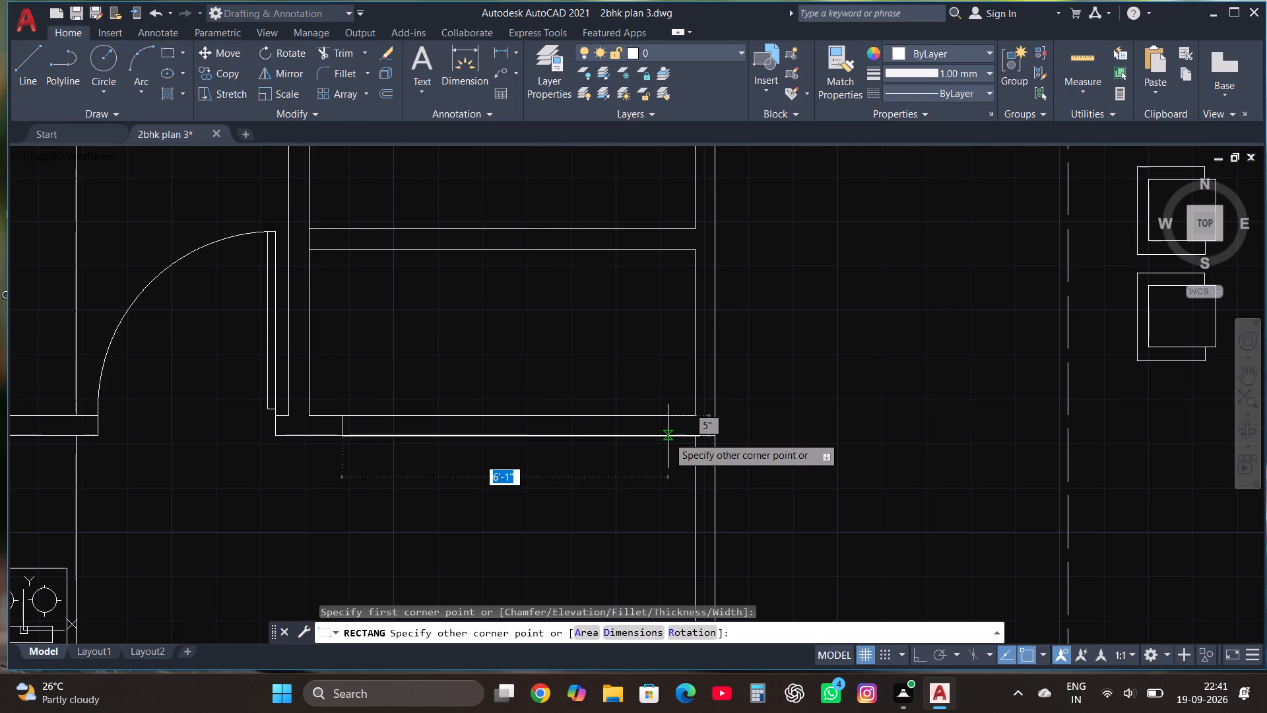
{"action": "left_click", "coordinate": [668, 436]}
Draw two horizontal lines lengthwise inside the kitchen wall's window rectangle, one nearer its north edge and one nearer its south edge.
{"action": "left_click", "coordinate": [36, 63]}
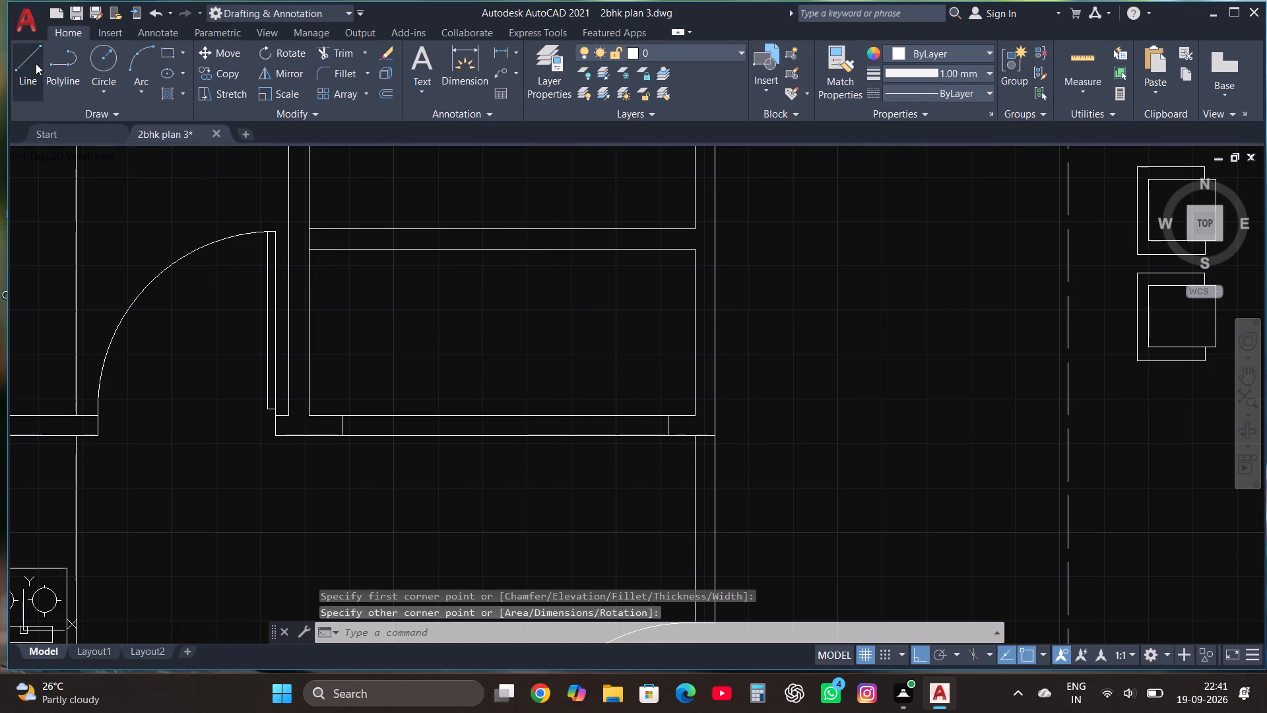
{"action": "left_click", "coordinate": [342, 423]}
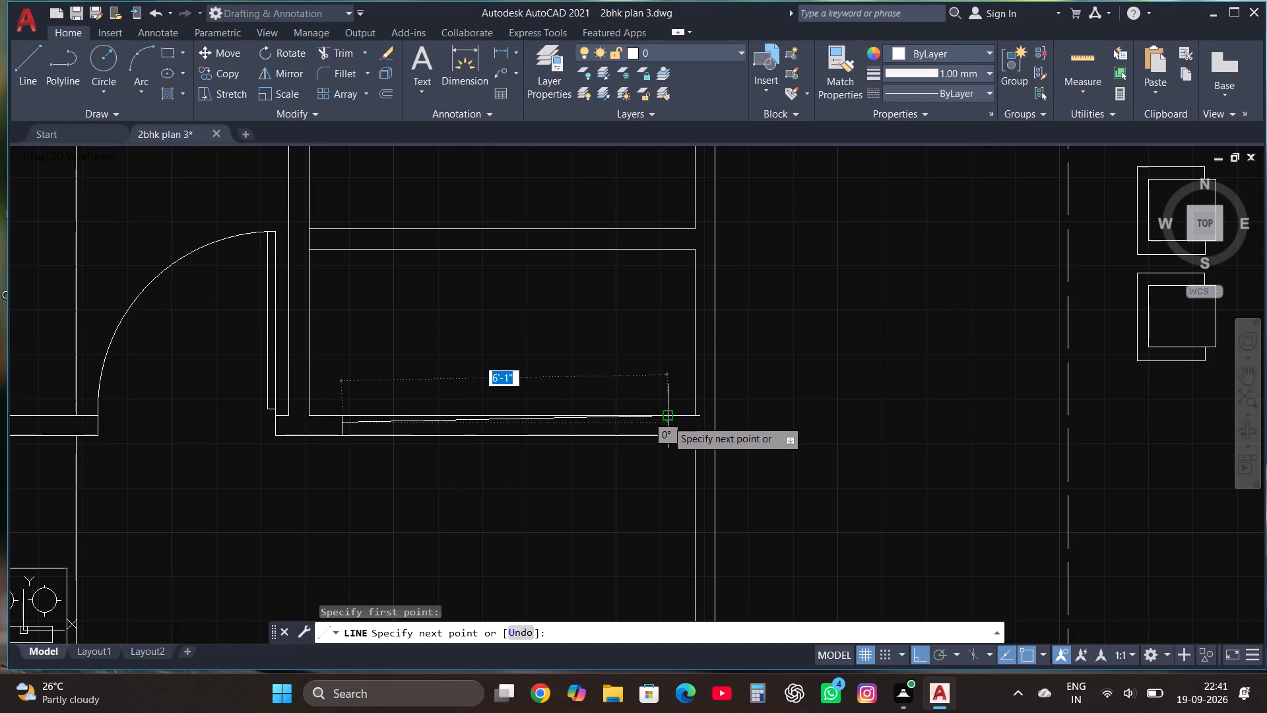
{"action": "left_click", "coordinate": [668, 422]}
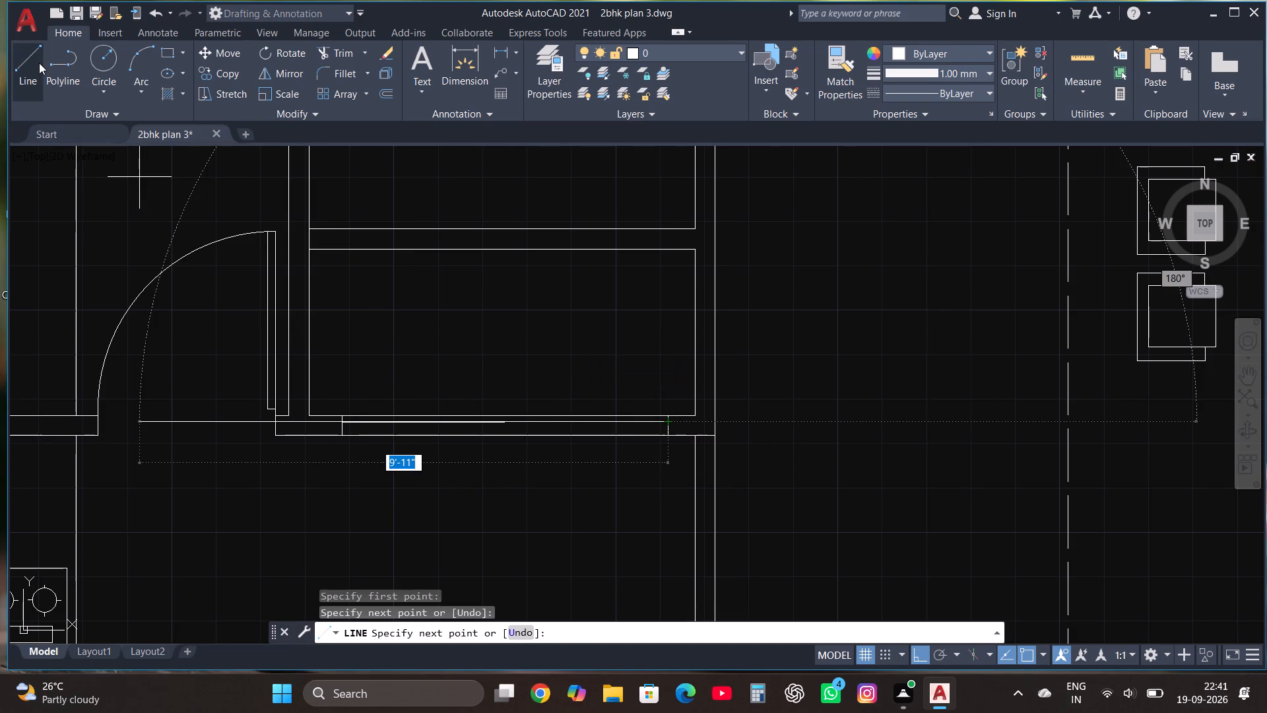
{"action": "left_click", "coordinate": [39, 63]}
{"action": "scroll", "coordinate": [340, 422], "scroll_direction": "up", "scroll_amount": 1}
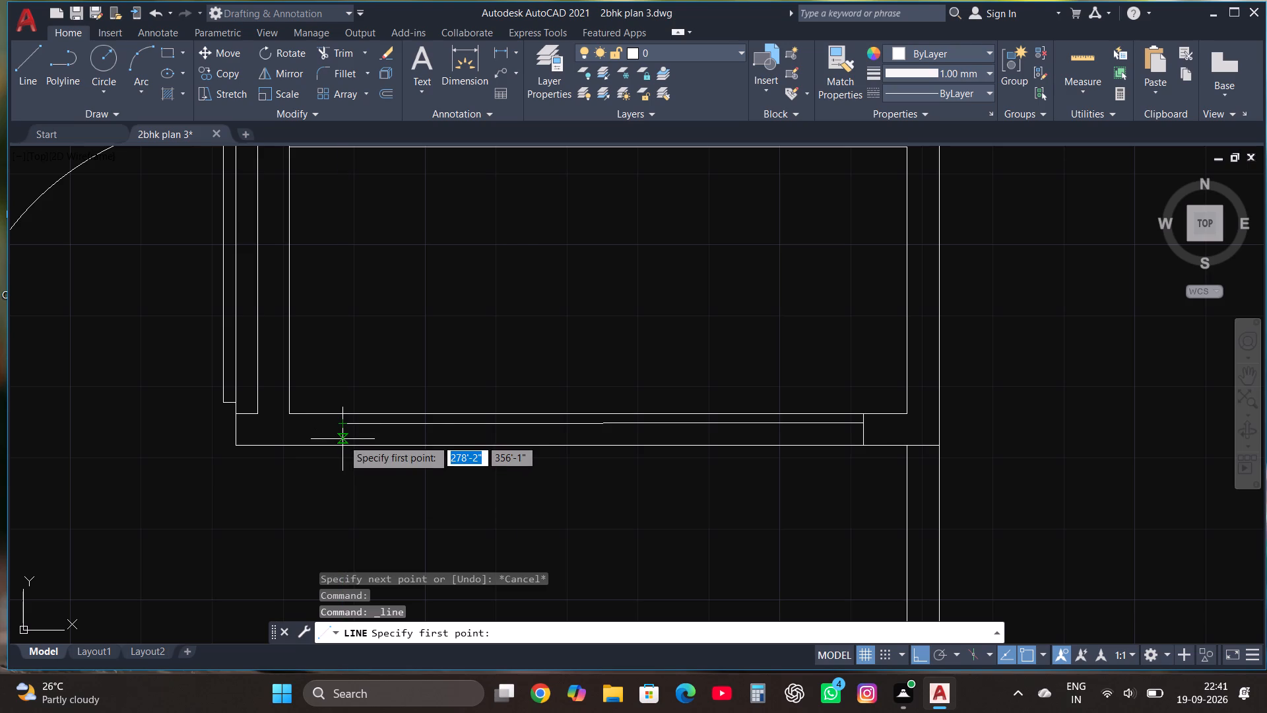
{"action": "left_click", "coordinate": [342, 439]}
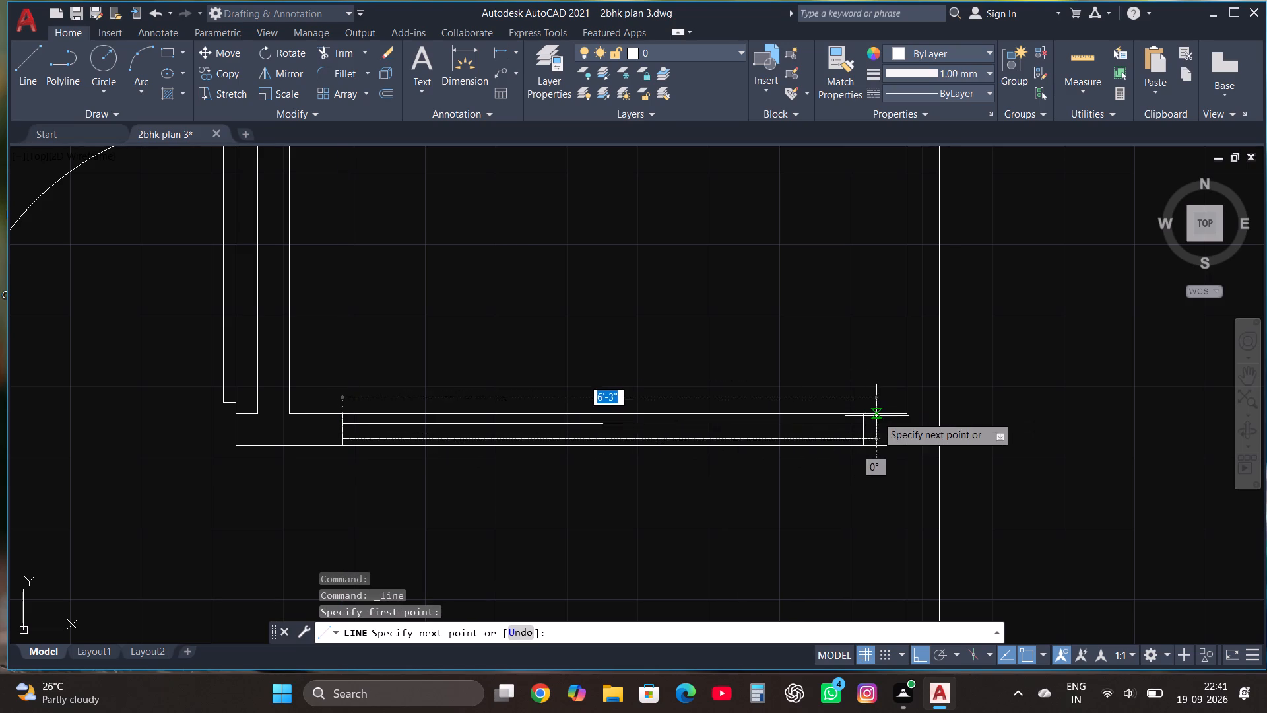
{"action": "left_click", "coordinate": [876, 416]}
{"action": "key", "text": "ctrl+z"}
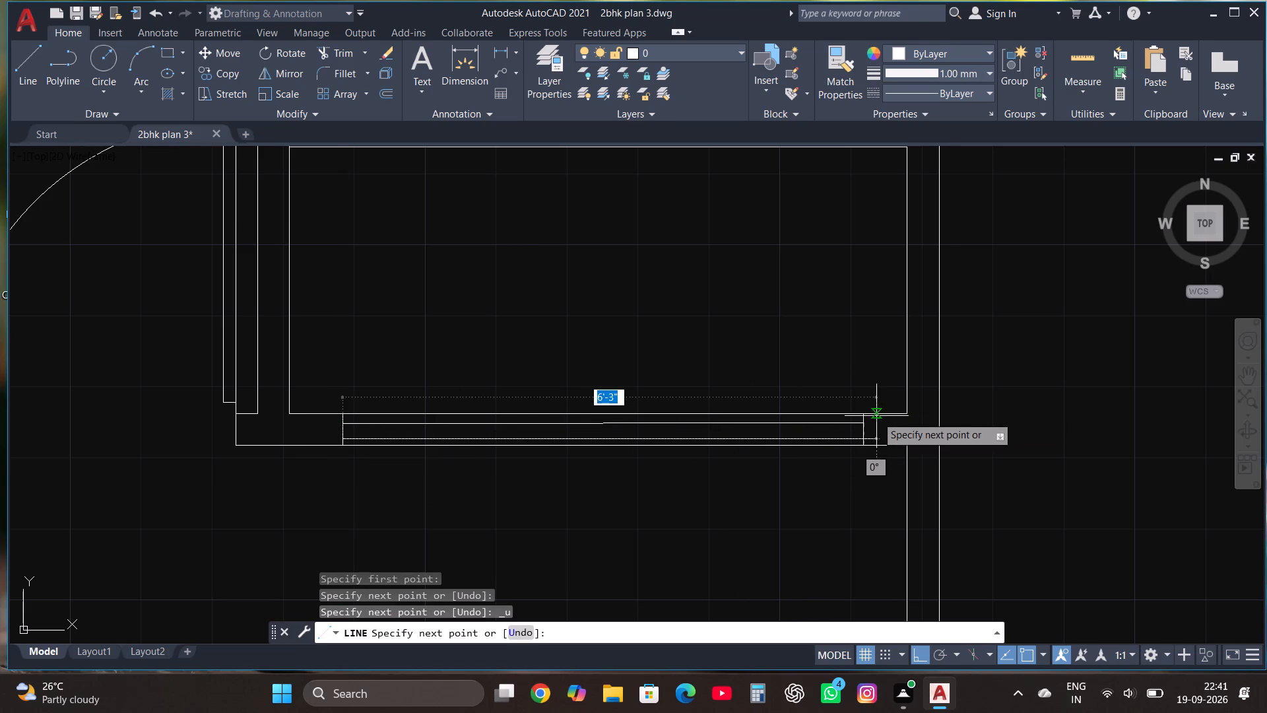
{"action": "left_click", "coordinate": [878, 438]}
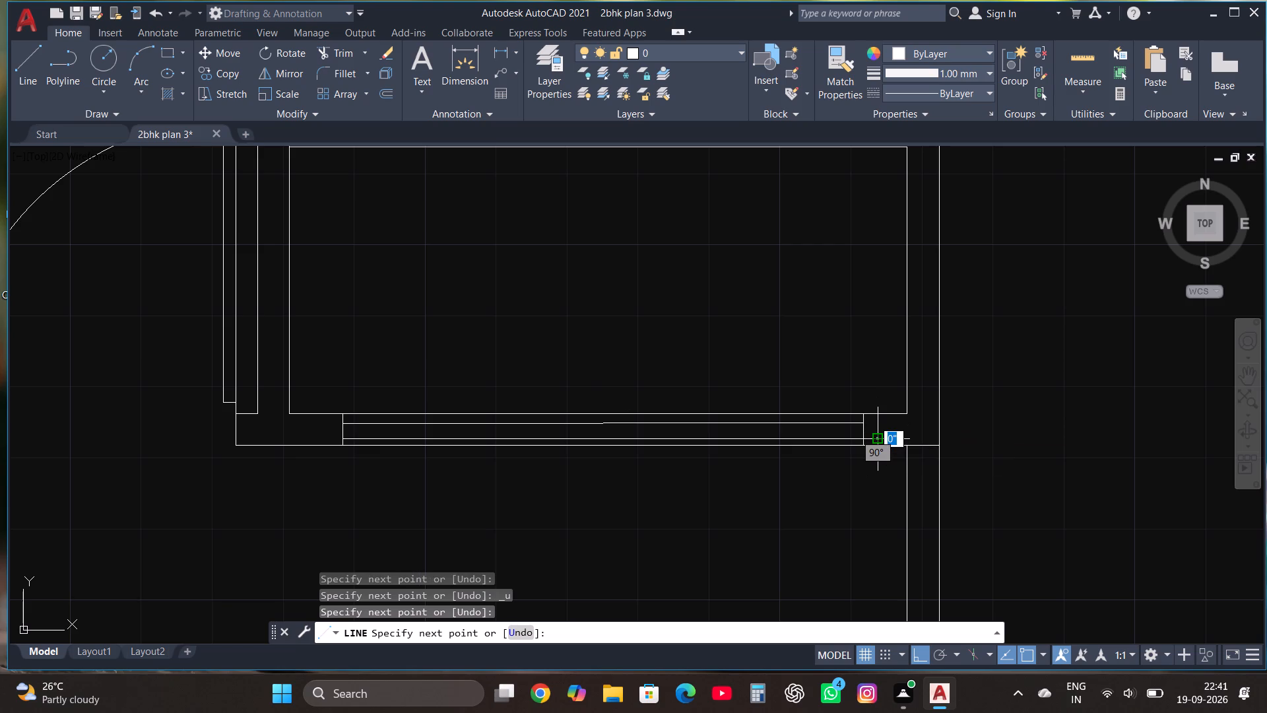
{"action": "scroll", "coordinate": [878, 438], "scroll_direction": "up", "scroll_amount": 1}
{"action": "key", "text": "Escape"}
Draw a third horizontal line between the window's two inner lines, and trim the lines overrunning the rectangle's east end.
{"action": "left_click", "coordinate": [37, 57]}
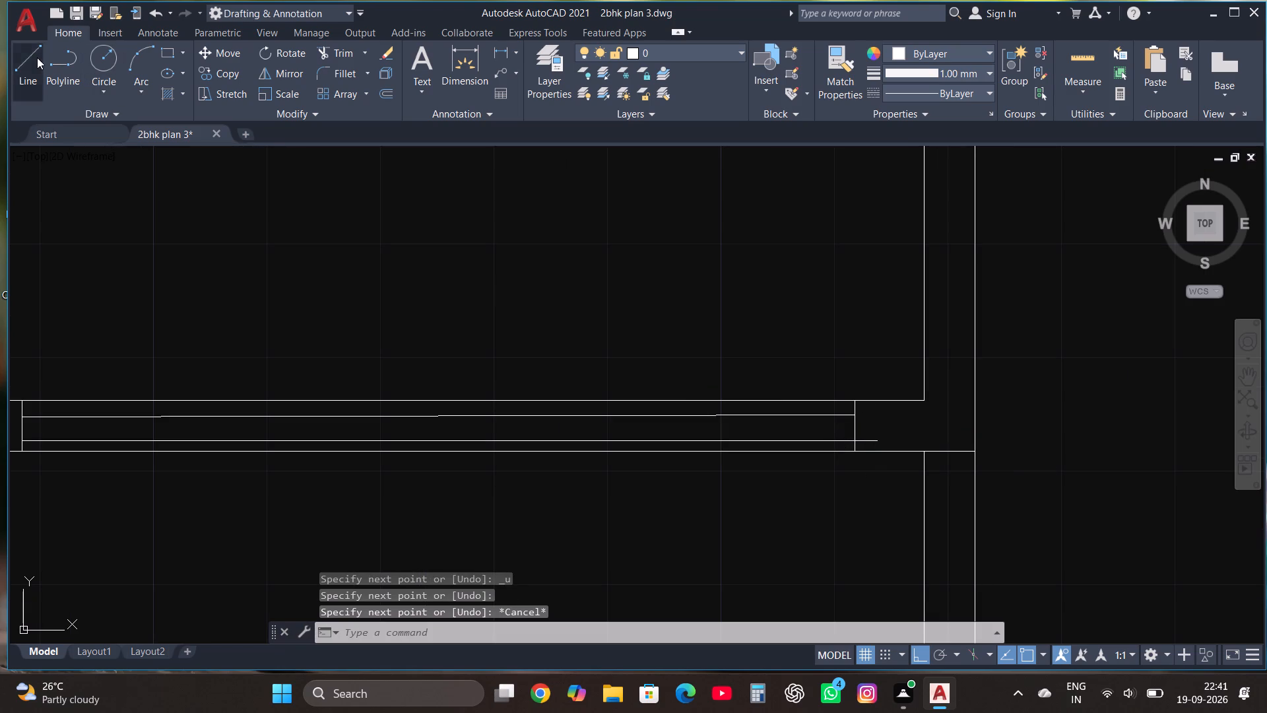
{"action": "left_click", "coordinate": [21, 430]}
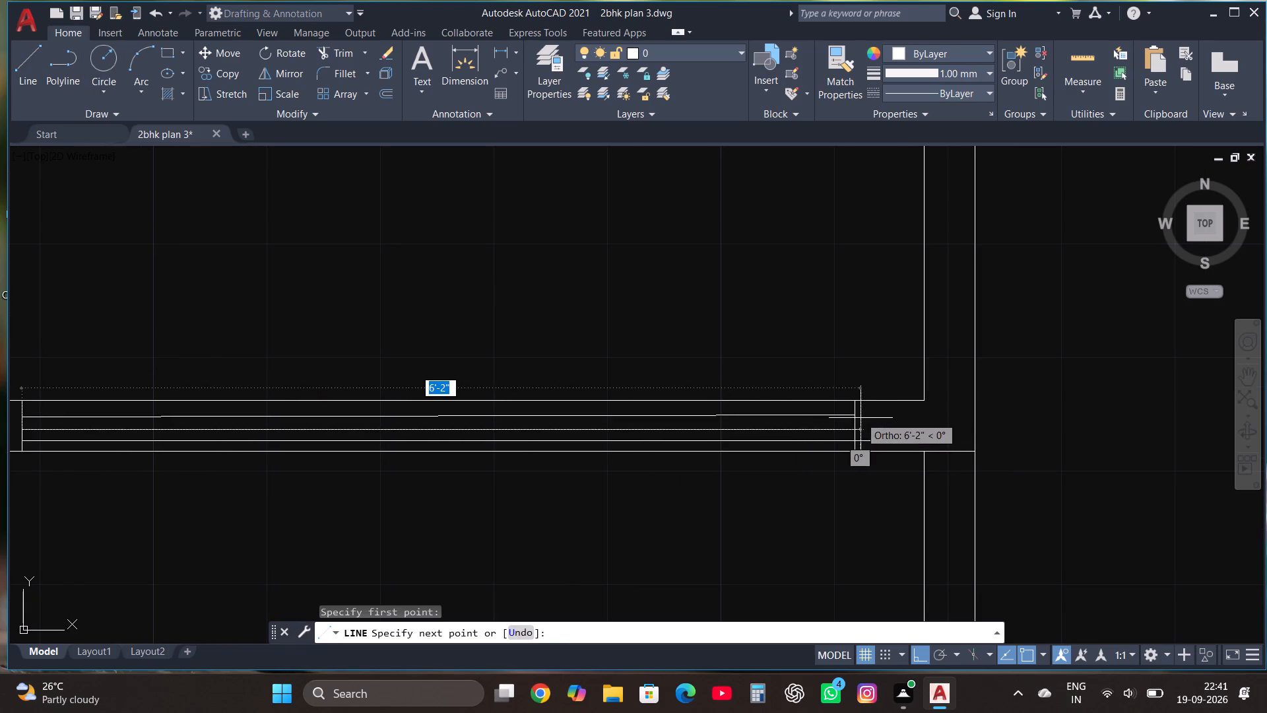
{"action": "left_click", "coordinate": [861, 418]}
{"action": "key", "text": "Escape"}
{"action": "left_click", "coordinate": [348, 49]}
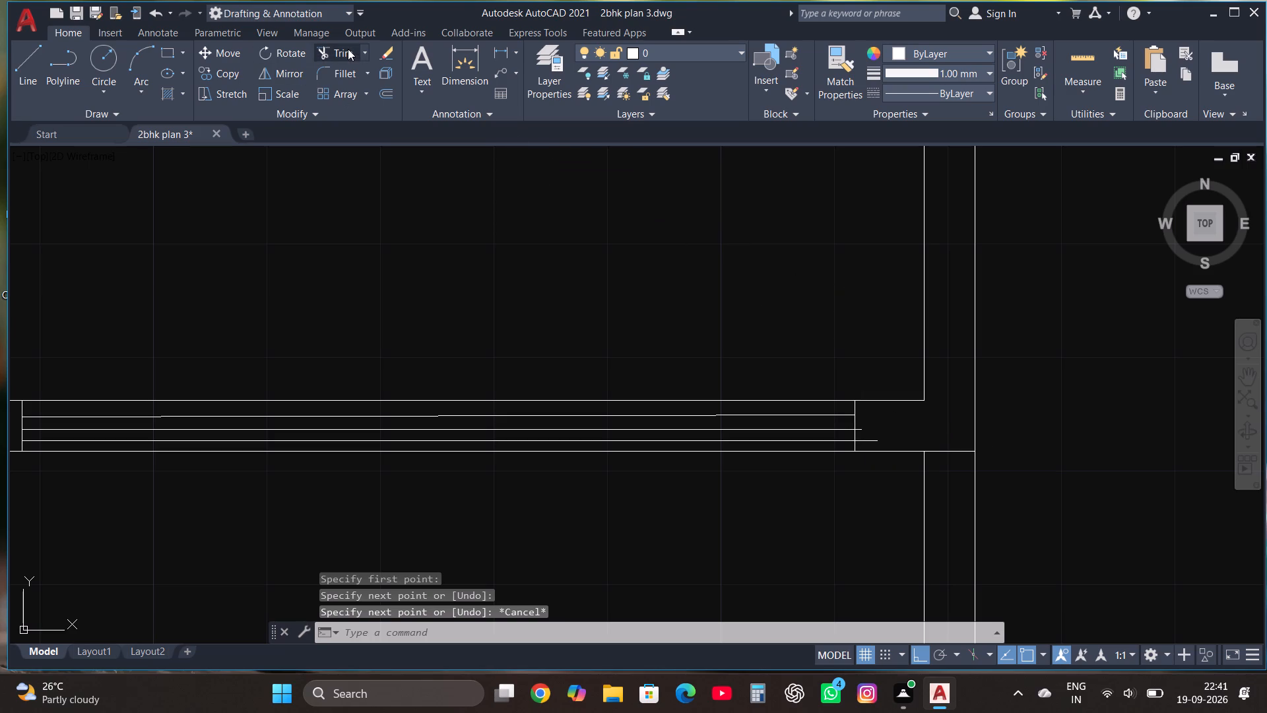
{"action": "left_click", "coordinate": [859, 432]}
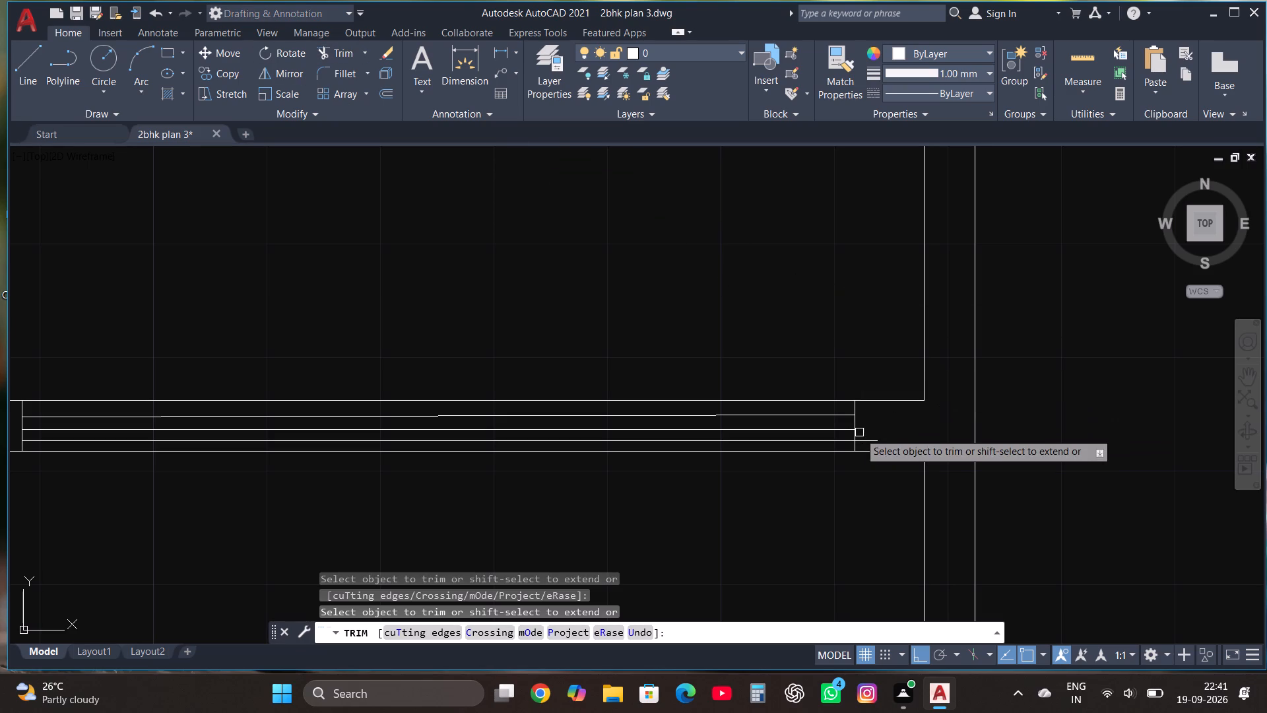
{"action": "left_click", "coordinate": [861, 442]}
{"action": "scroll", "coordinate": [756, 483], "scroll_direction": "down", "scroll_amount": 2}
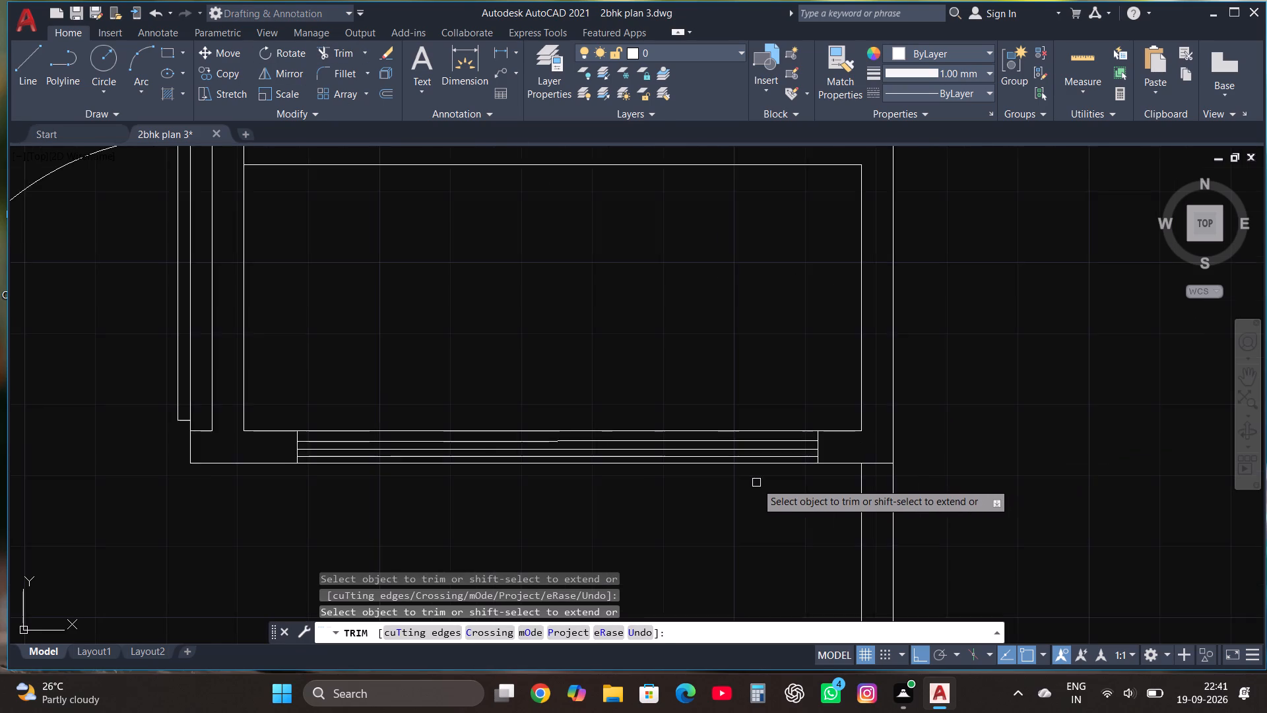
{"action": "key", "text": "Escape"}
Draw a vertical window rectangle 5" wide and about 3'-1" long in the small room's west wall, spanning the room's full depth.
{"action": "scroll", "coordinate": [756, 483], "scroll_direction": "down", "scroll_amount": 1}
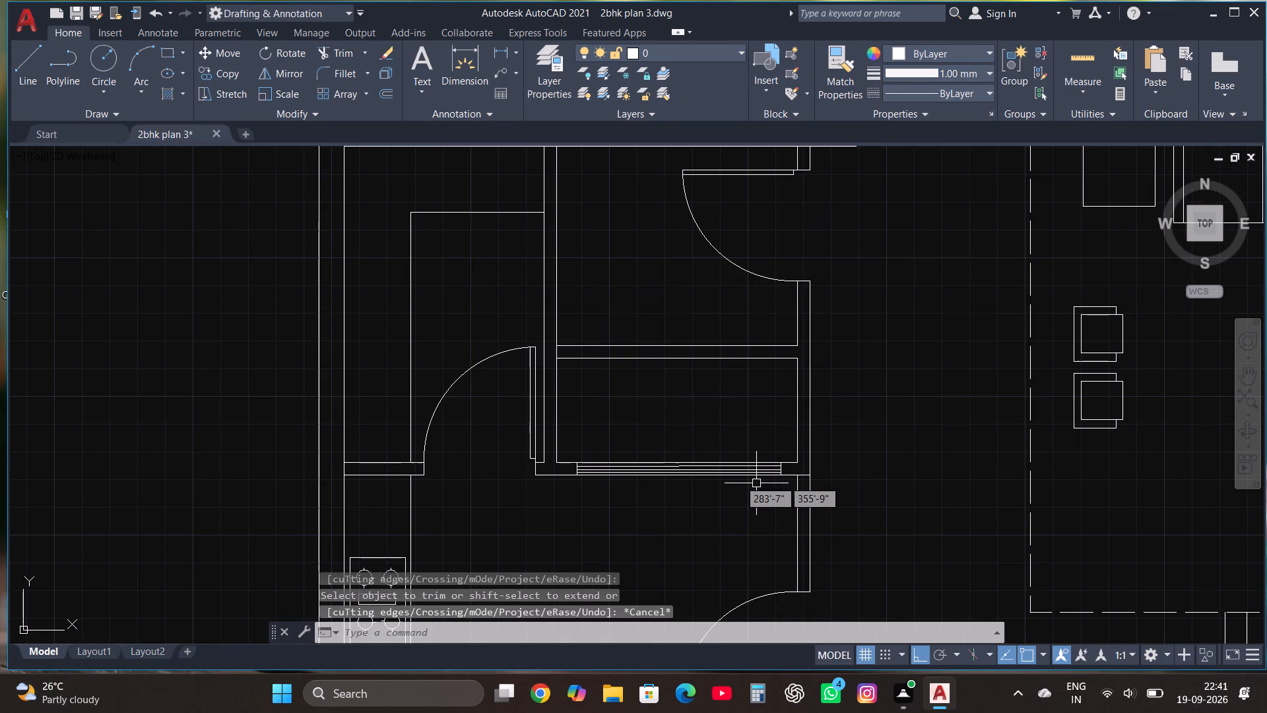
{"action": "scroll", "coordinate": [561, 362], "scroll_direction": "up", "scroll_amount": 1}
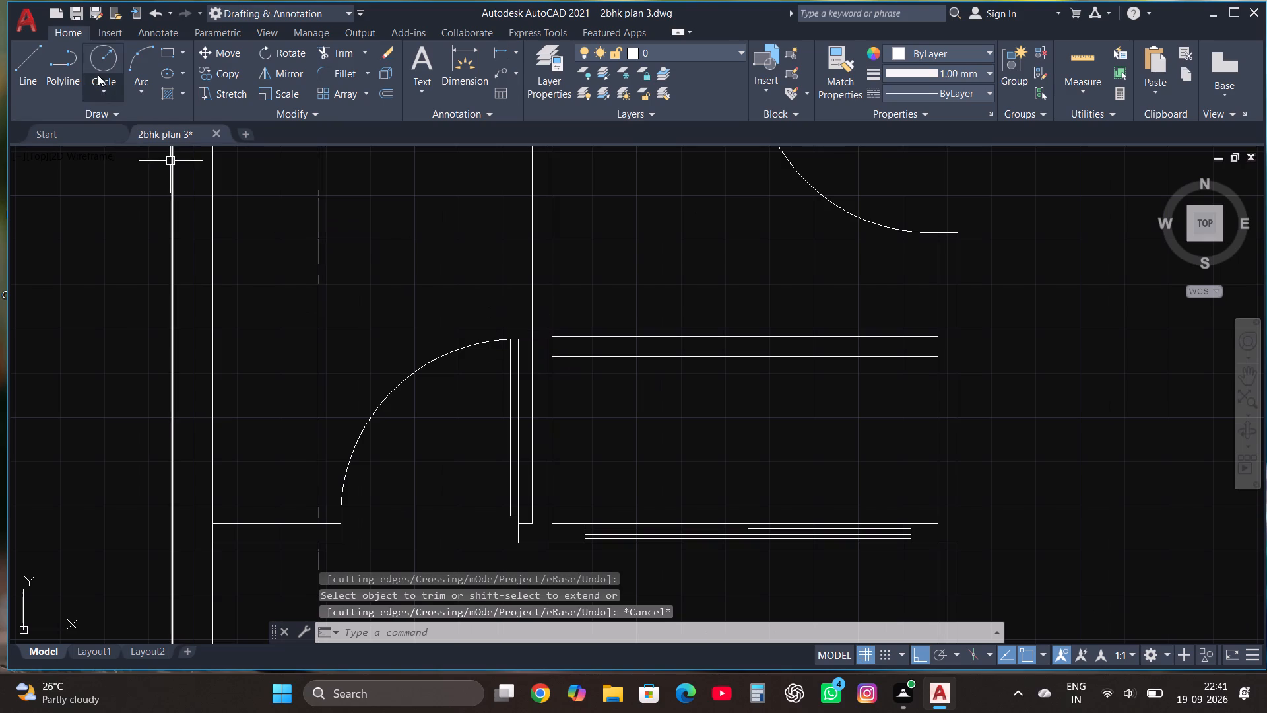
{"action": "left_click", "coordinate": [166, 50]}
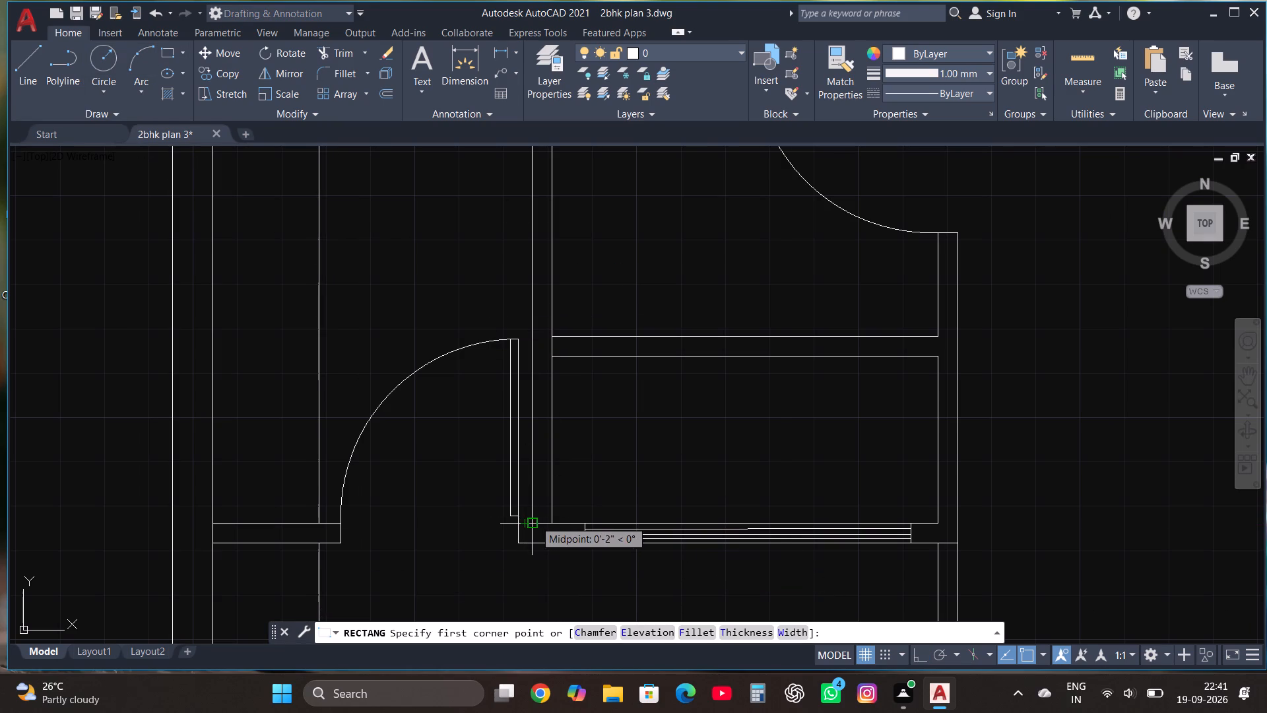
{"action": "left_click", "coordinate": [533, 520]}
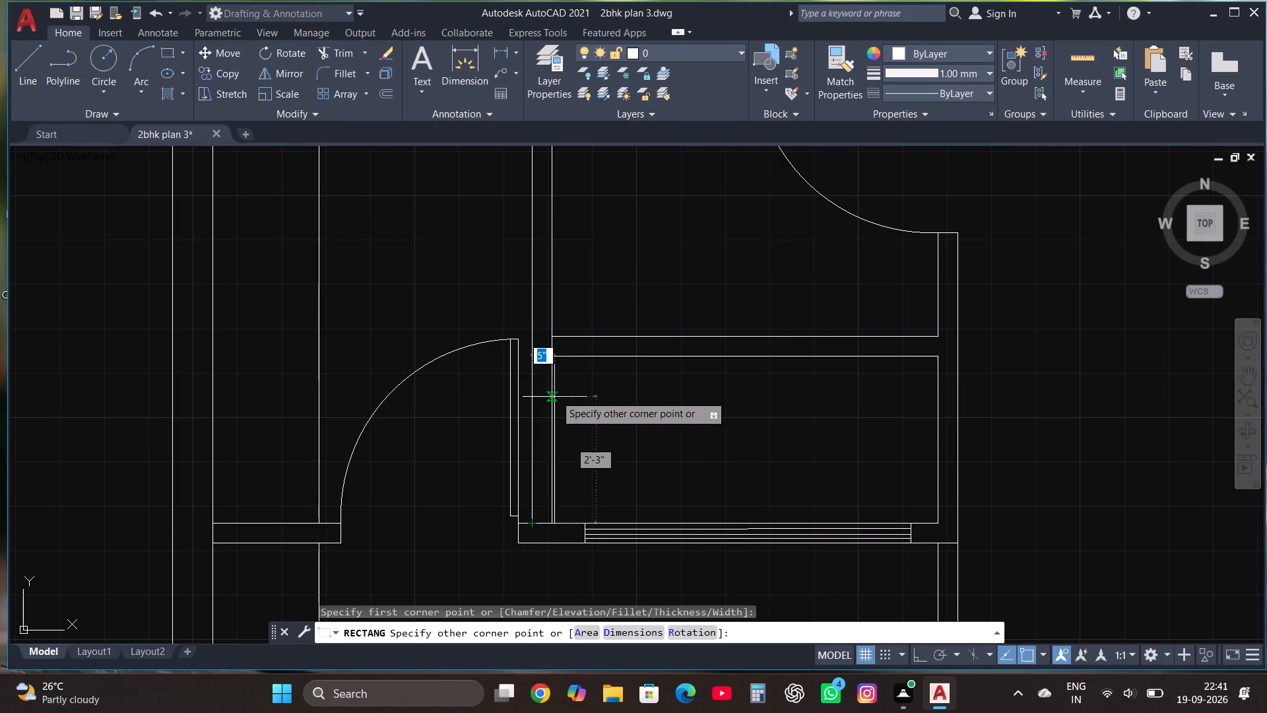
{"action": "left_click", "coordinate": [551, 358]}
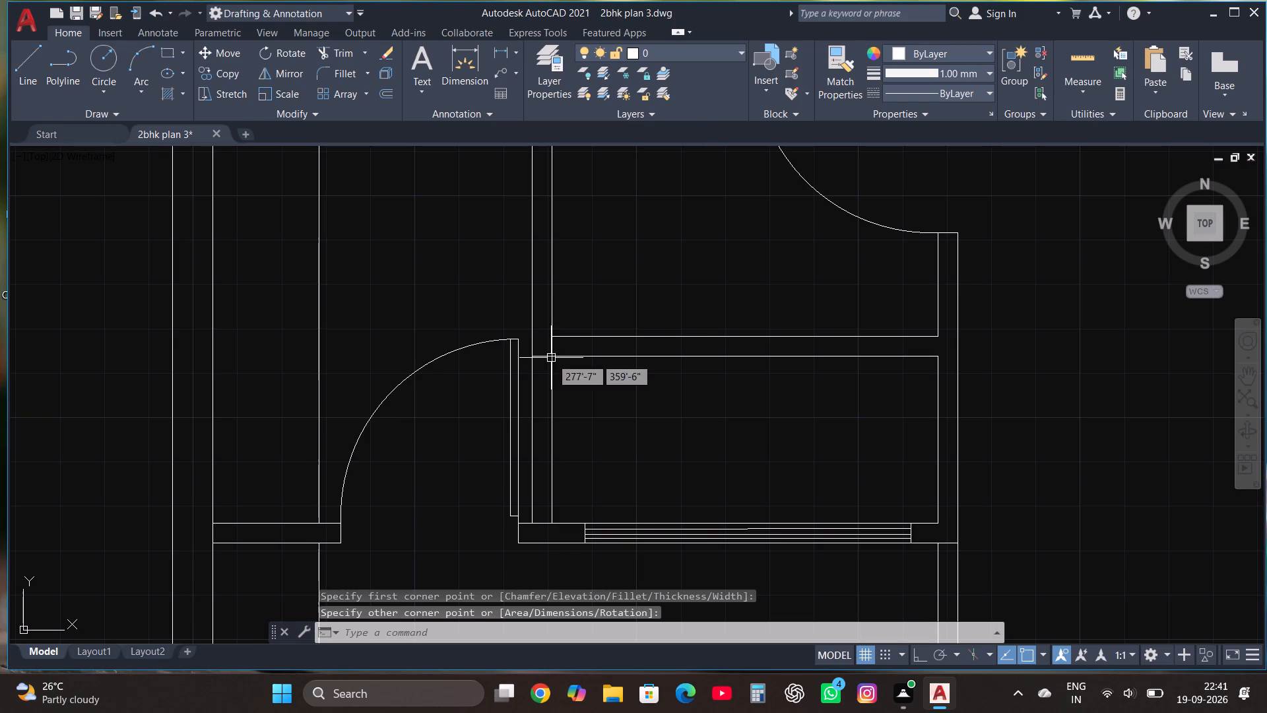
Draw two full-length vertical lines inside the west wall's window rectangle, one along its centre and one nearer its west edge.
{"action": "left_click", "coordinate": [29, 61]}
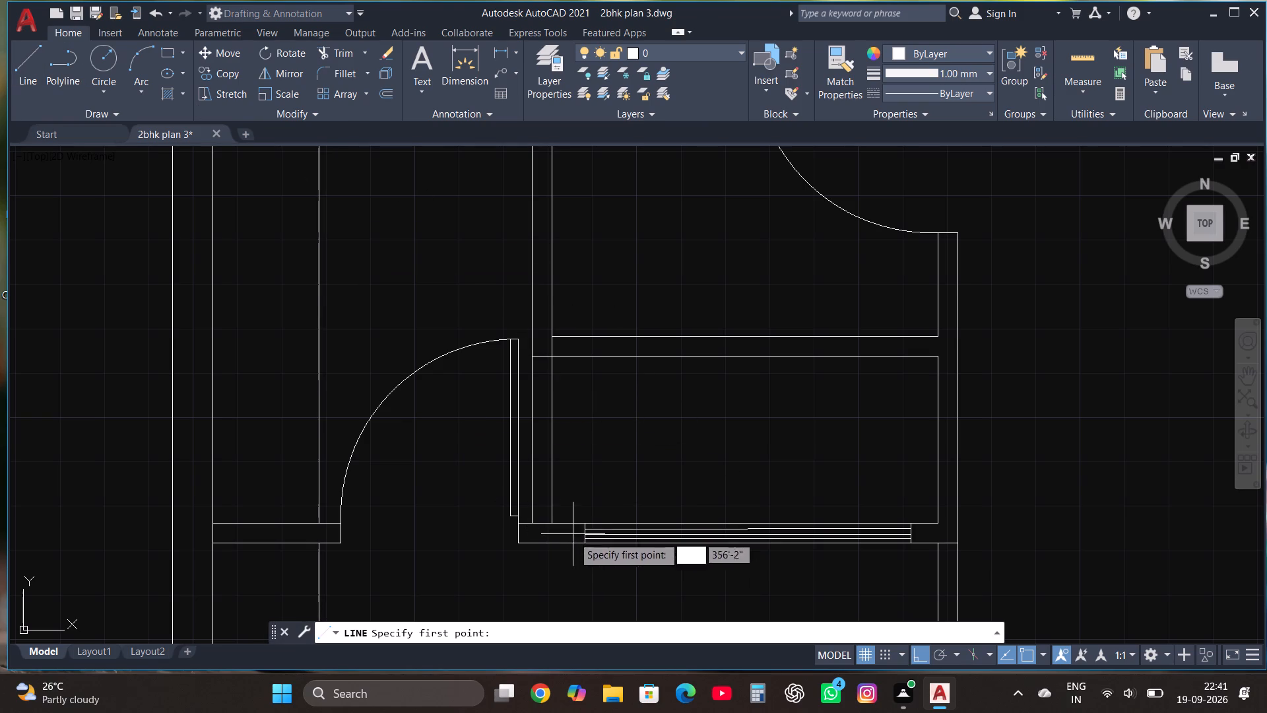
{"action": "left_click", "coordinate": [542, 521]}
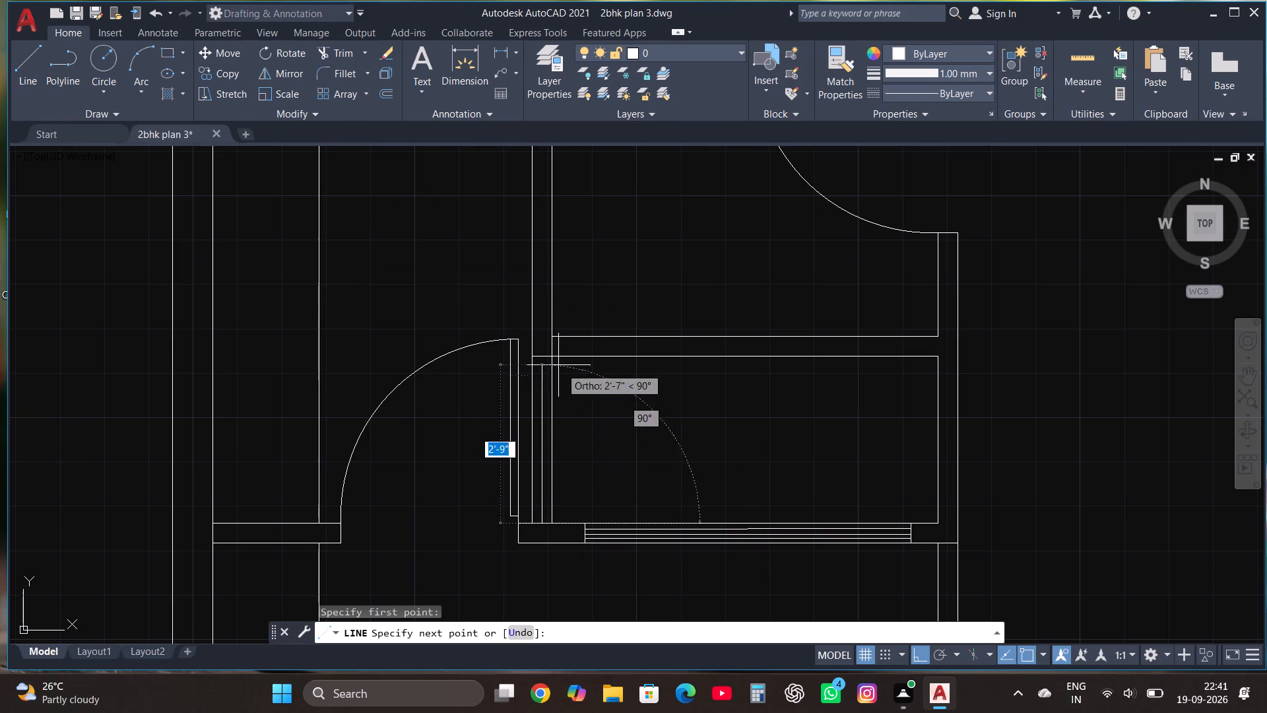
{"action": "left_click", "coordinate": [540, 356]}
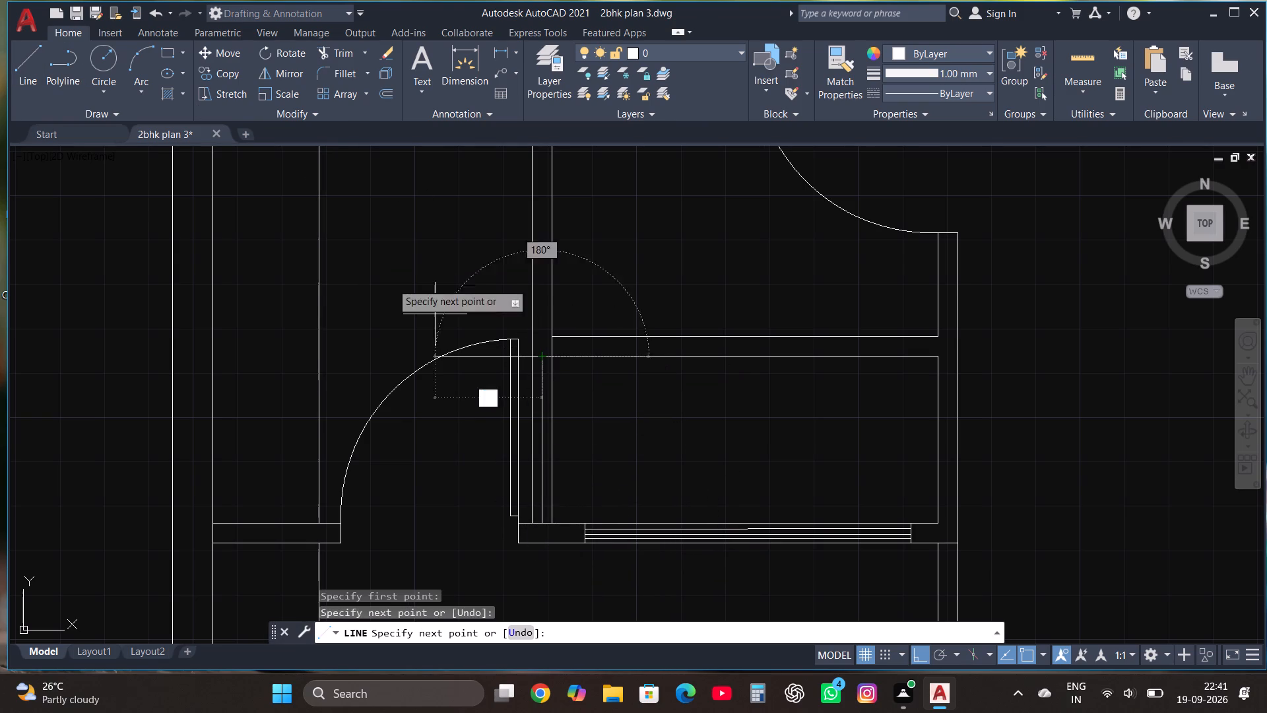
{"action": "left_click", "coordinate": [27, 62]}
{"action": "scroll", "coordinate": [525, 529], "scroll_direction": "up", "scroll_amount": 2}
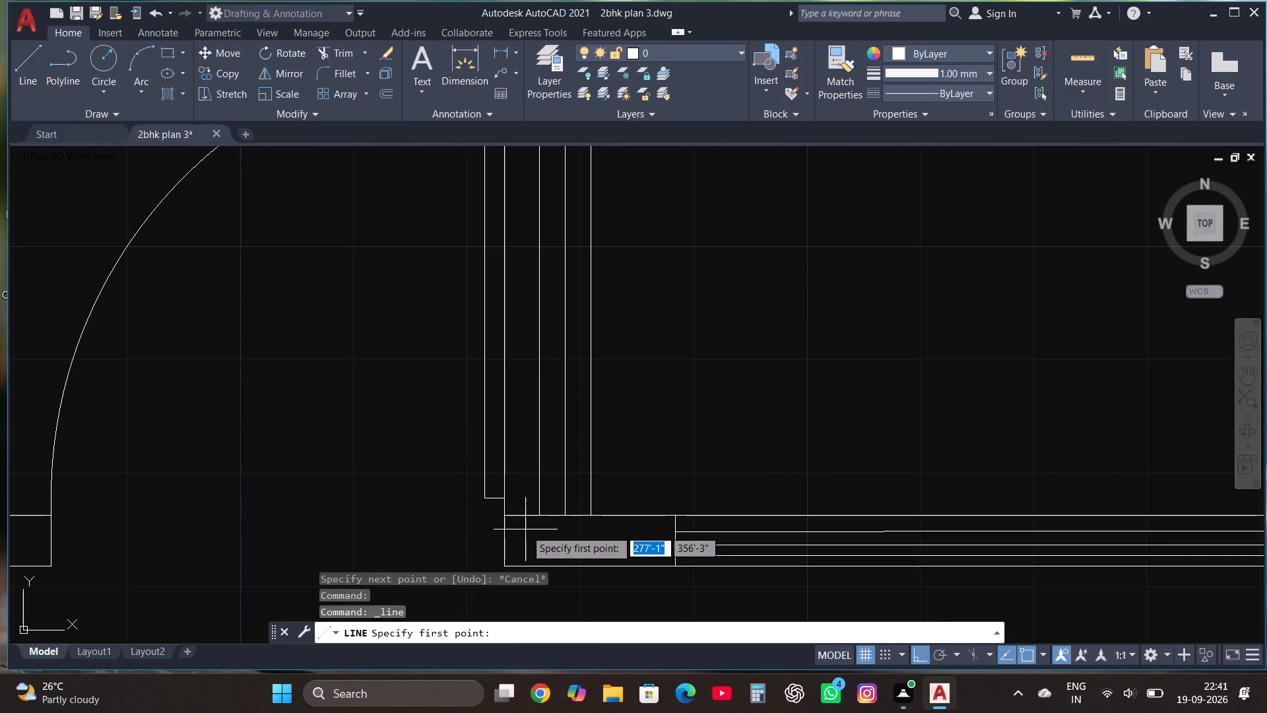
{"action": "left_click", "coordinate": [551, 518]}
{"action": "scroll", "coordinate": [551, 518], "scroll_direction": "down", "scroll_amount": 1}
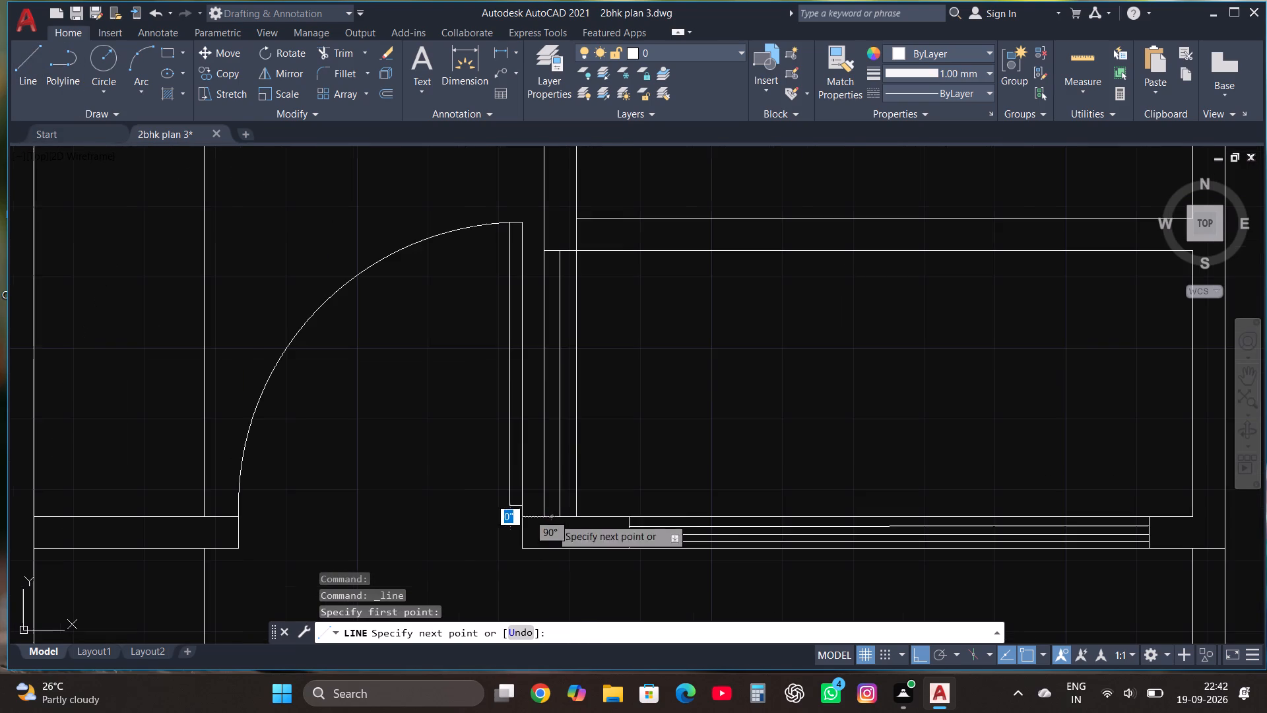
{"action": "scroll", "coordinate": [547, 248], "scroll_direction": "up", "scroll_amount": 2}
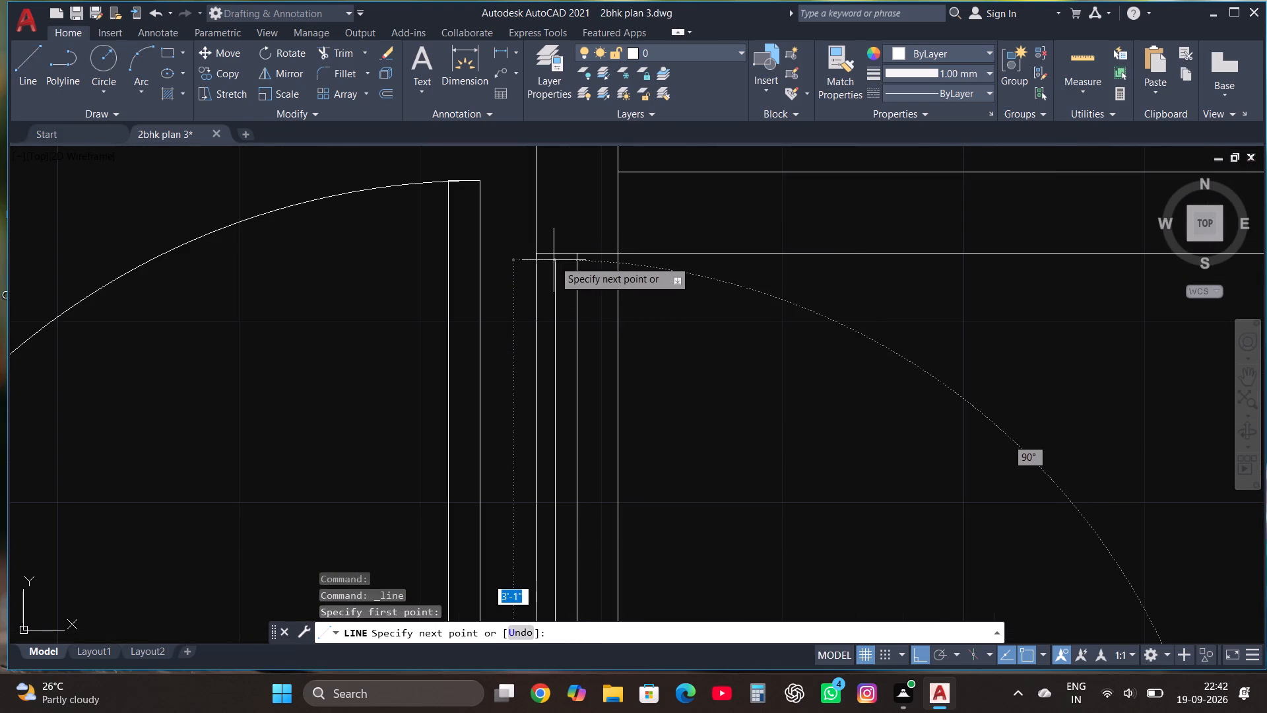
{"action": "left_click", "coordinate": [554, 253]}
{"action": "key", "text": "Escape"}
Draw a vertical window rectangle about 3'-2" long in the small room's east wall, spanning the wall thickness and the room's depth.
{"action": "scroll", "coordinate": [554, 252], "scroll_direction": "down", "scroll_amount": 2}
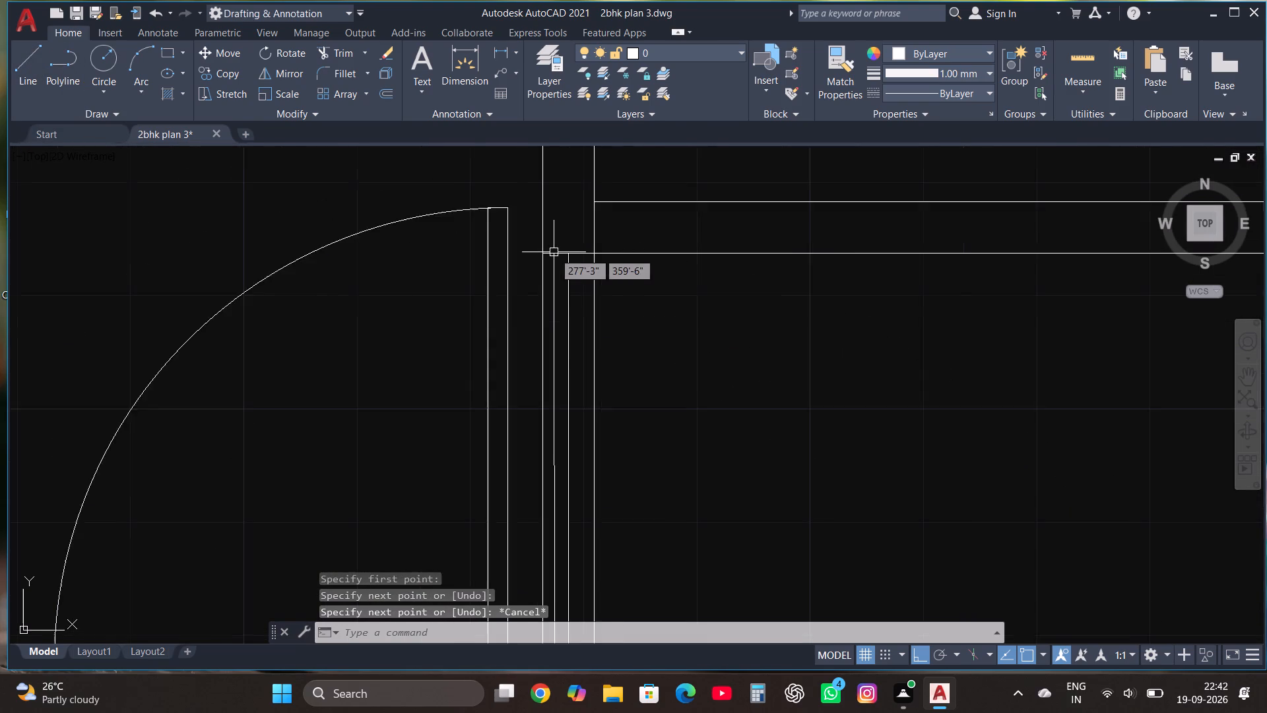
{"action": "scroll", "coordinate": [552, 257], "scroll_direction": "down", "scroll_amount": 4}
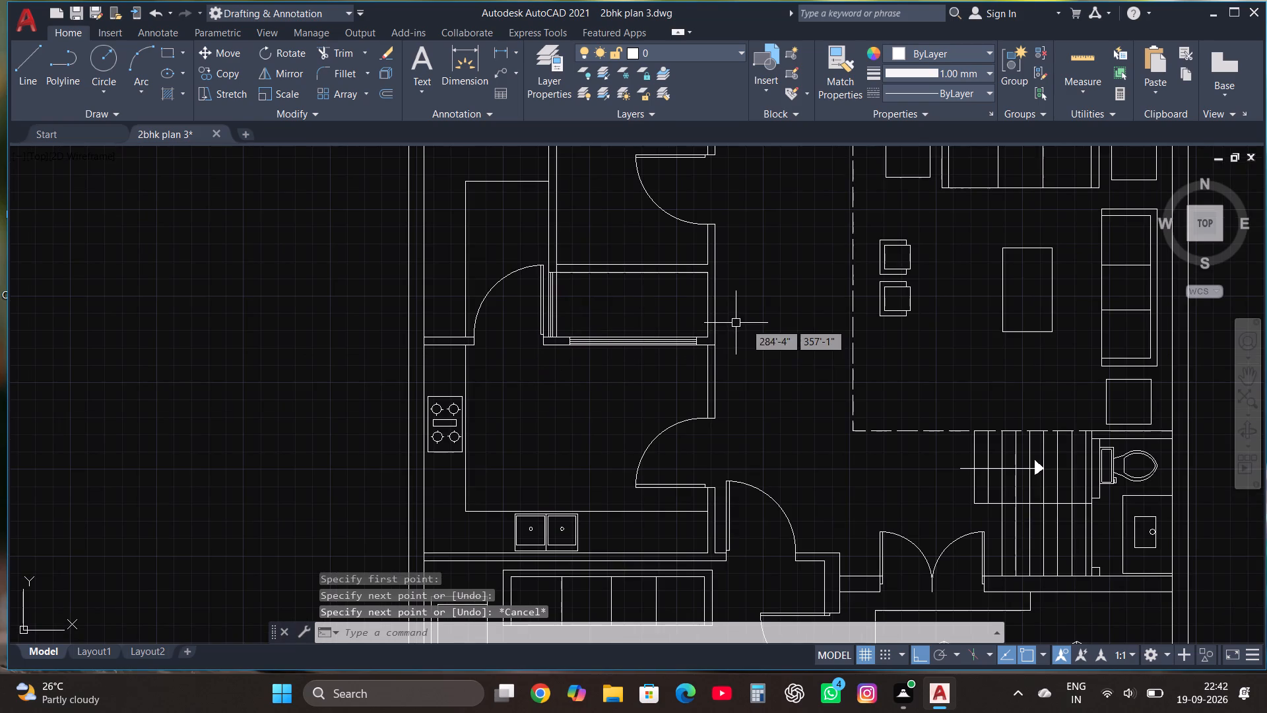
{"action": "scroll", "coordinate": [753, 308], "scroll_direction": "up", "scroll_amount": 2}
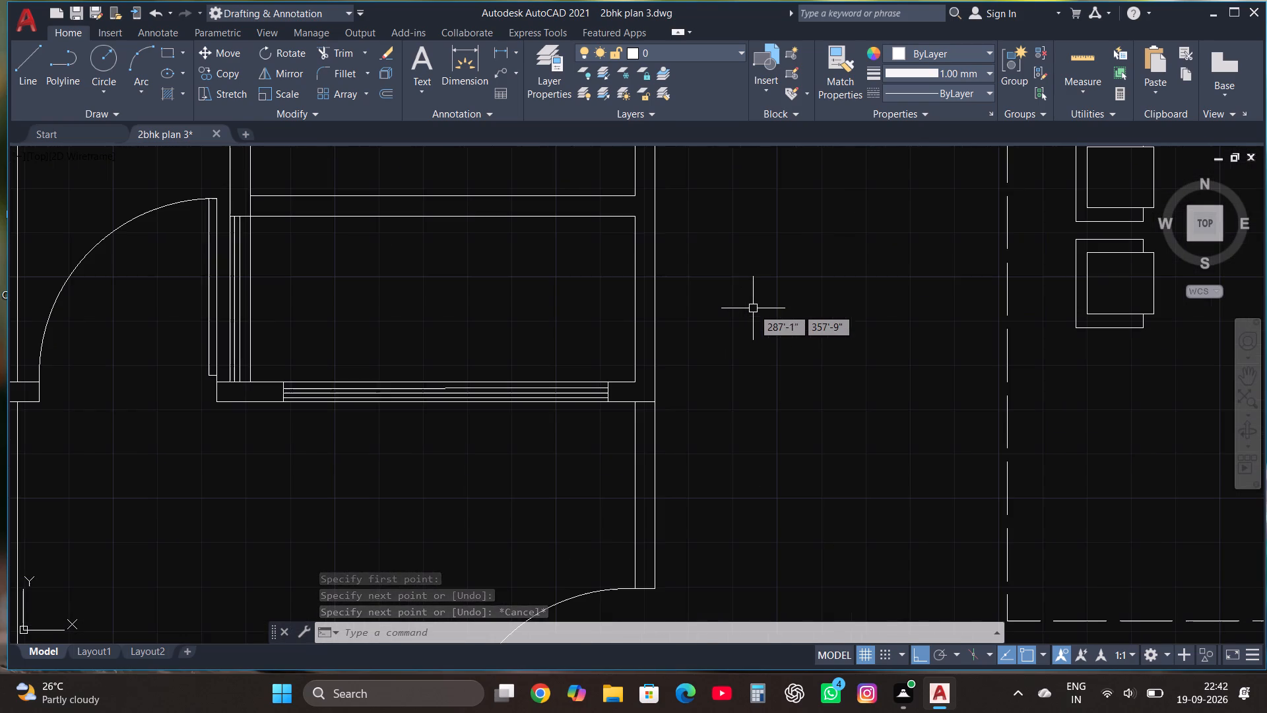
{"action": "left_click", "coordinate": [168, 57]}
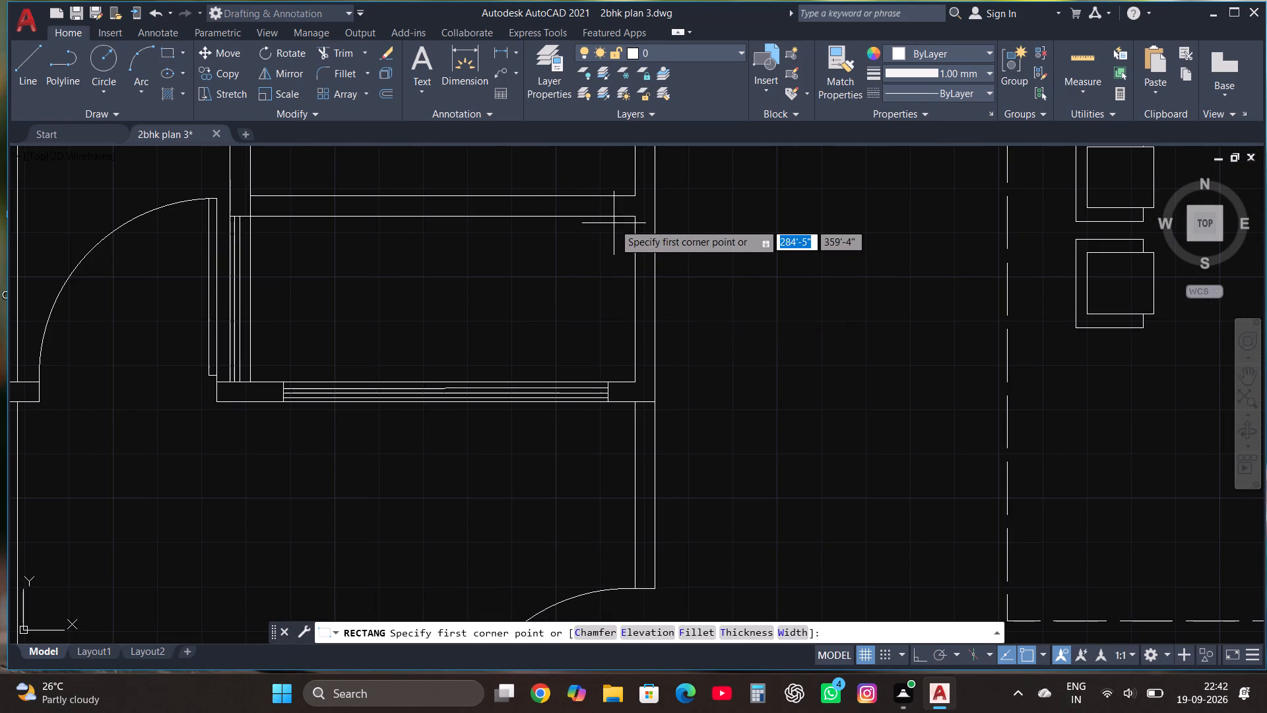
{"action": "left_click", "coordinate": [633, 217]}
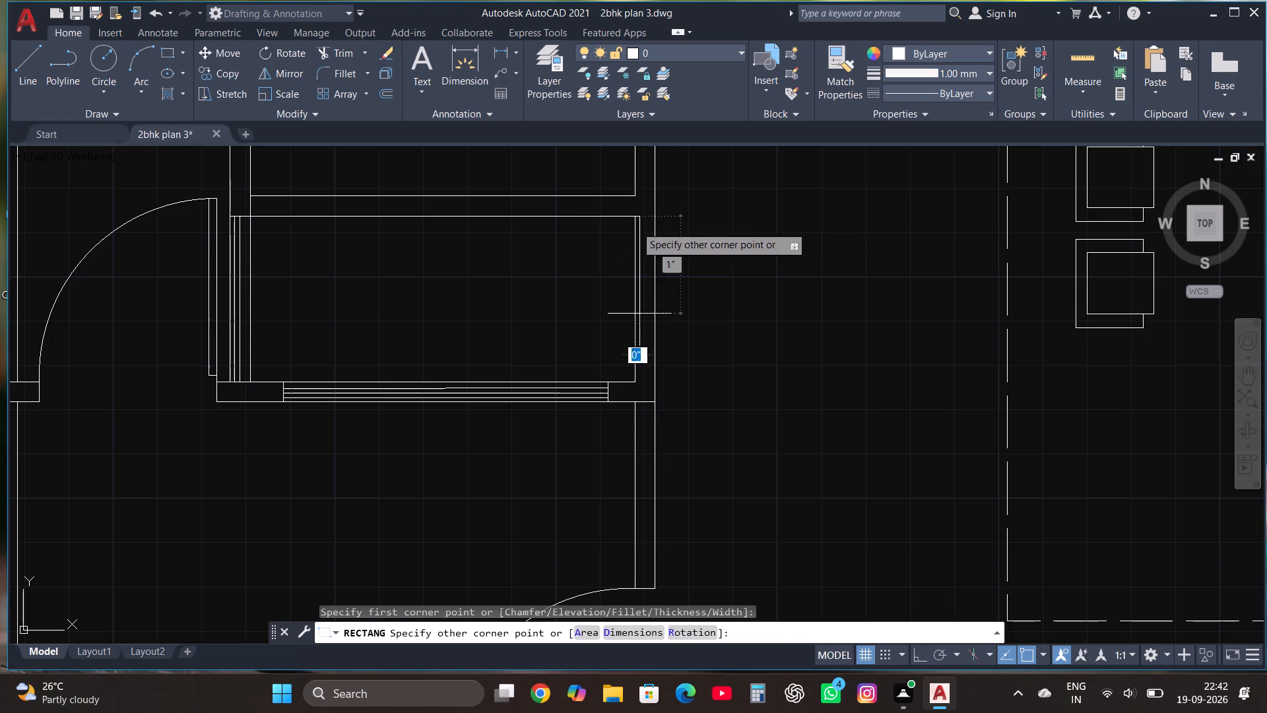
{"action": "left_click", "coordinate": [653, 381]}
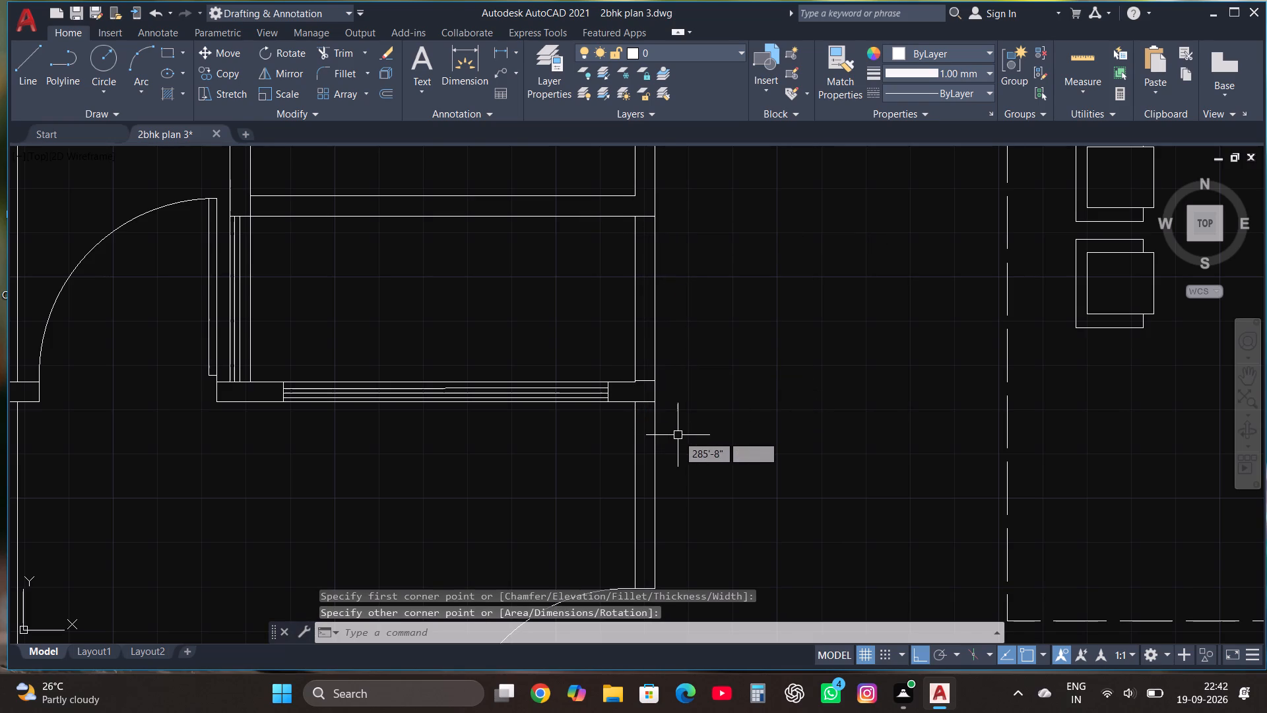
Stretch the south edge of the east wall's window rectangle down to the kitchen wall's north line.
{"action": "scroll", "coordinate": [659, 401], "scroll_direction": "up", "scroll_amount": 2}
{"action": "left_click", "coordinate": [626, 351]}
{"action": "scroll", "coordinate": [625, 374], "scroll_direction": "up", "scroll_amount": 1}
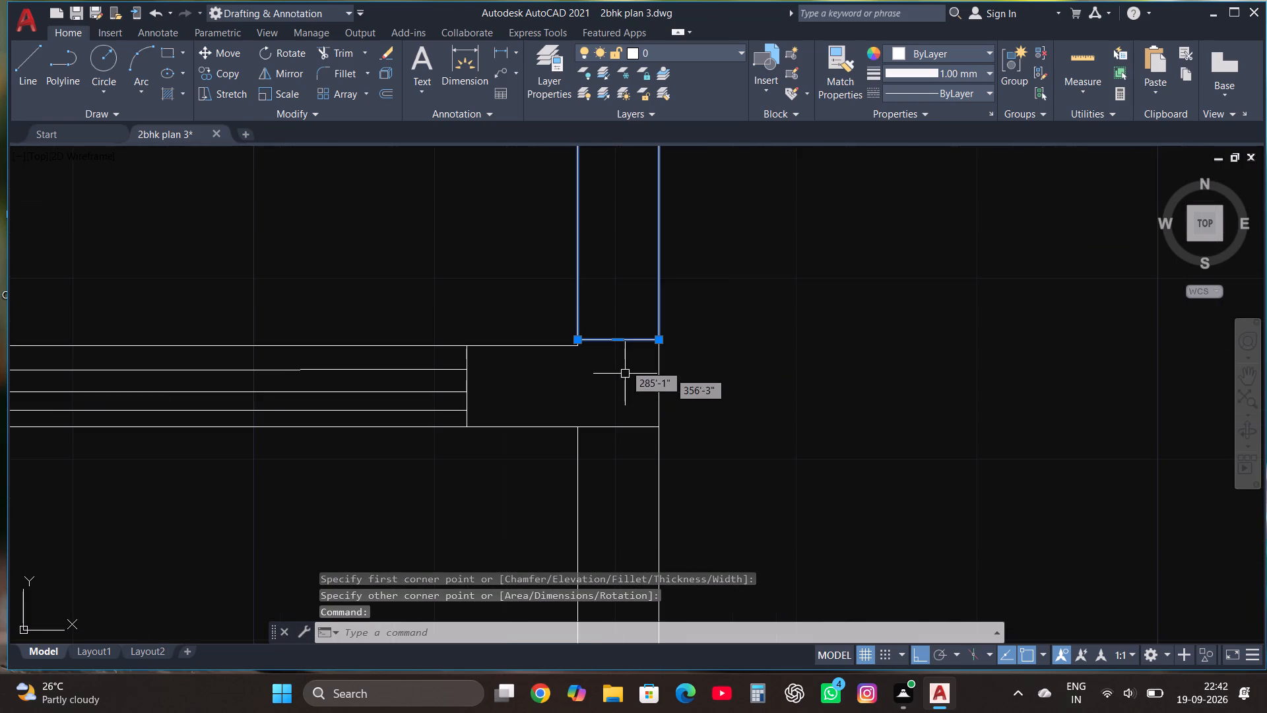
{"action": "left_click", "coordinate": [620, 337]}
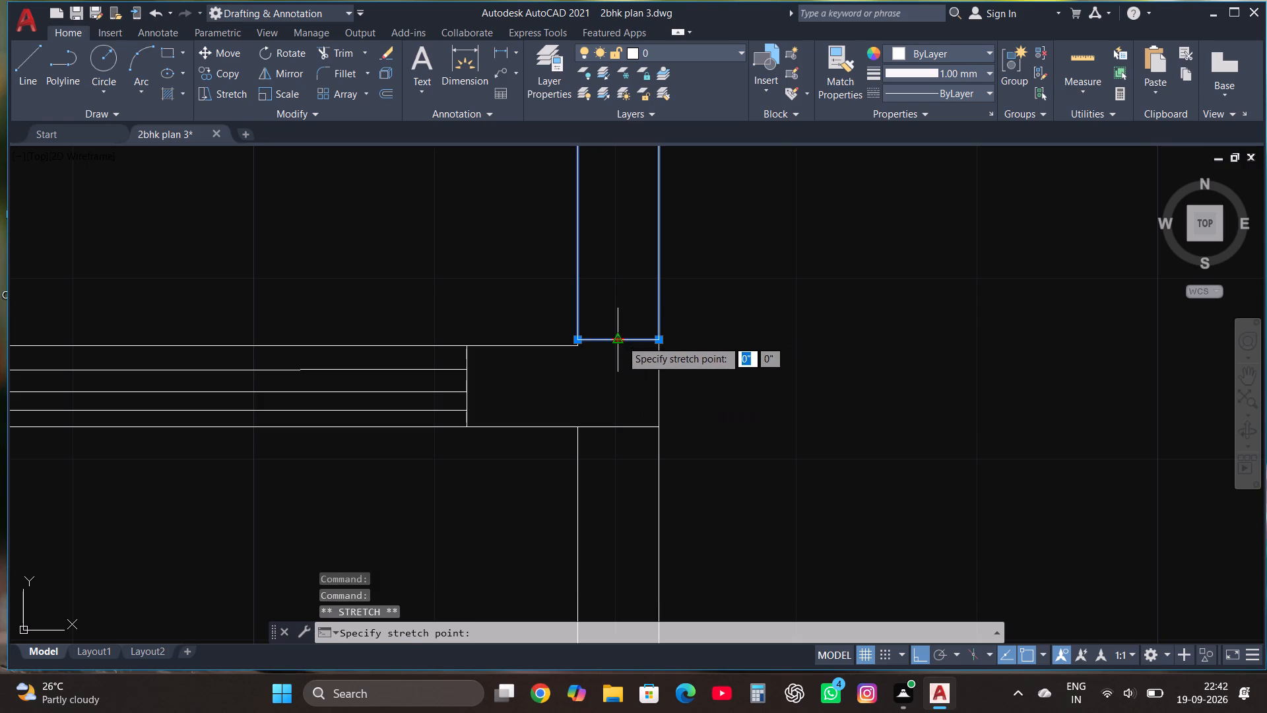
{"action": "left_click", "coordinate": [621, 347]}
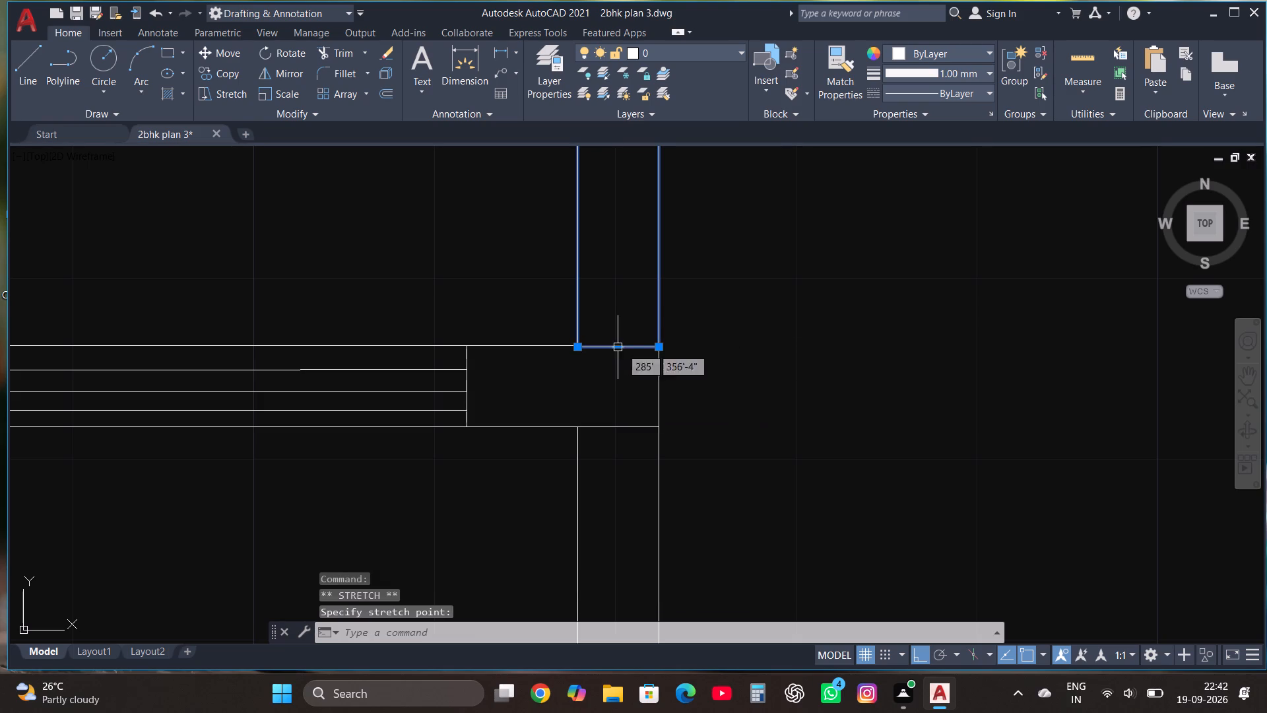
{"action": "scroll", "coordinate": [597, 419], "scroll_direction": "down", "scroll_amount": 1}
{"action": "key", "text": "Escape"}
Draw two full-length vertical lines inside the east wall's window rectangle, one along its centre and one nearer its west edge.
{"action": "left_click", "coordinate": [30, 57]}
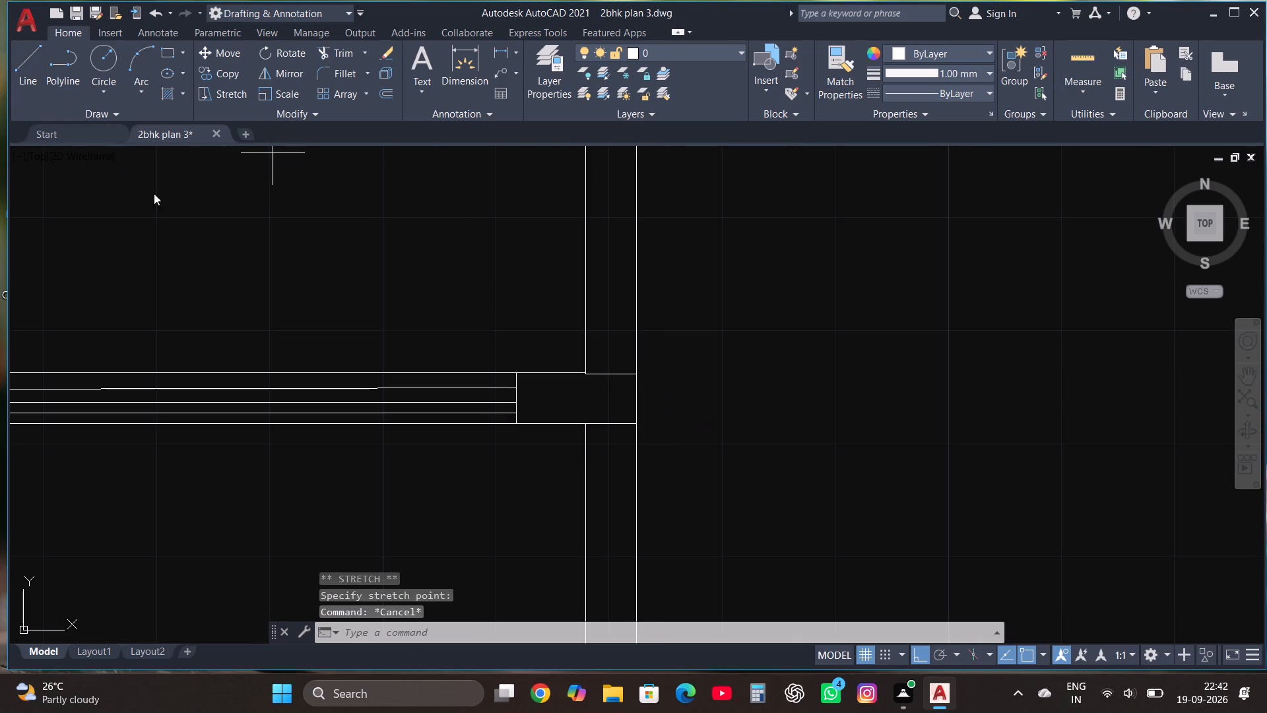
{"action": "scroll", "coordinate": [399, 412], "scroll_direction": "down", "scroll_amount": 2}
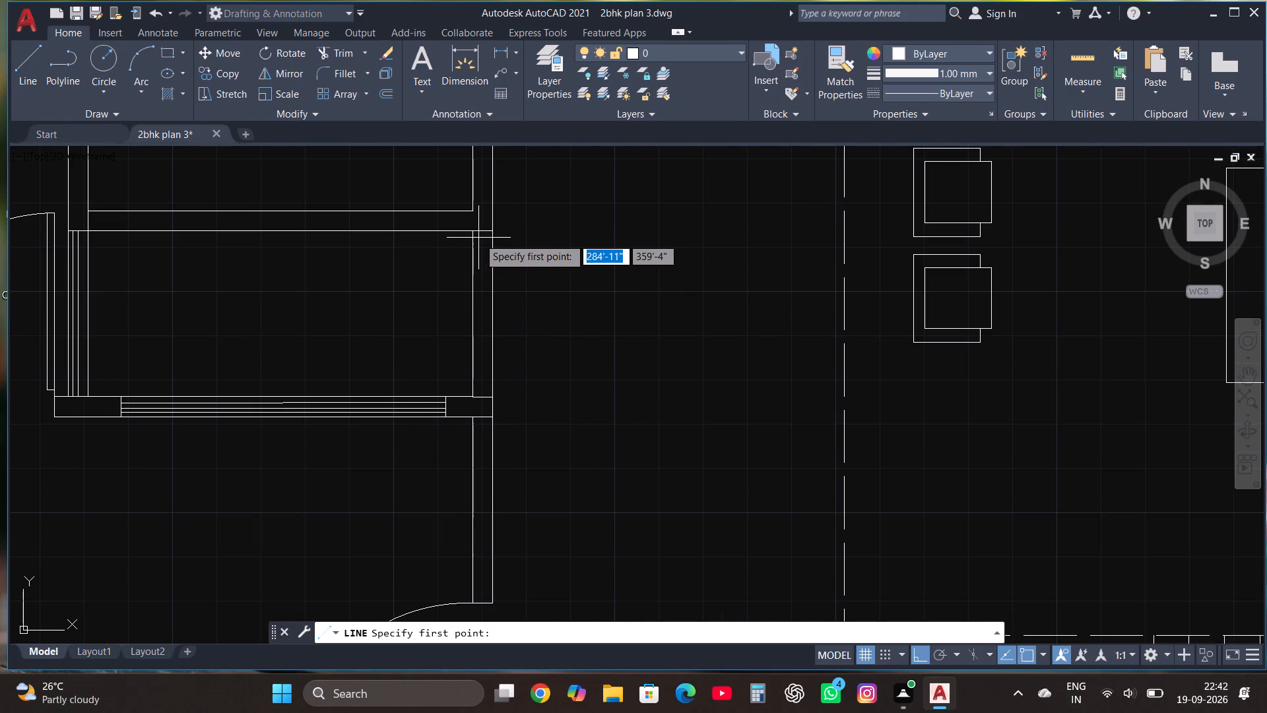
{"action": "left_click", "coordinate": [482, 233]}
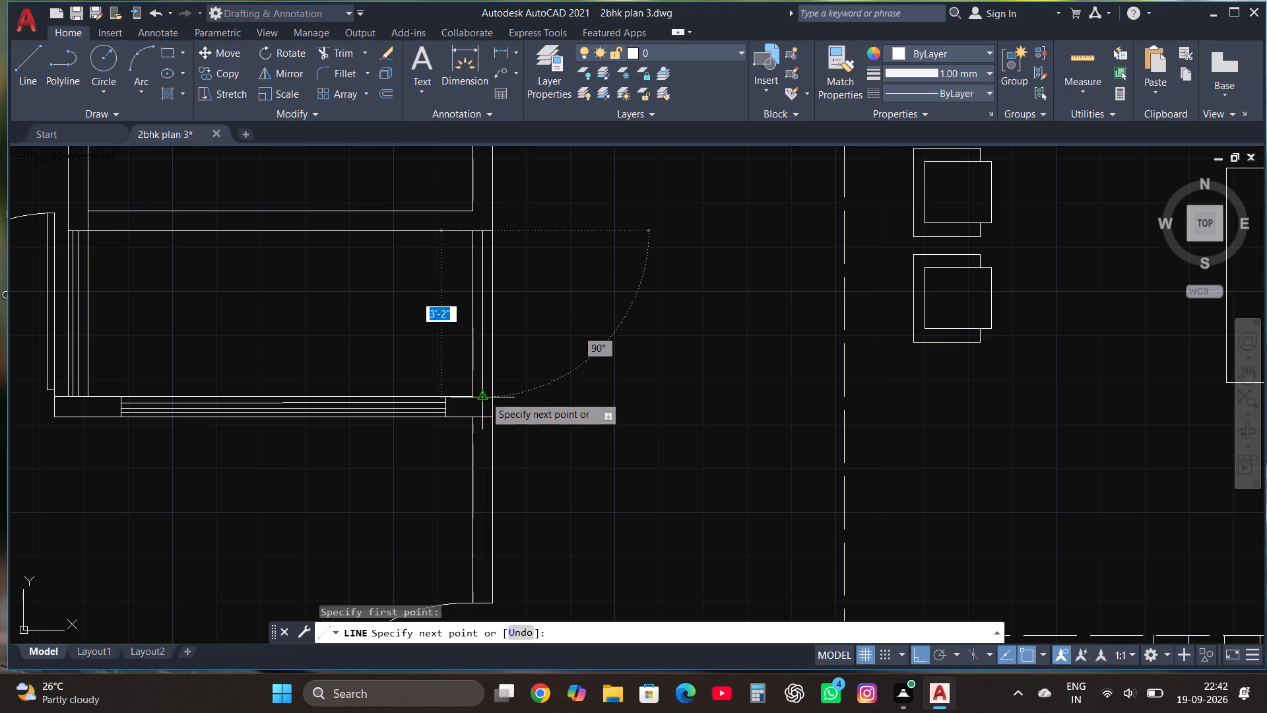
{"action": "left_click", "coordinate": [484, 395]}
{"action": "left_click", "coordinate": [25, 59]}
{"action": "scroll", "coordinate": [476, 282], "scroll_direction": "up", "scroll_amount": 2}
{"action": "left_click", "coordinate": [478, 151]}
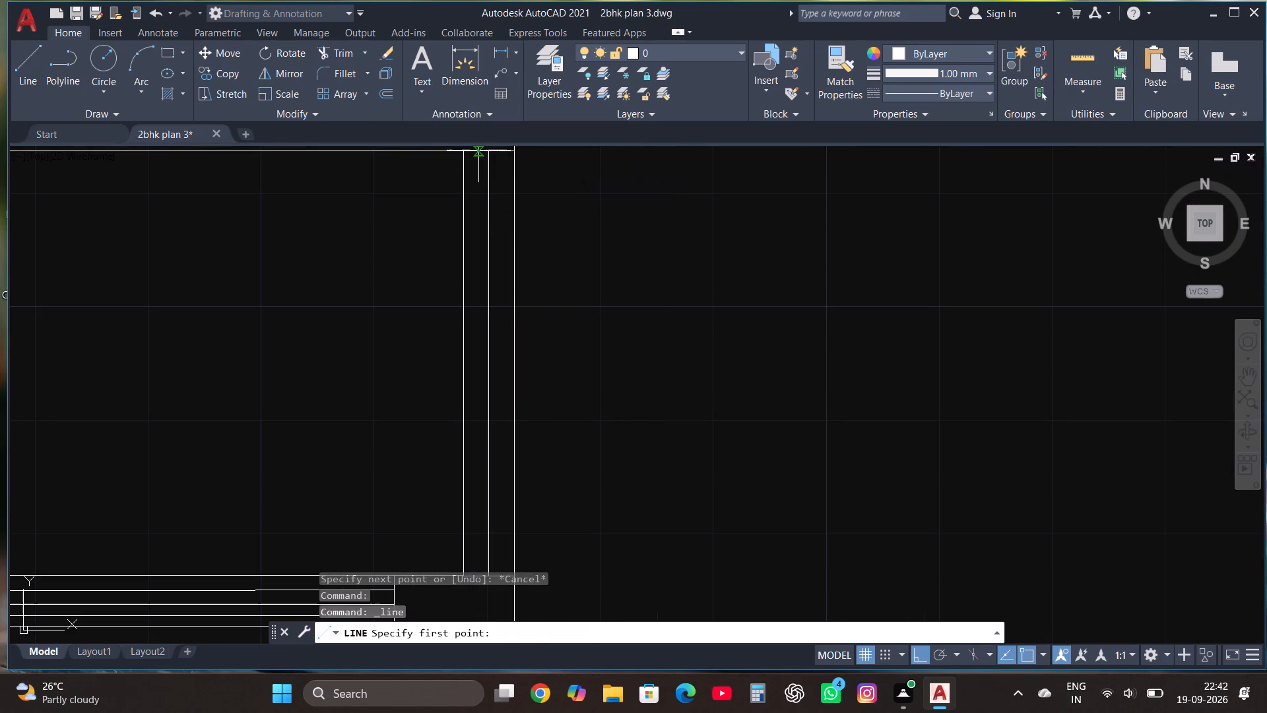
{"action": "left_click", "coordinate": [476, 577]}
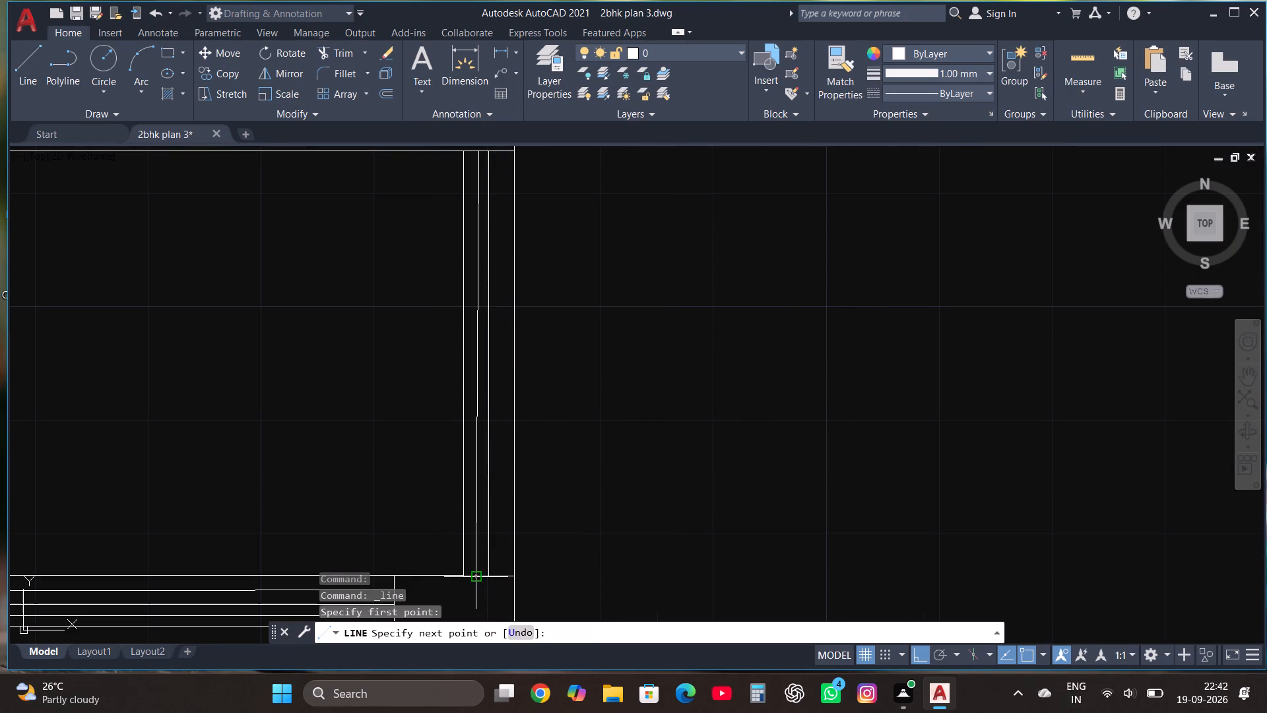
{"action": "key", "text": "Escape"}
Draw a window rectangle about 7'-3" long across the sitting room's south wall, just above the hatched strip.
{"action": "scroll", "coordinate": [624, 507], "scroll_direction": "down", "scroll_amount": 3}
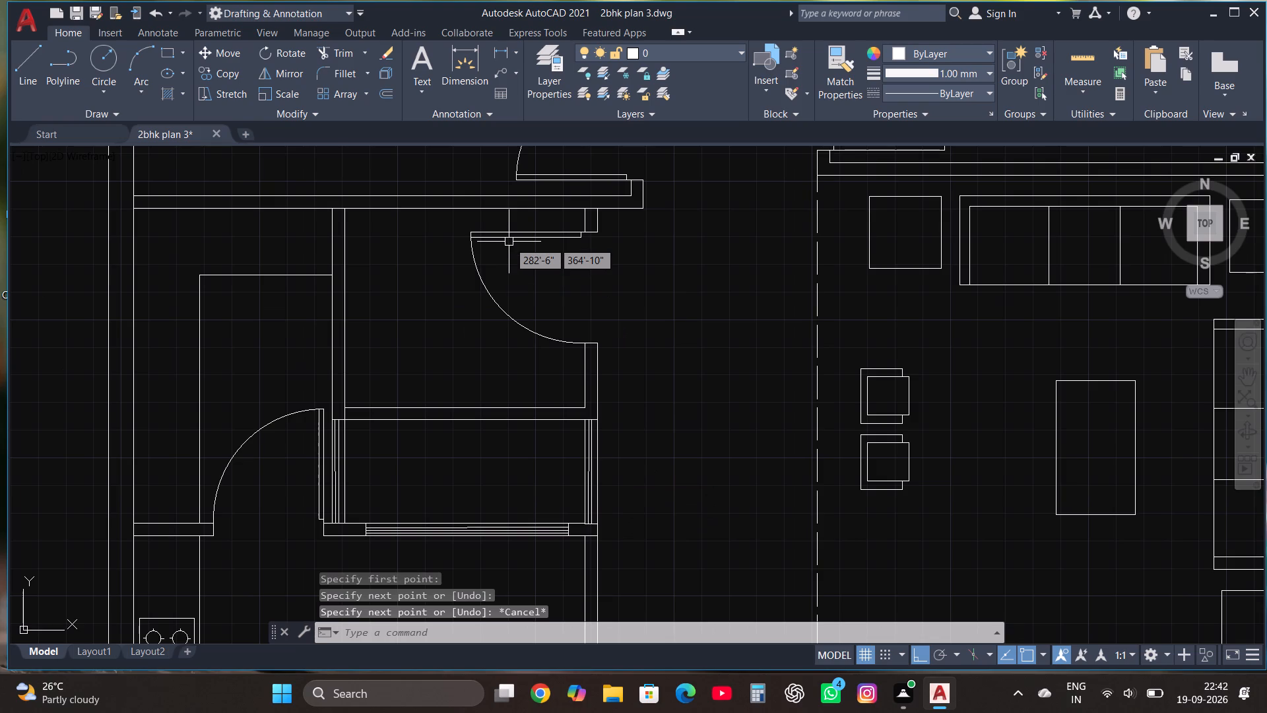
{"action": "scroll", "coordinate": [509, 242], "scroll_direction": "down", "scroll_amount": 3}
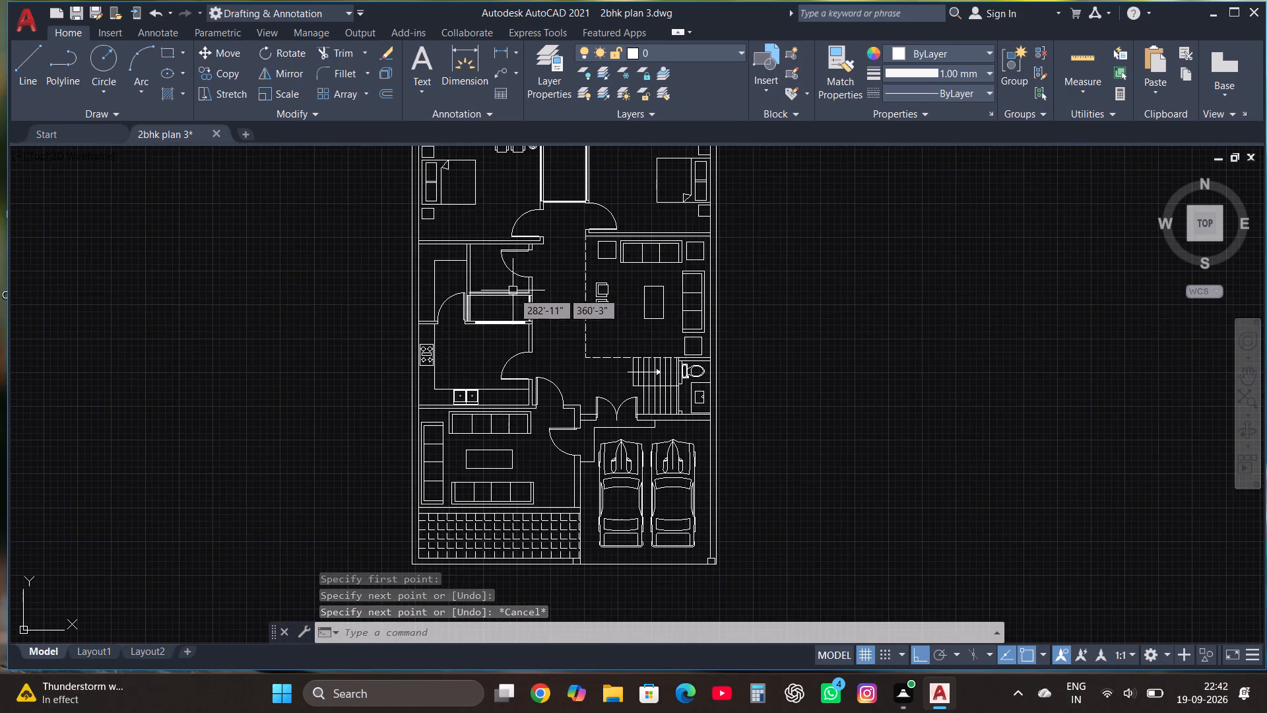
{"action": "scroll", "coordinate": [517, 543], "scroll_direction": "up", "scroll_amount": 3}
{"action": "scroll", "coordinate": [377, 432], "scroll_direction": "up", "scroll_amount": 1}
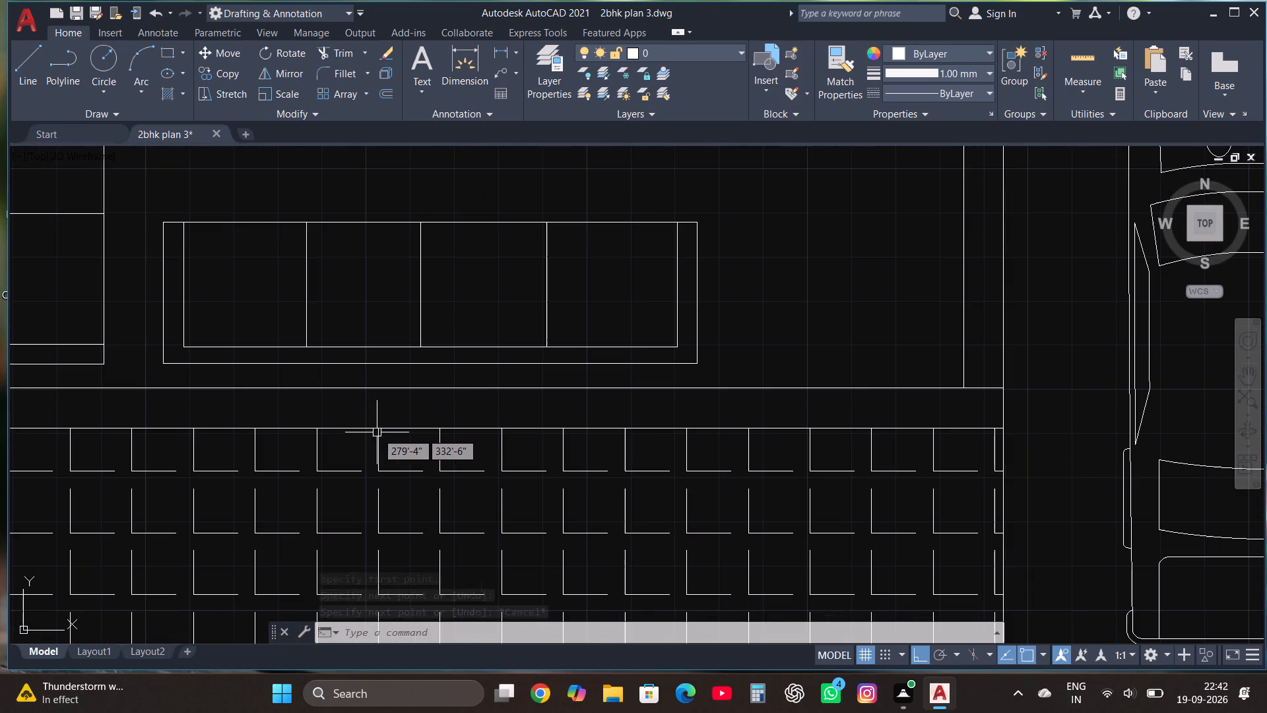
{"action": "left_click", "coordinate": [166, 51]}
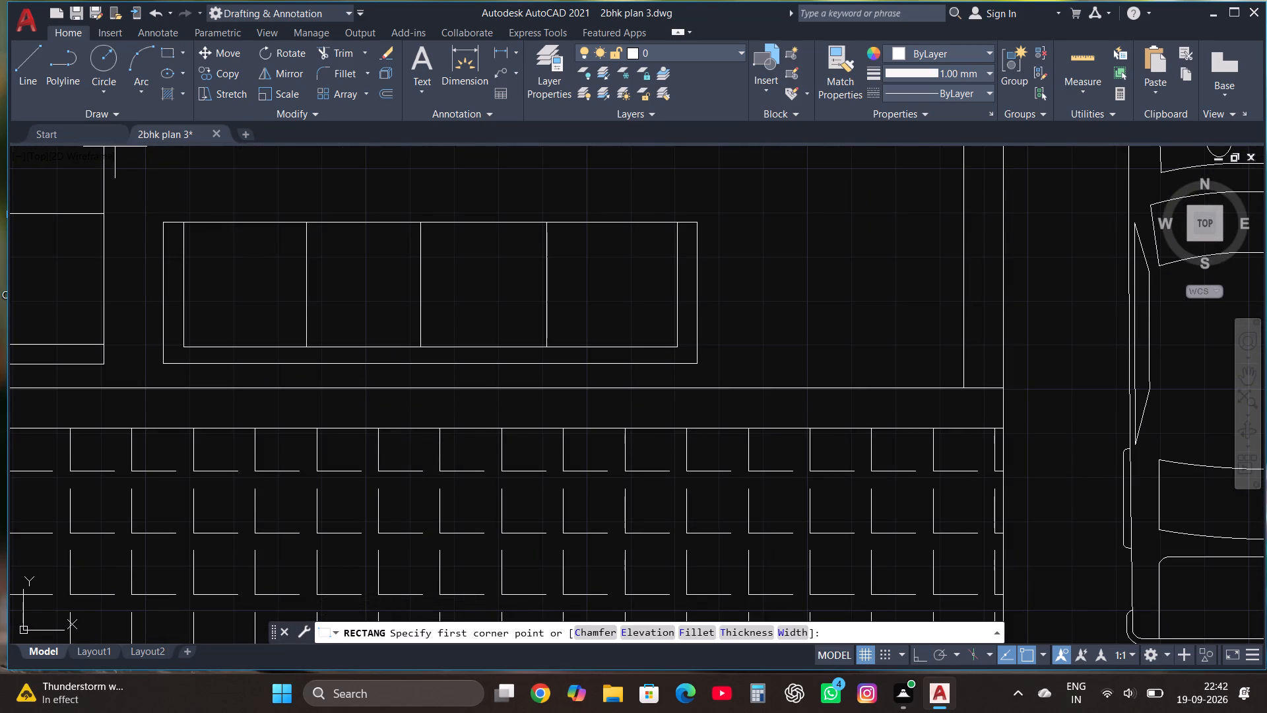
{"action": "scroll", "coordinate": [506, 501], "scroll_direction": "down", "scroll_amount": 1}
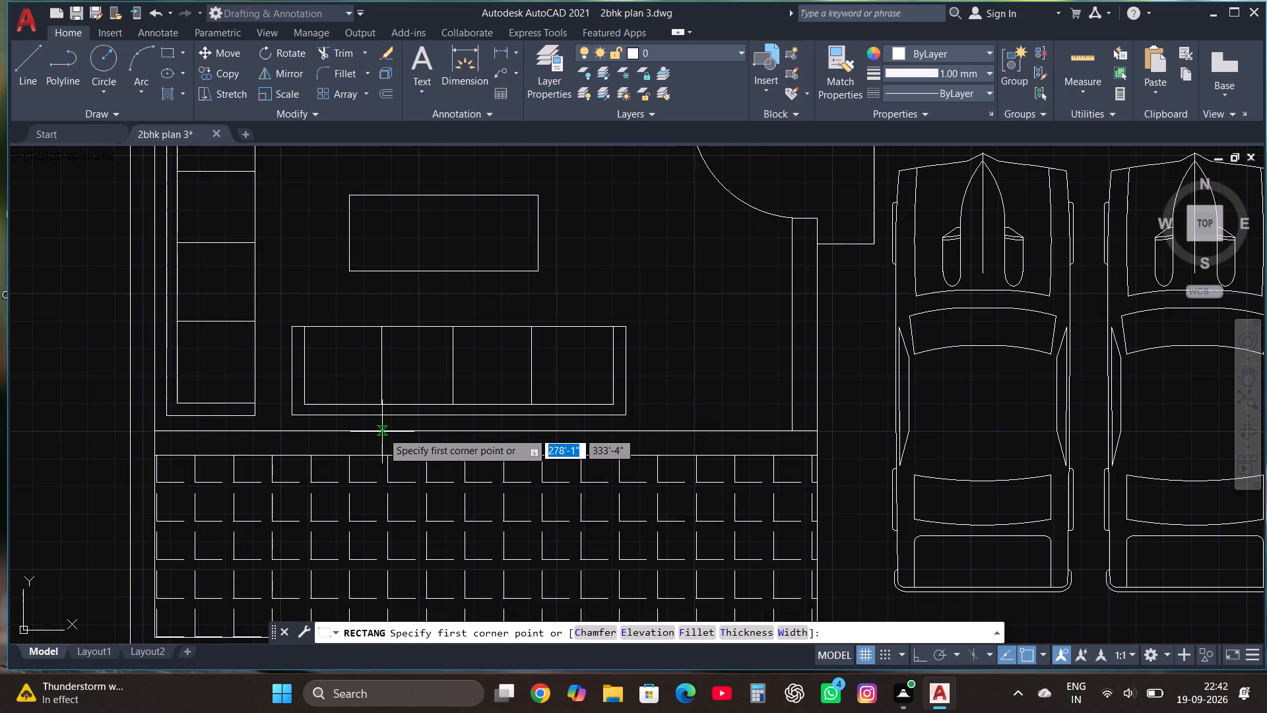
{"action": "left_click", "coordinate": [382, 432]}
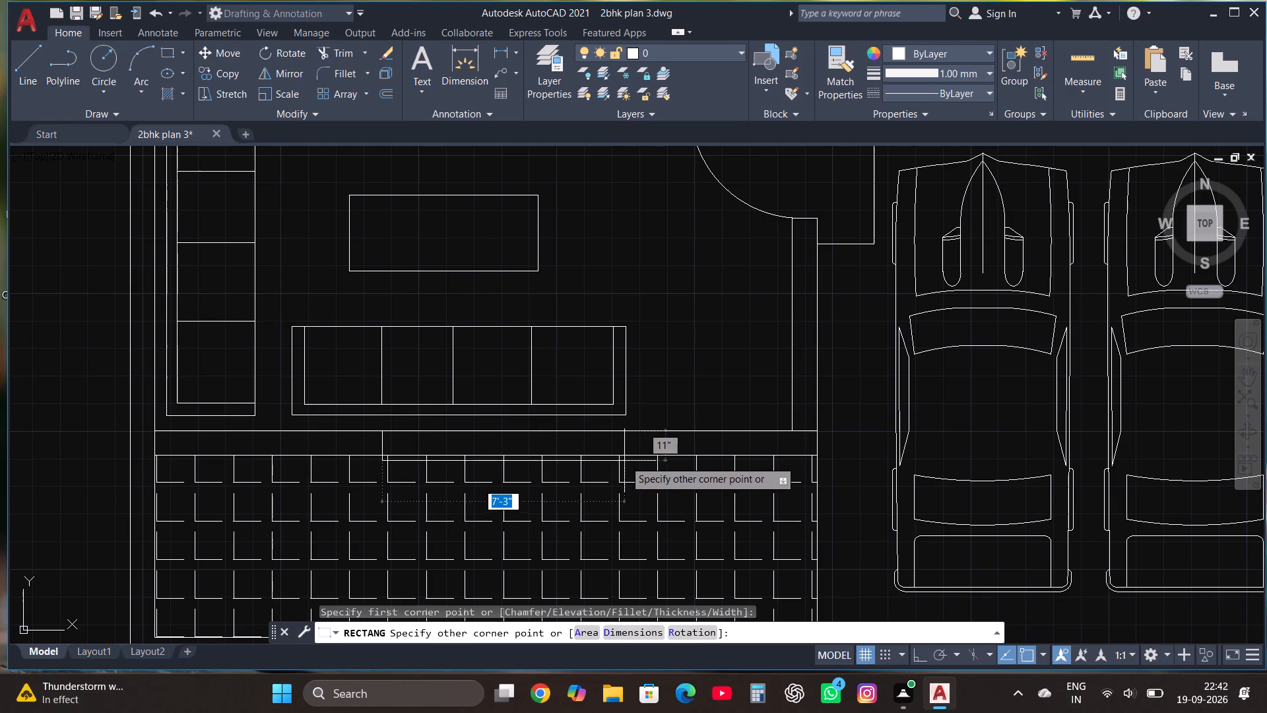
{"action": "left_click", "coordinate": [628, 455]}
Draw a horizontal line lengthwise inside the south wall's window rectangle and trim its overrun past the east end.
{"action": "left_click", "coordinate": [31, 55]}
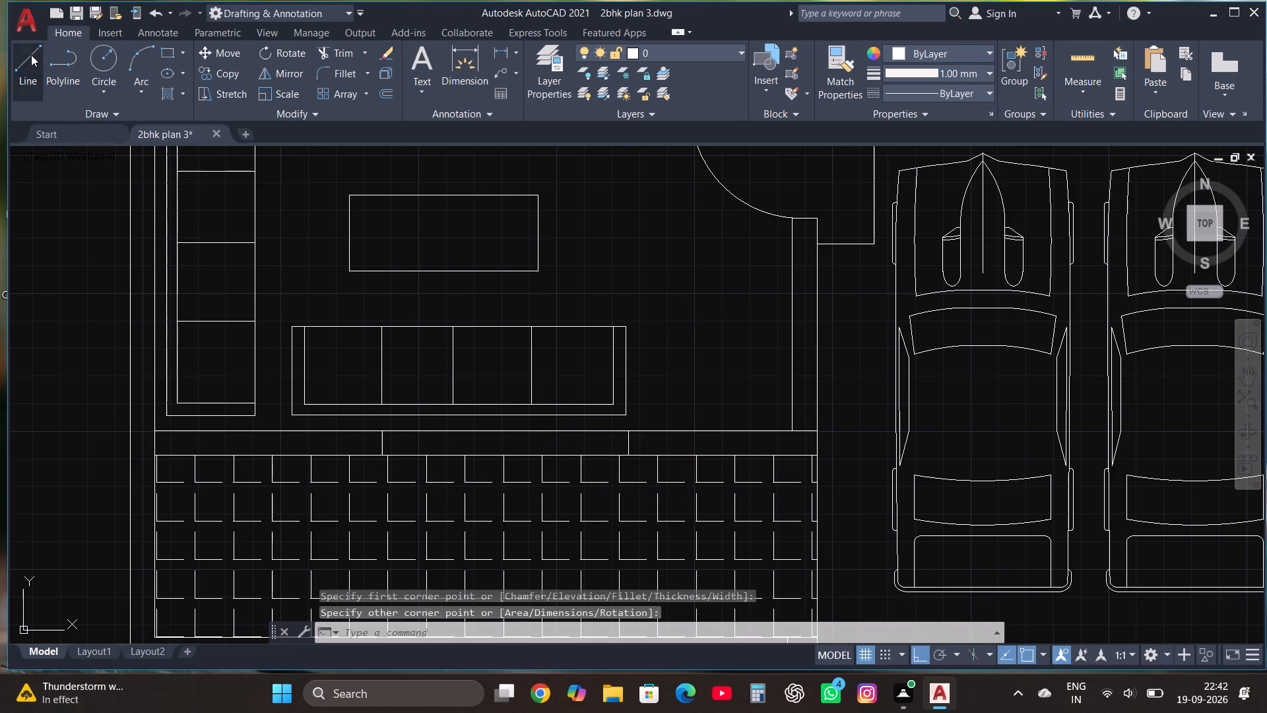
{"action": "scroll", "coordinate": [335, 372], "scroll_direction": "up", "scroll_amount": 1}
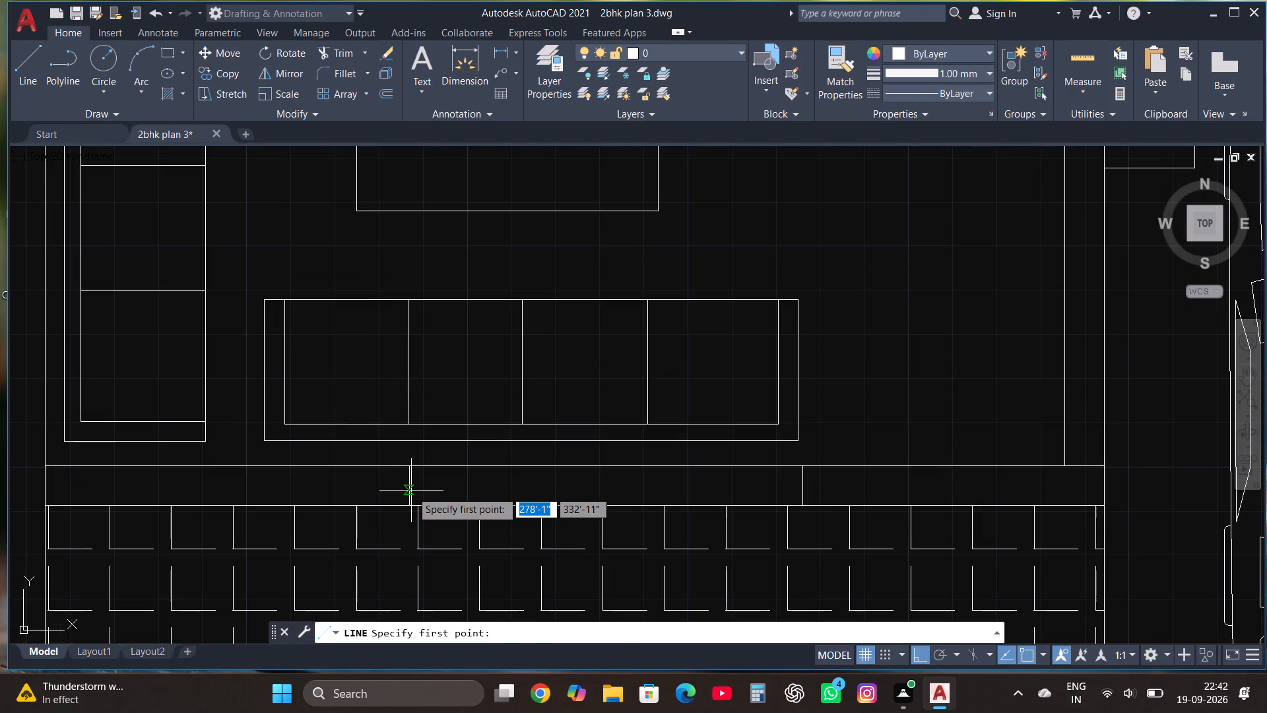
{"action": "left_click", "coordinate": [411, 491]}
{"action": "left_click", "coordinate": [822, 477]}
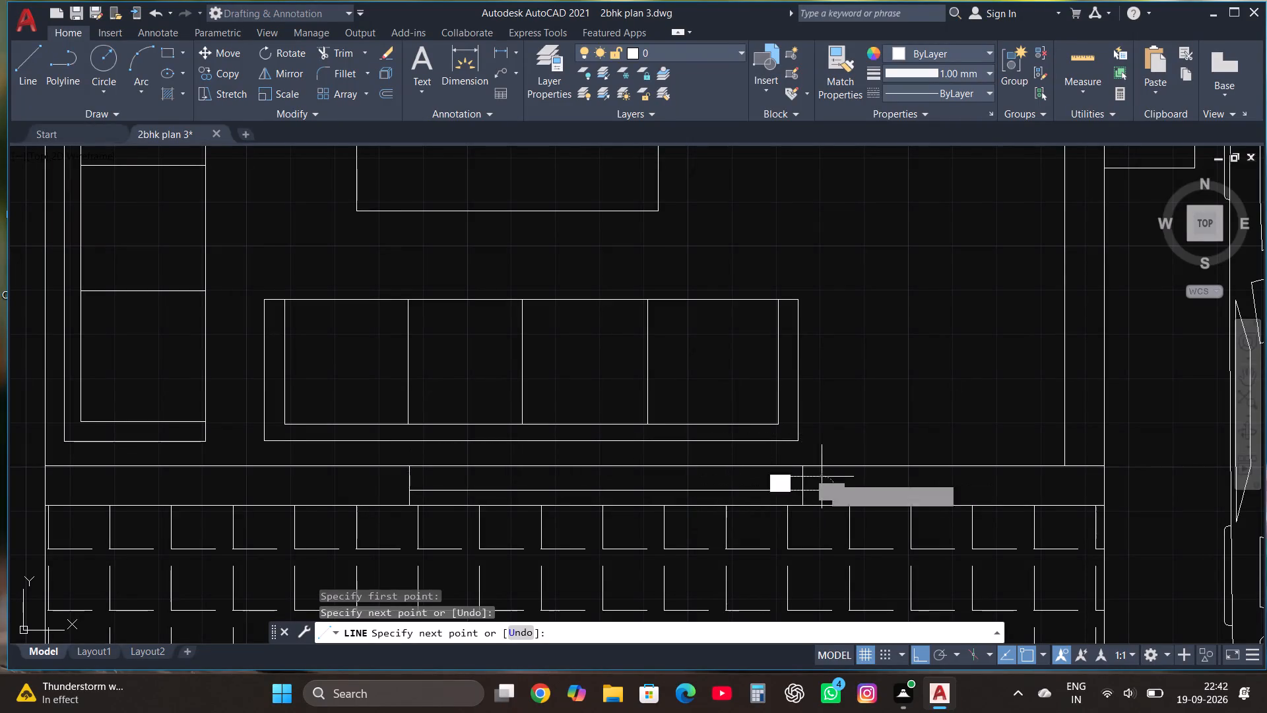
{"action": "key", "text": "Escape"}
{"action": "left_click", "coordinate": [335, 53]}
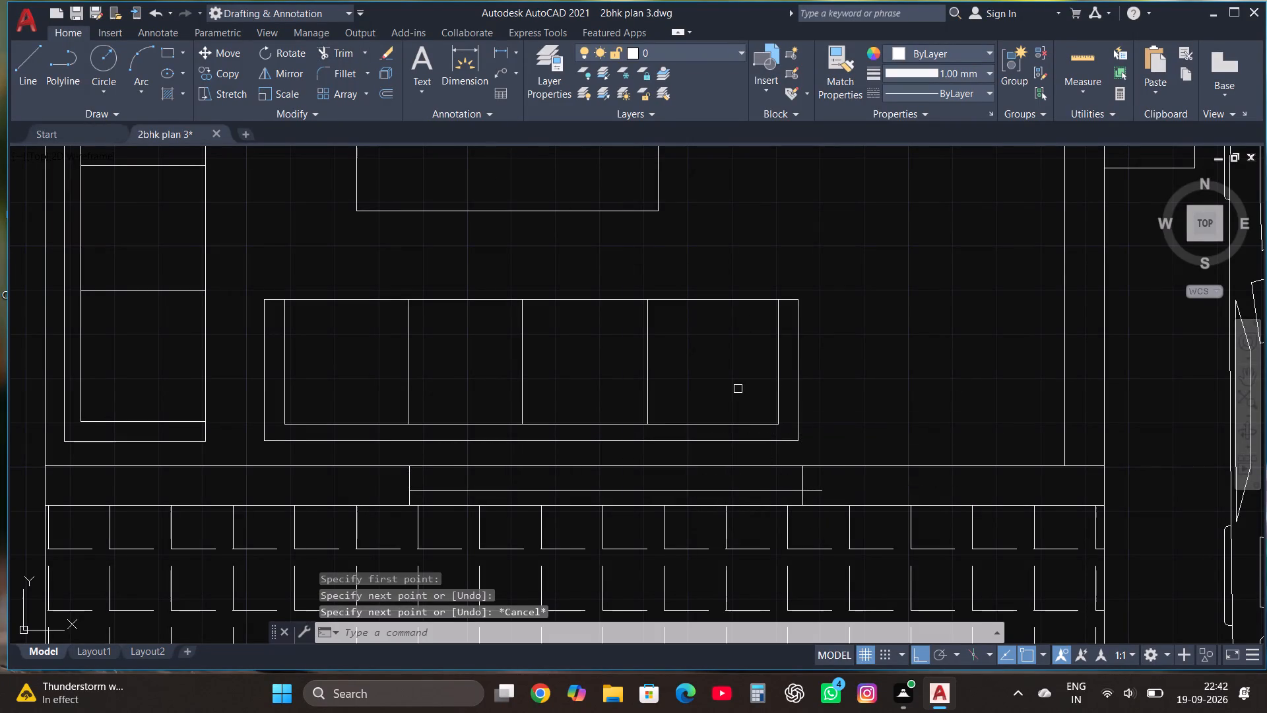
{"action": "left_click", "coordinate": [816, 487]}
{"action": "key", "text": "Escape"}
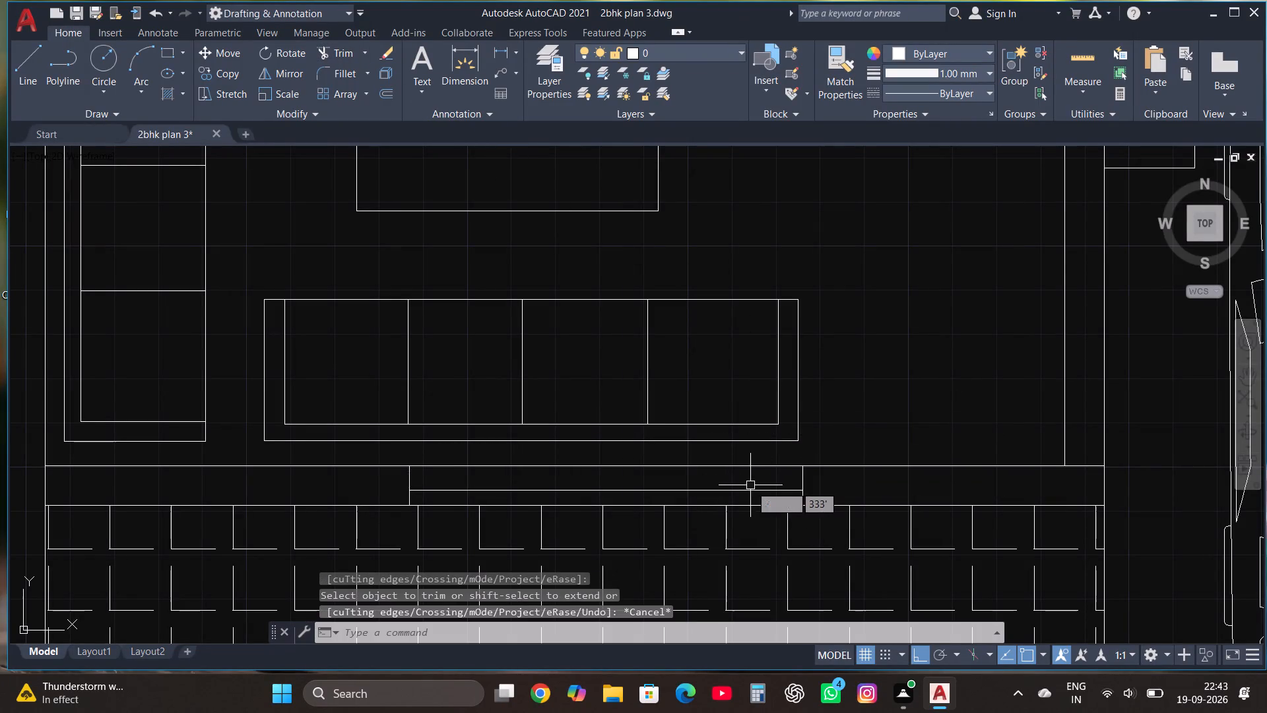
Copy the south window's inner line twice northward within the rectangle, placing the farther copy about 3" away.
{"action": "left_click", "coordinate": [721, 487]}
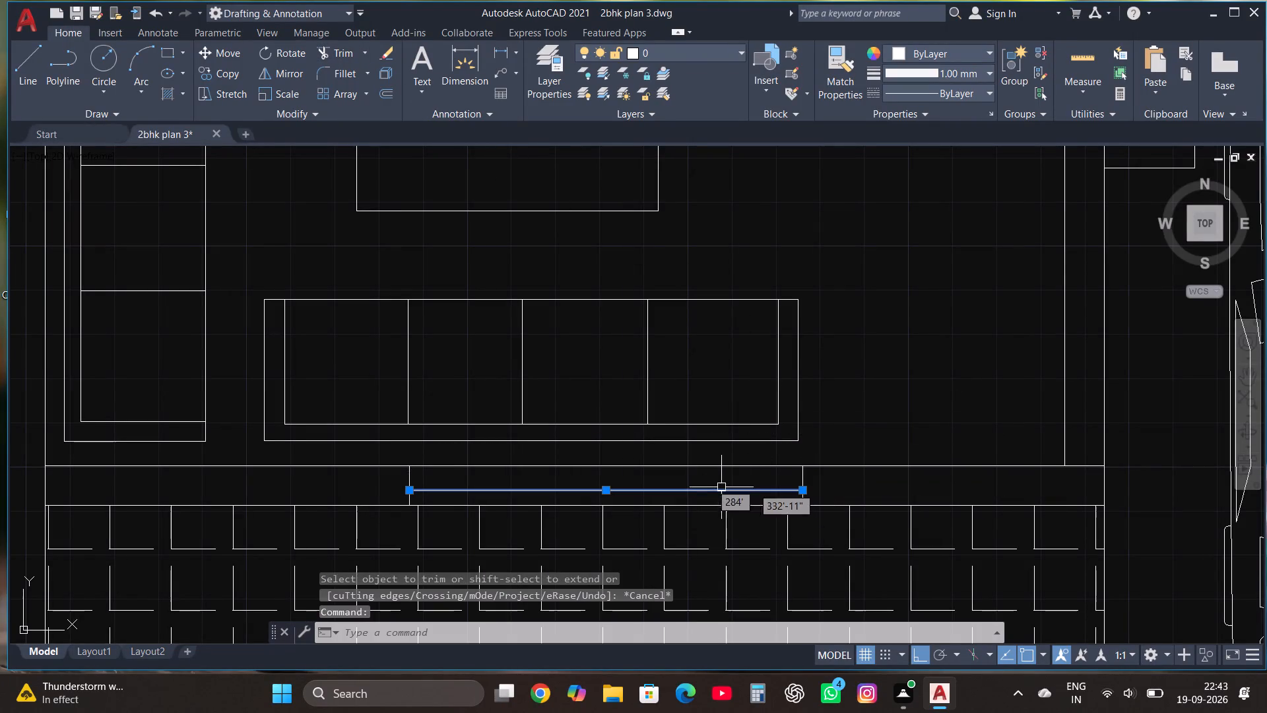
{"action": "left_click", "coordinate": [233, 75]}
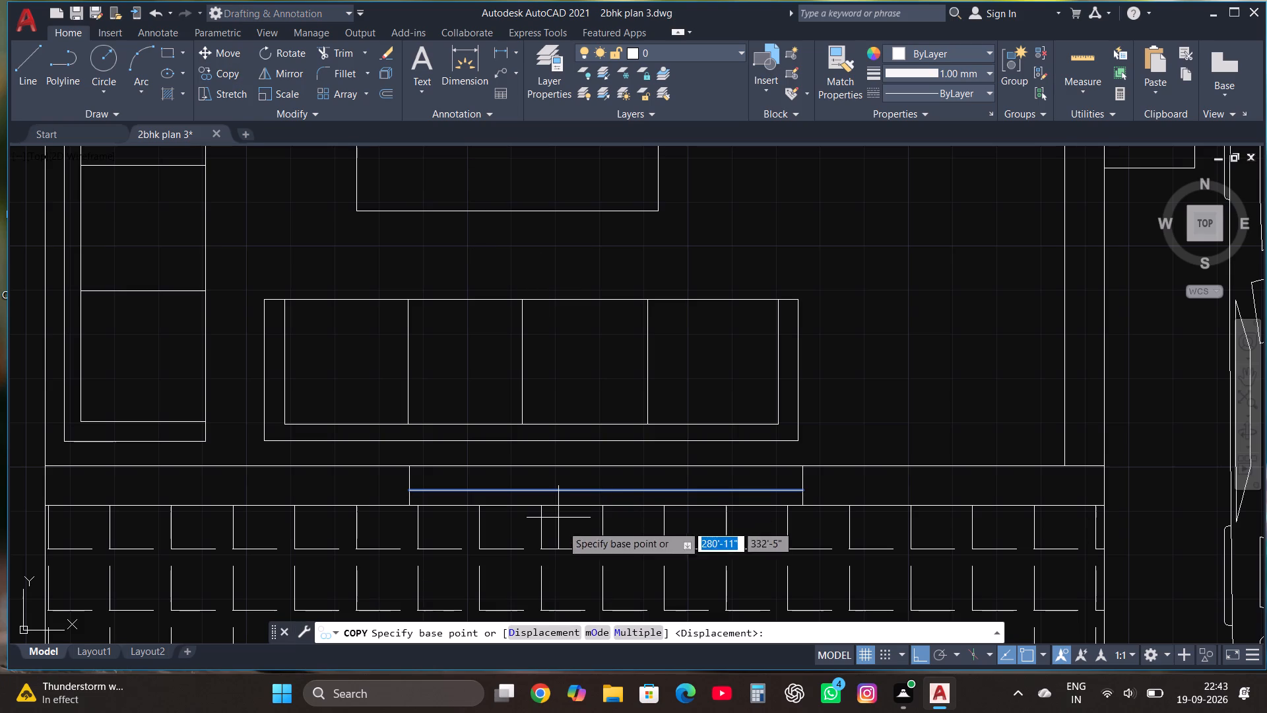
{"action": "left_click", "coordinate": [635, 636]}
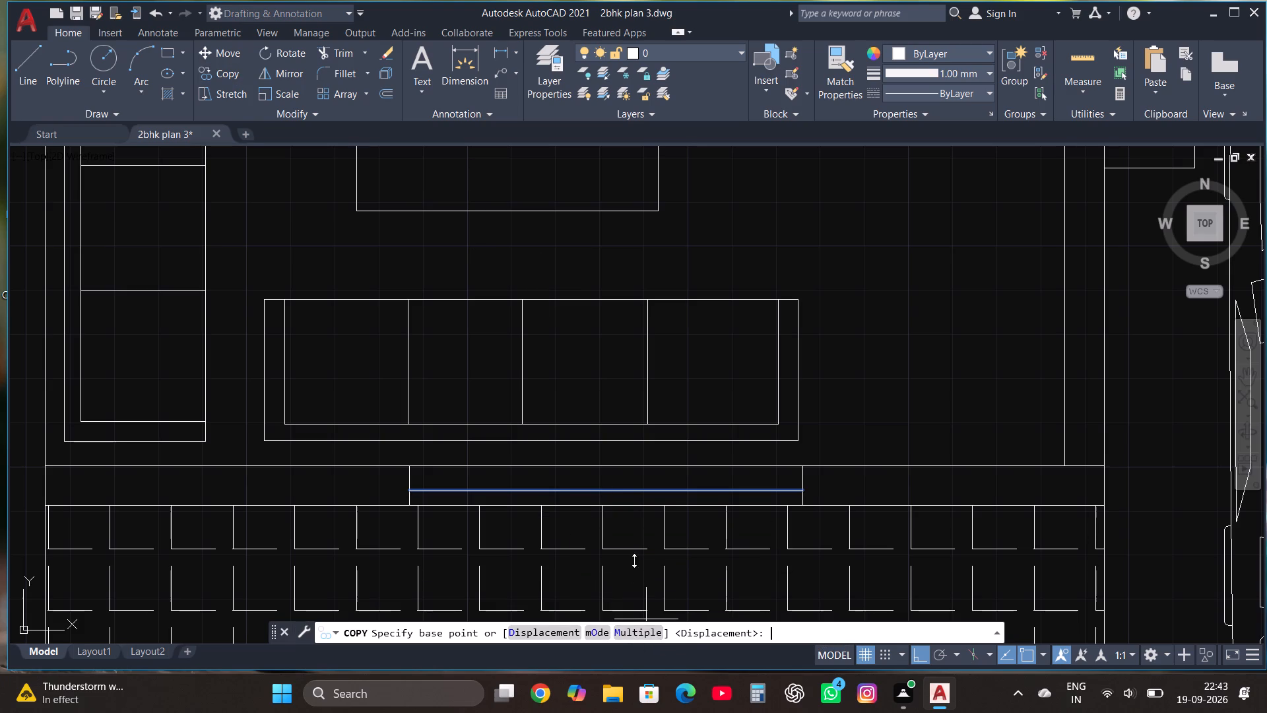
{"action": "left_click", "coordinate": [624, 488]}
{"action": "left_click", "coordinate": [624, 481]}
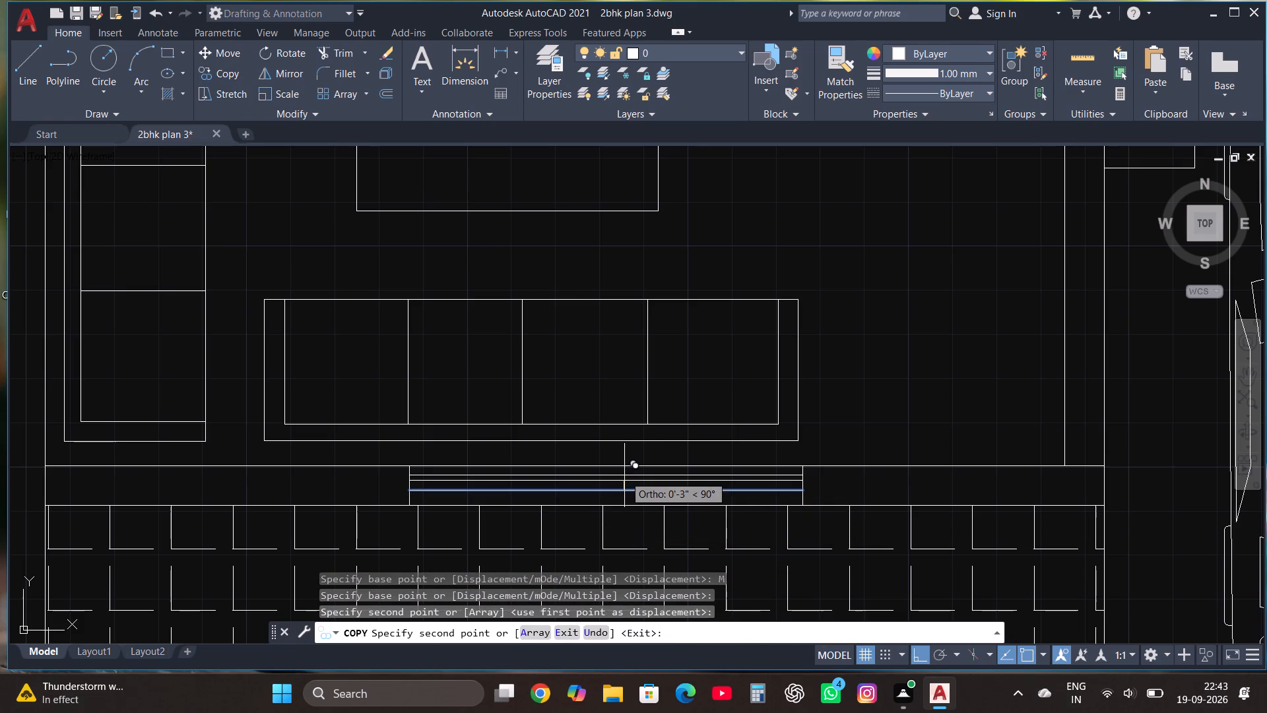
{"action": "left_click", "coordinate": [624, 475]}
{"action": "key", "text": "Escape"}
Draw a window rectangle about 3'-10" long across the wall south of the staircase, spanning the full wall thickness.
{"action": "scroll", "coordinate": [624, 475], "scroll_direction": "down", "scroll_amount": 2}
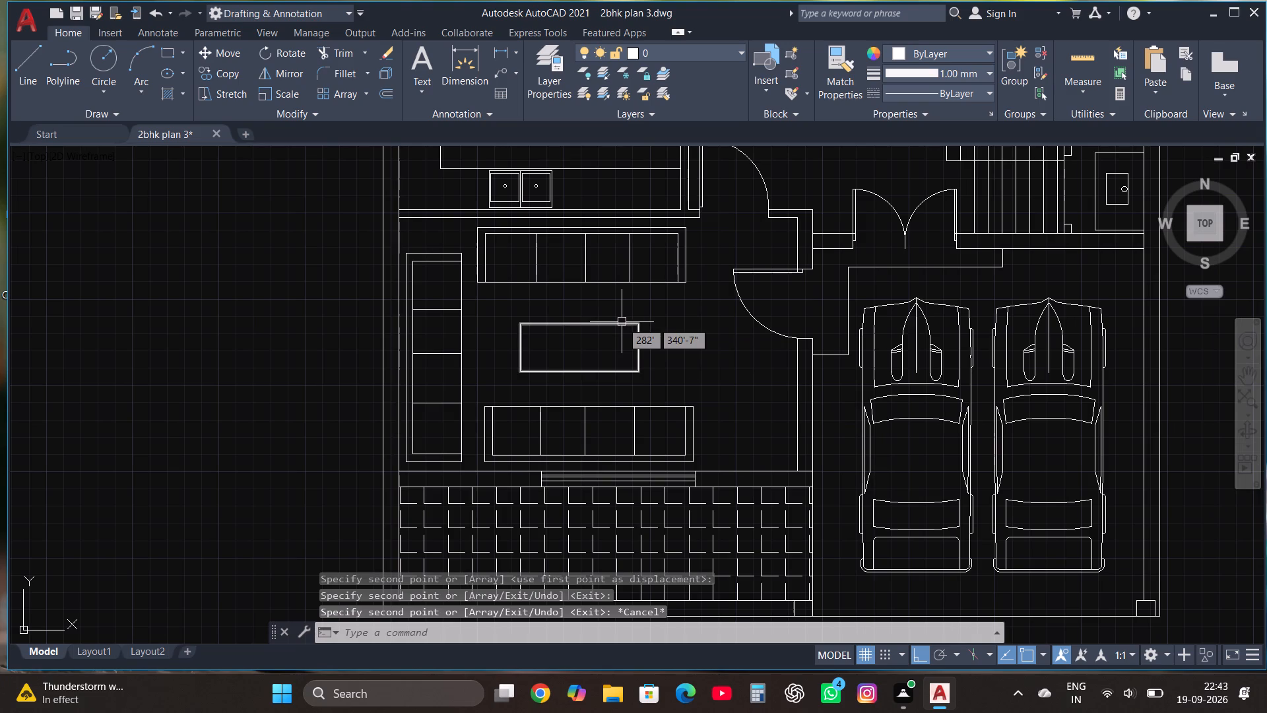
{"action": "scroll", "coordinate": [622, 322], "scroll_direction": "down", "scroll_amount": 2}
{"action": "scroll", "coordinate": [841, 248], "scroll_direction": "up", "scroll_amount": 2}
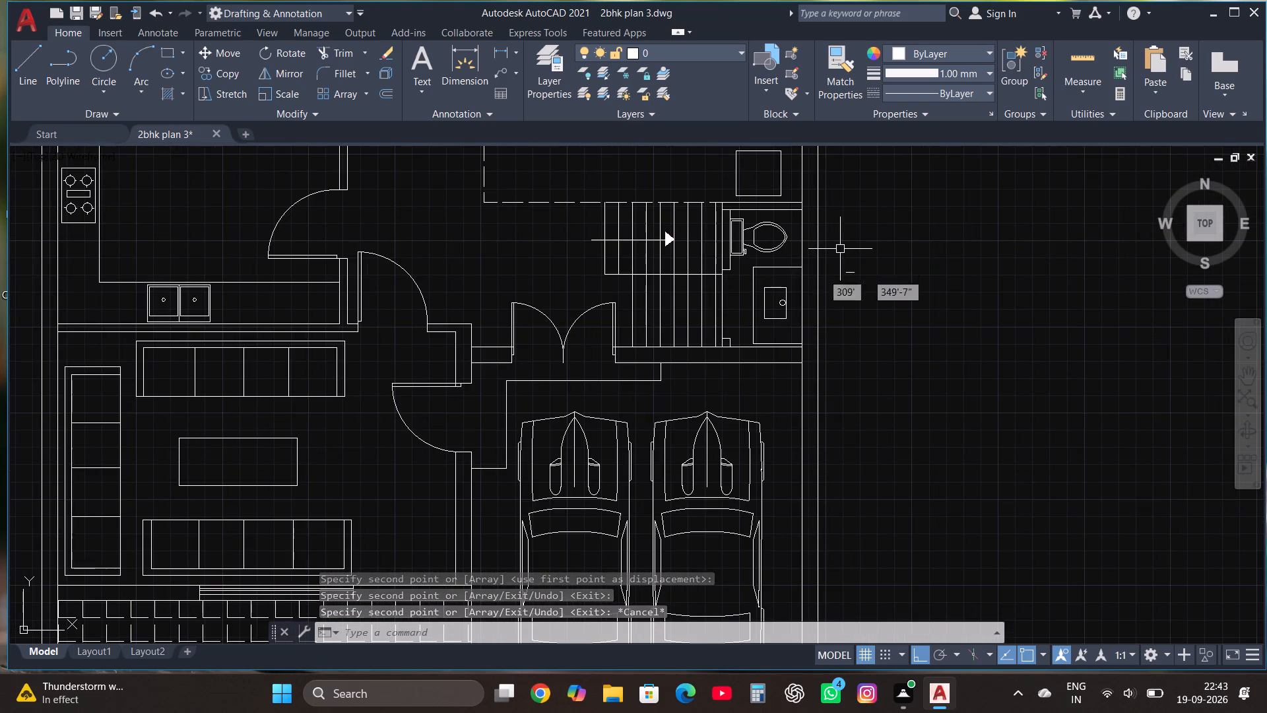
{"action": "scroll", "coordinate": [751, 304], "scroll_direction": "up", "scroll_amount": 2}
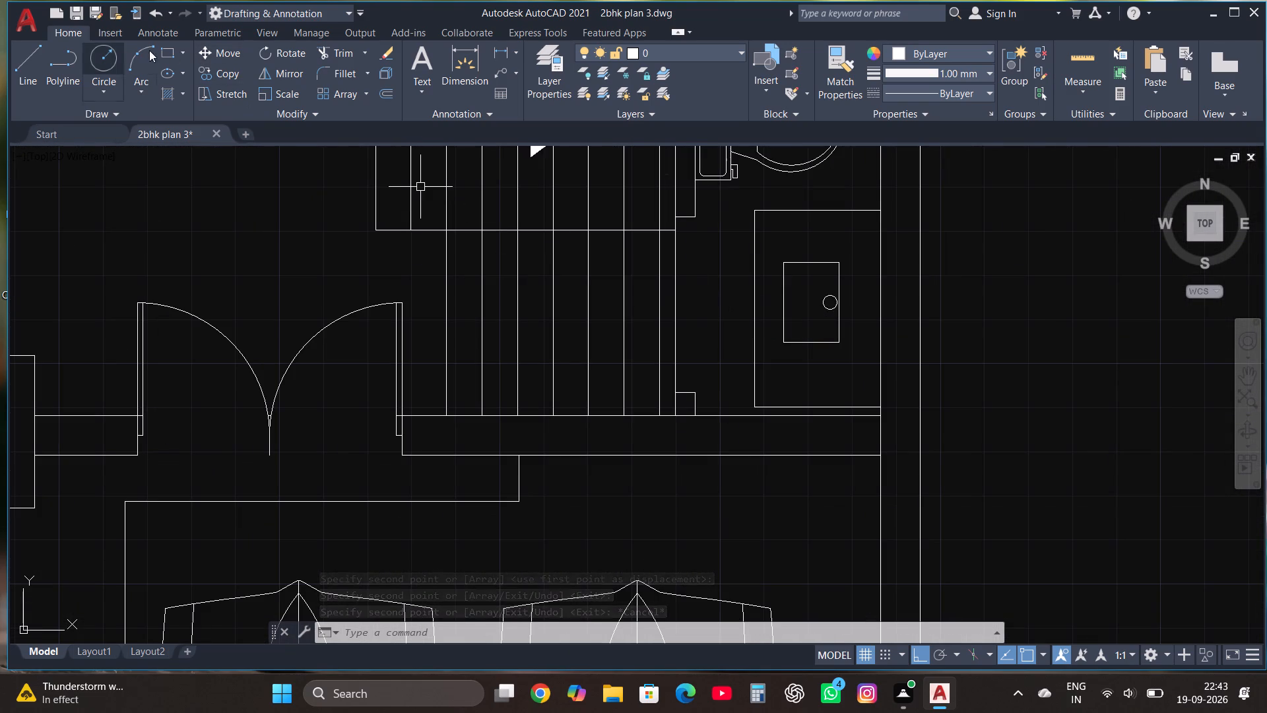
{"action": "left_click", "coordinate": [168, 51]}
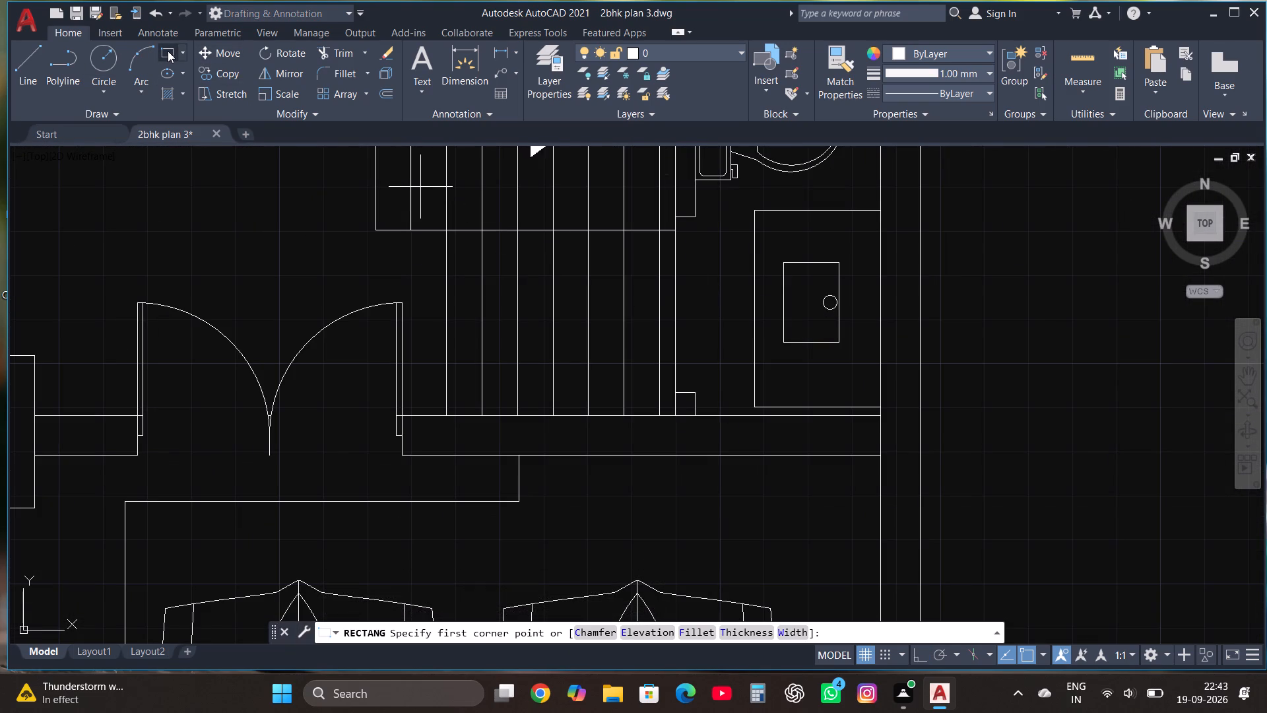
{"action": "left_click", "coordinate": [446, 454]}
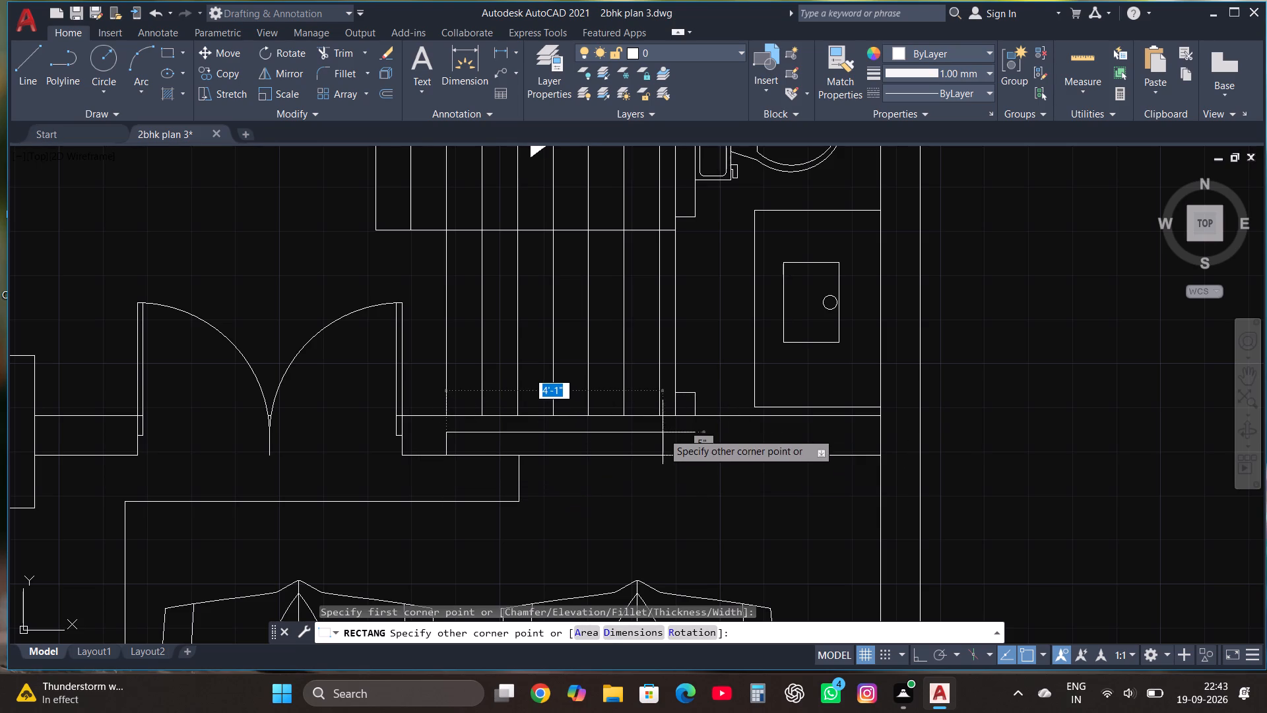
{"action": "scroll", "coordinate": [663, 456], "scroll_direction": "down", "scroll_amount": 1}
{"action": "scroll", "coordinate": [664, 443], "scroll_direction": "up", "scroll_amount": 1}
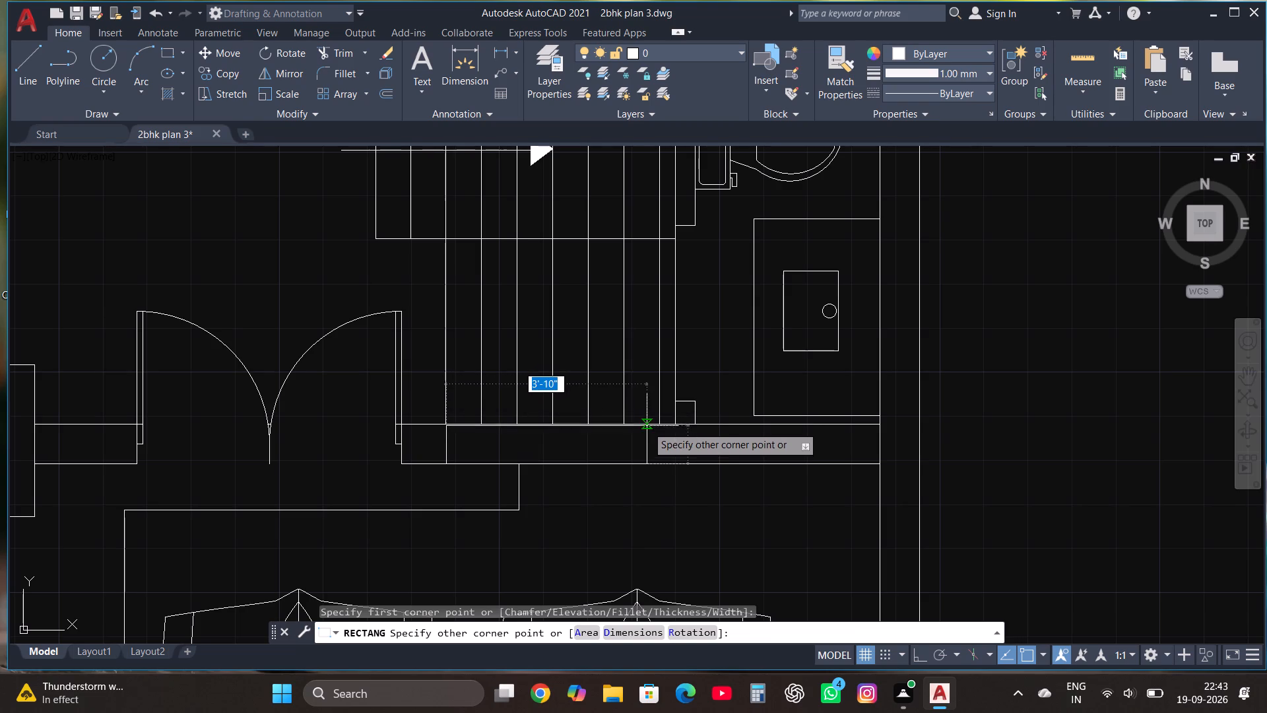
{"action": "left_click", "coordinate": [647, 425]}
{"action": "key", "text": "Escape"}
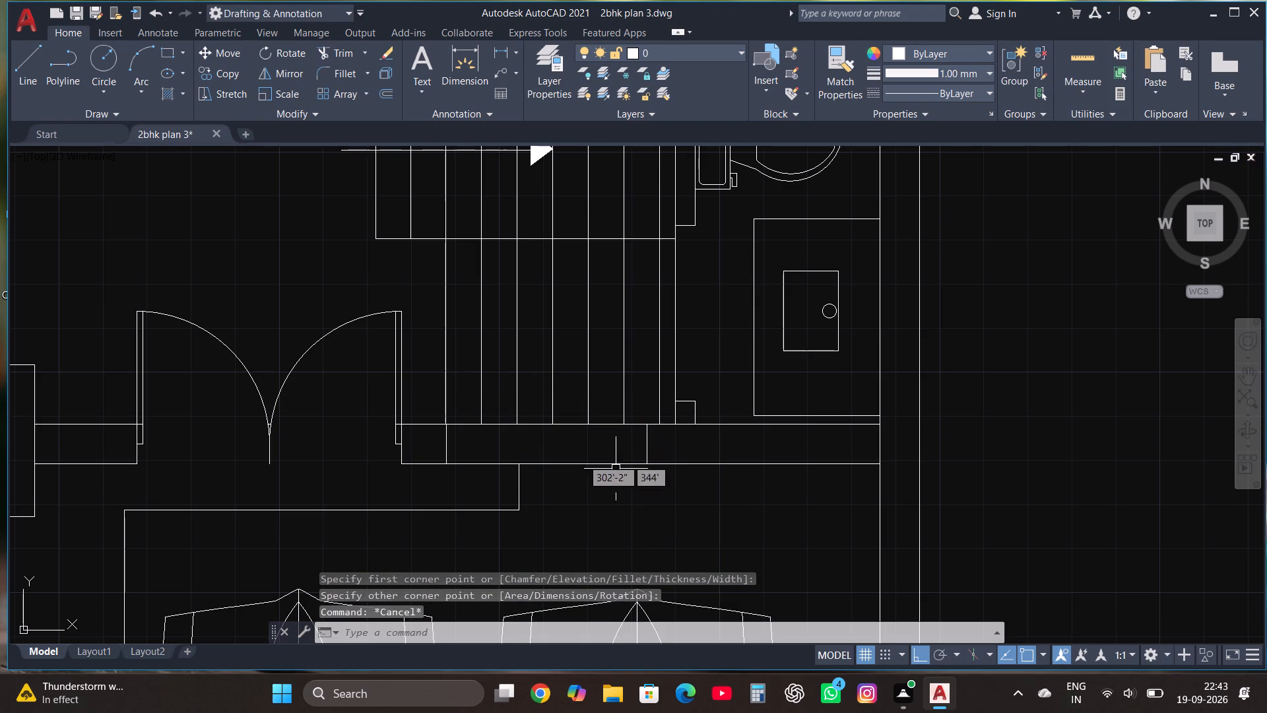
Draw a window rectangle about 2'-10" long across the toilet's south wall, east of the staircase window.
{"action": "left_click", "coordinate": [167, 56]}
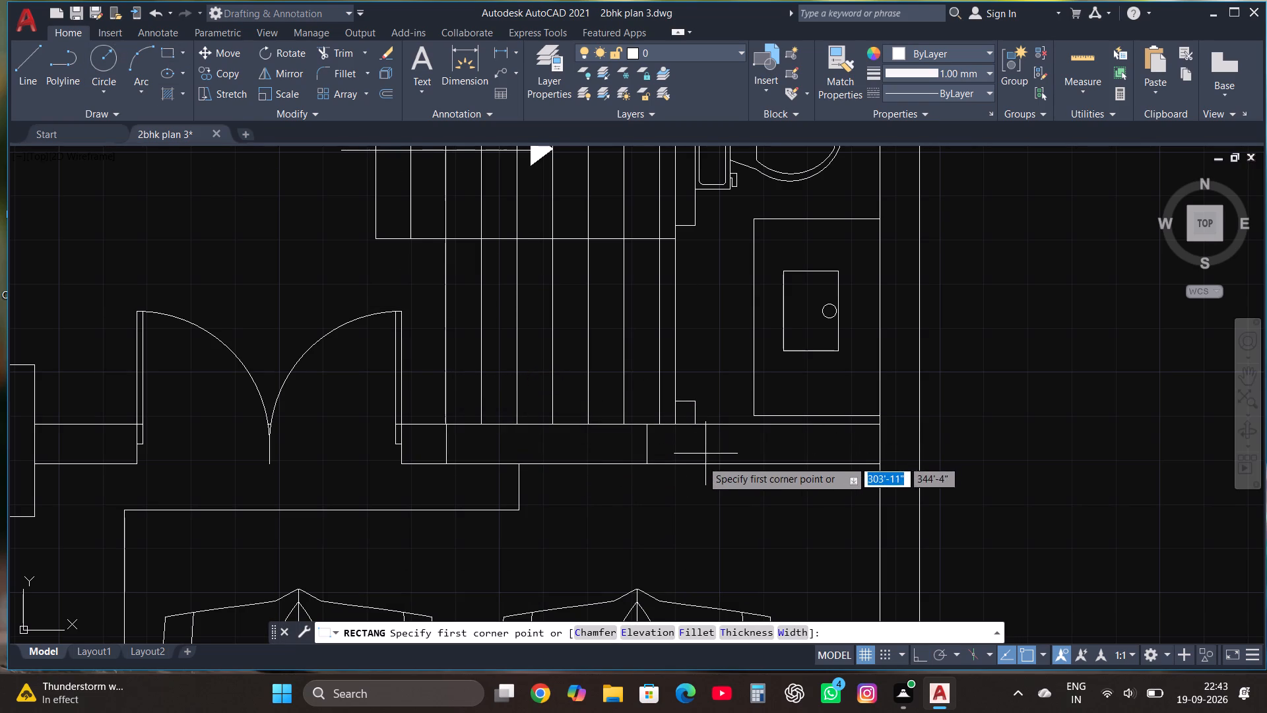
{"action": "left_click", "coordinate": [696, 463]}
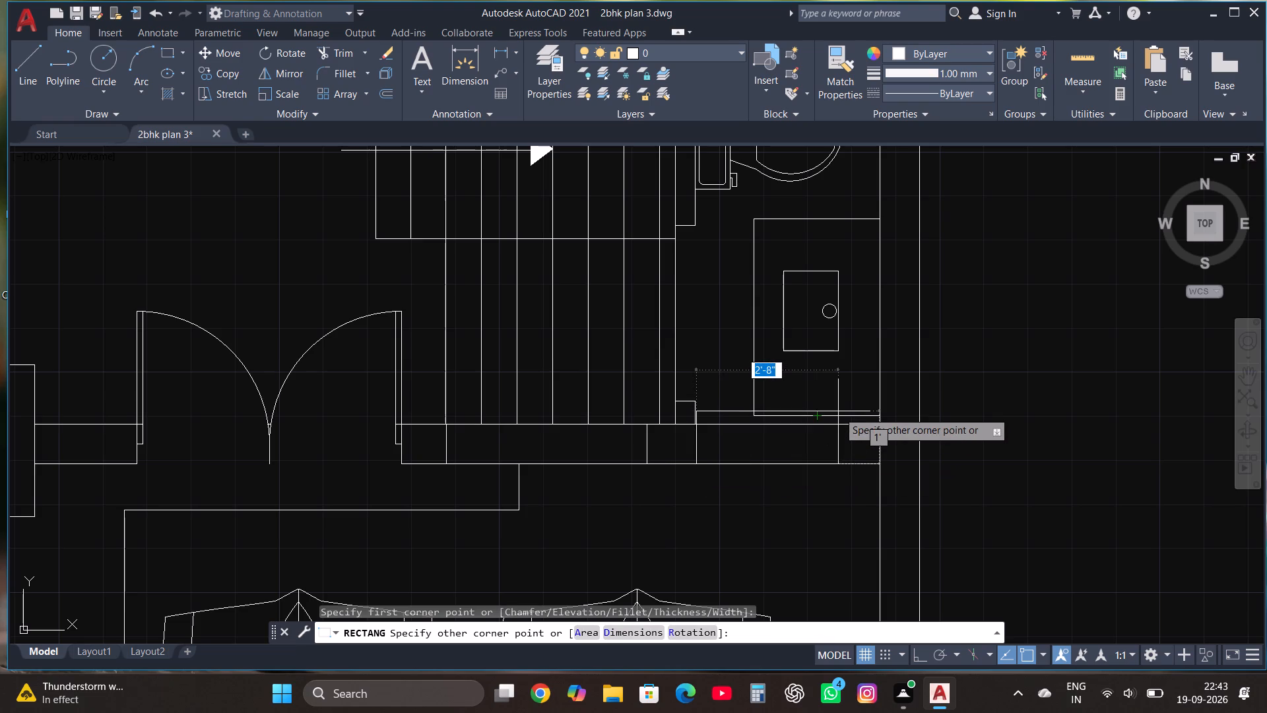
{"action": "left_click", "coordinate": [846, 423]}
{"action": "key", "text": "Escape"}
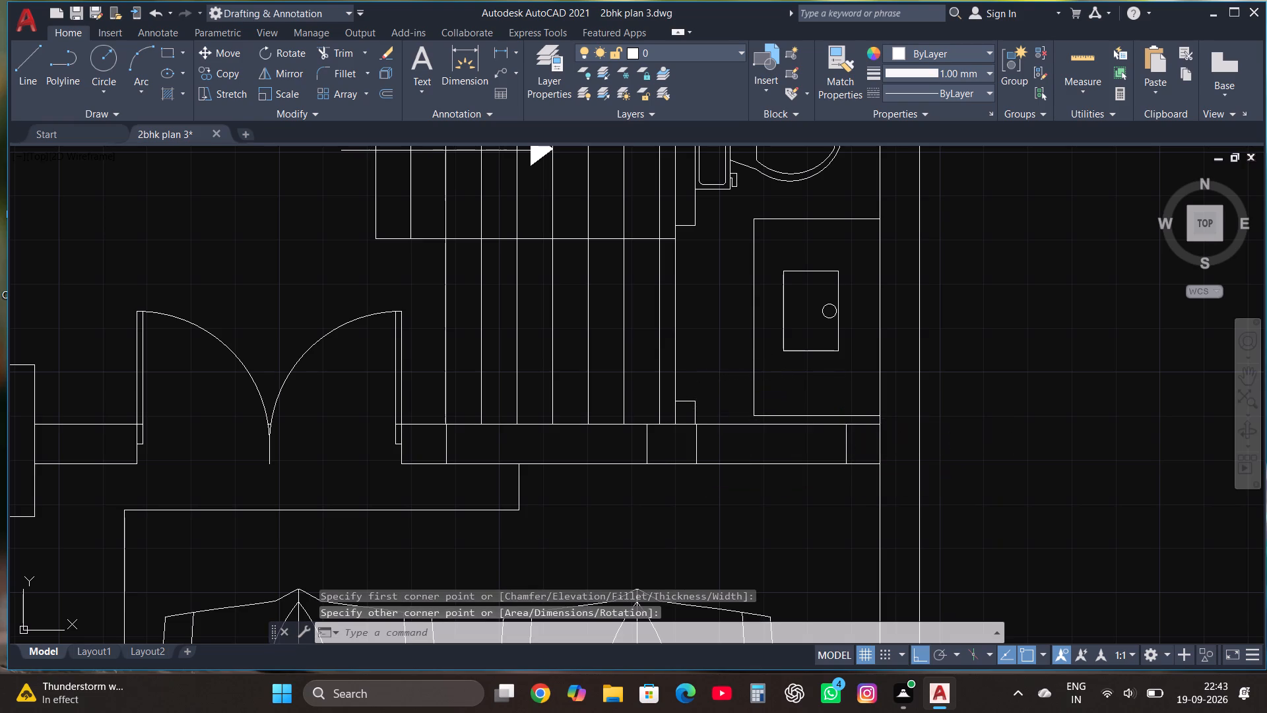
Draw a horizontal line lengthwise along the middle of both the staircase window rectangle and the toilet window rectangle.
{"action": "left_click", "coordinate": [40, 67]}
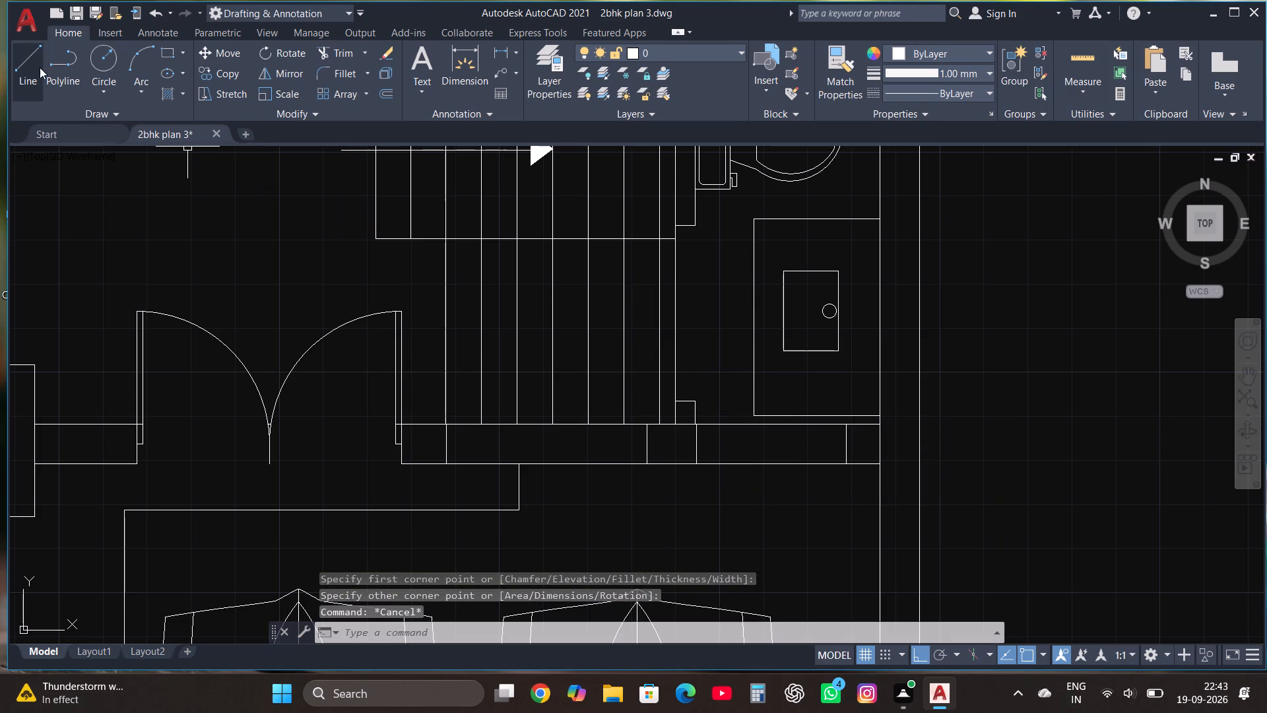
{"action": "left_click", "coordinate": [447, 446]}
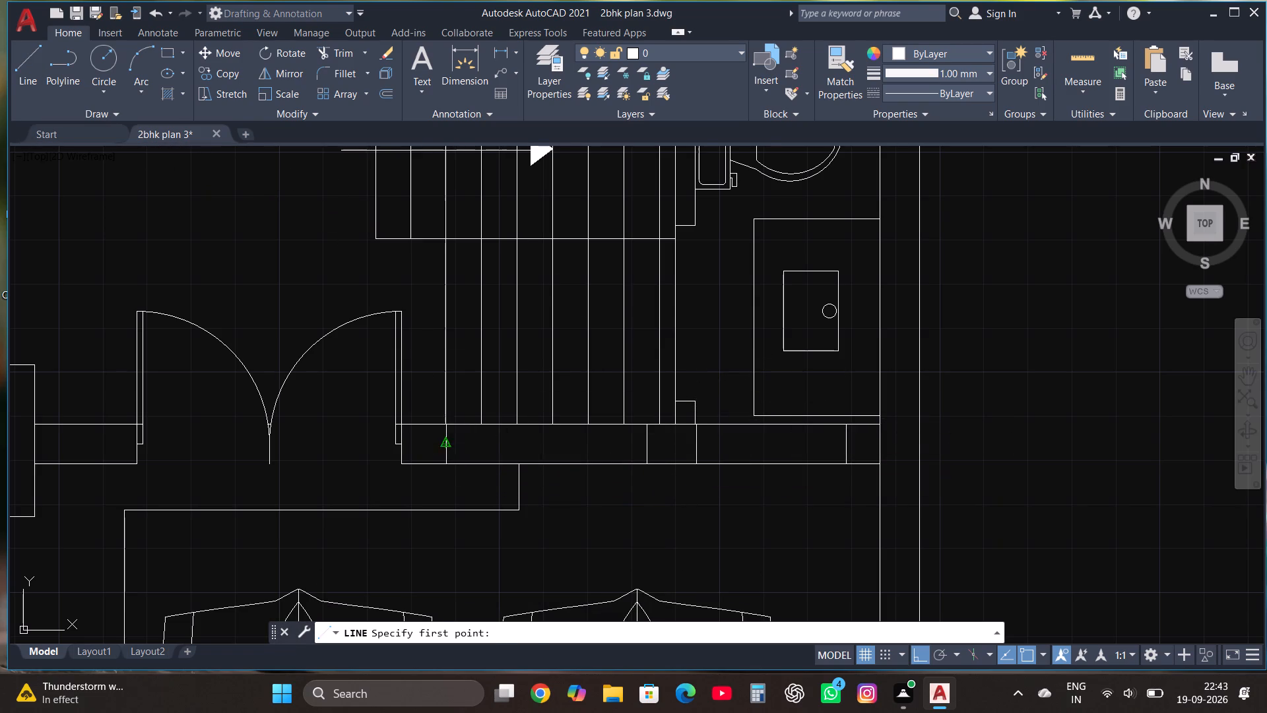
{"action": "left_click", "coordinate": [648, 446]}
{"action": "key", "text": "Escape"}
{"action": "left_click", "coordinate": [29, 63]}
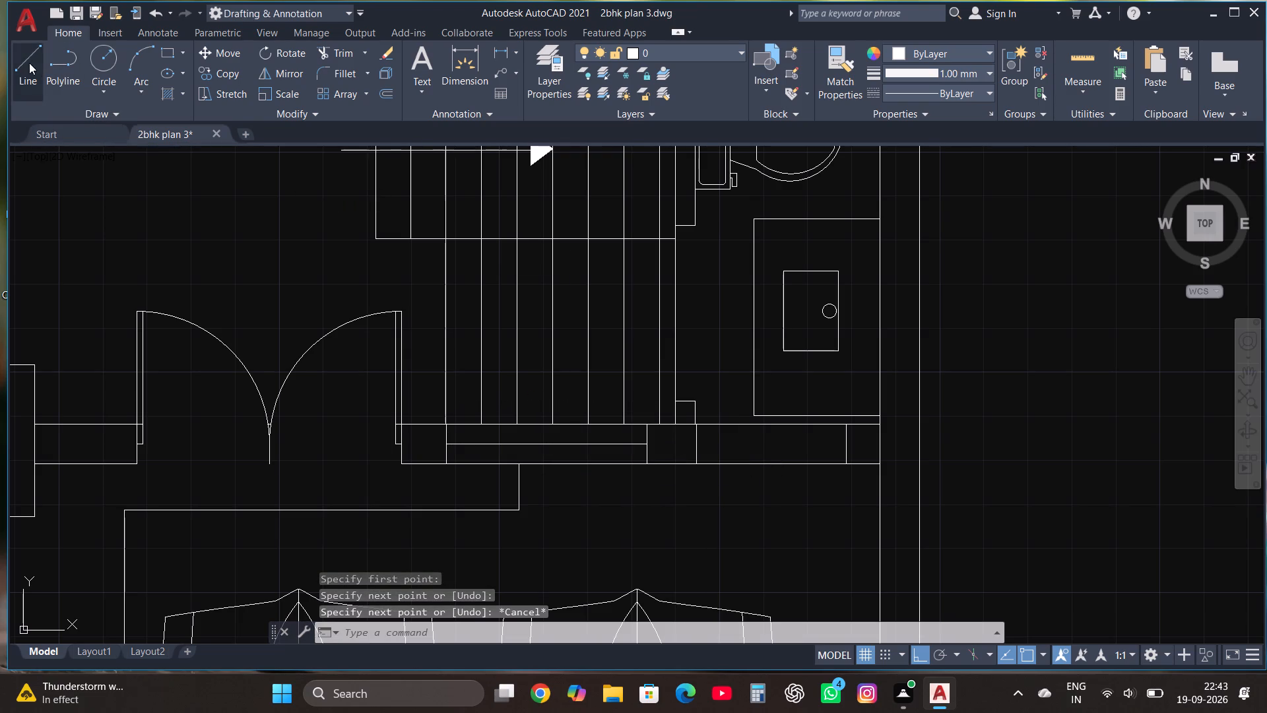
{"action": "left_click", "coordinate": [699, 446]}
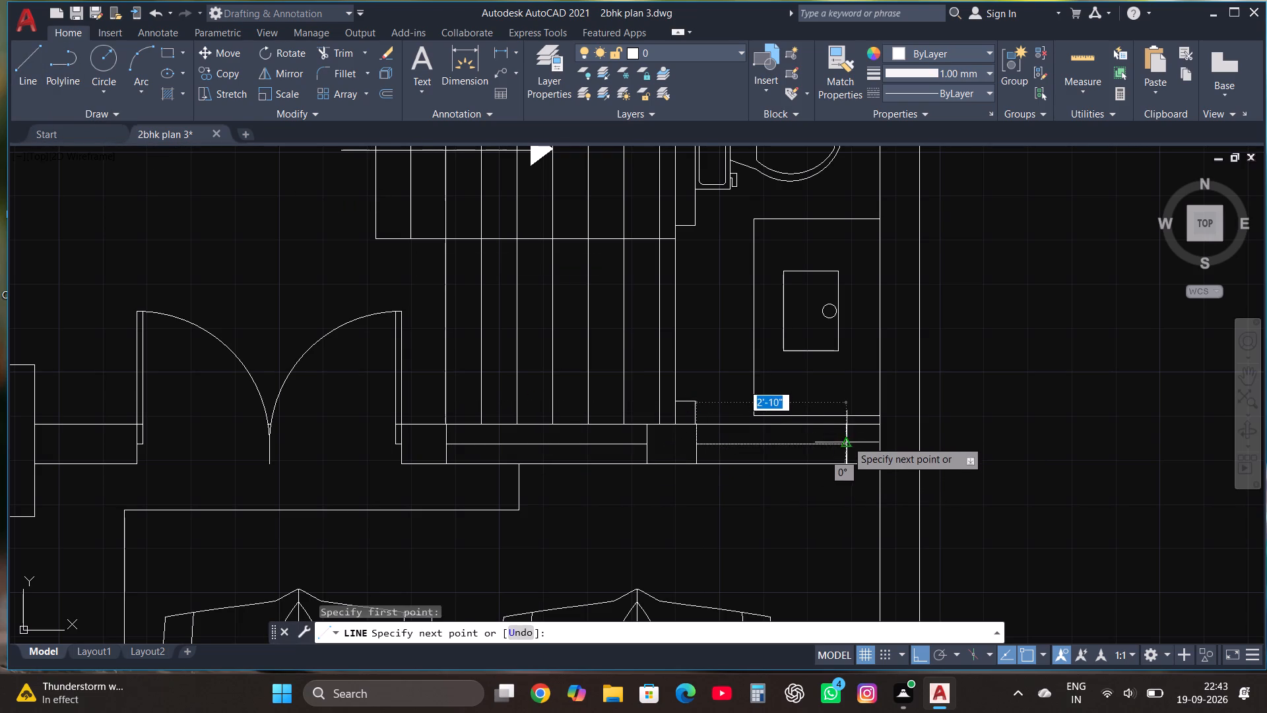
{"action": "left_click", "coordinate": [847, 442]}
{"action": "key", "text": "Escape"}
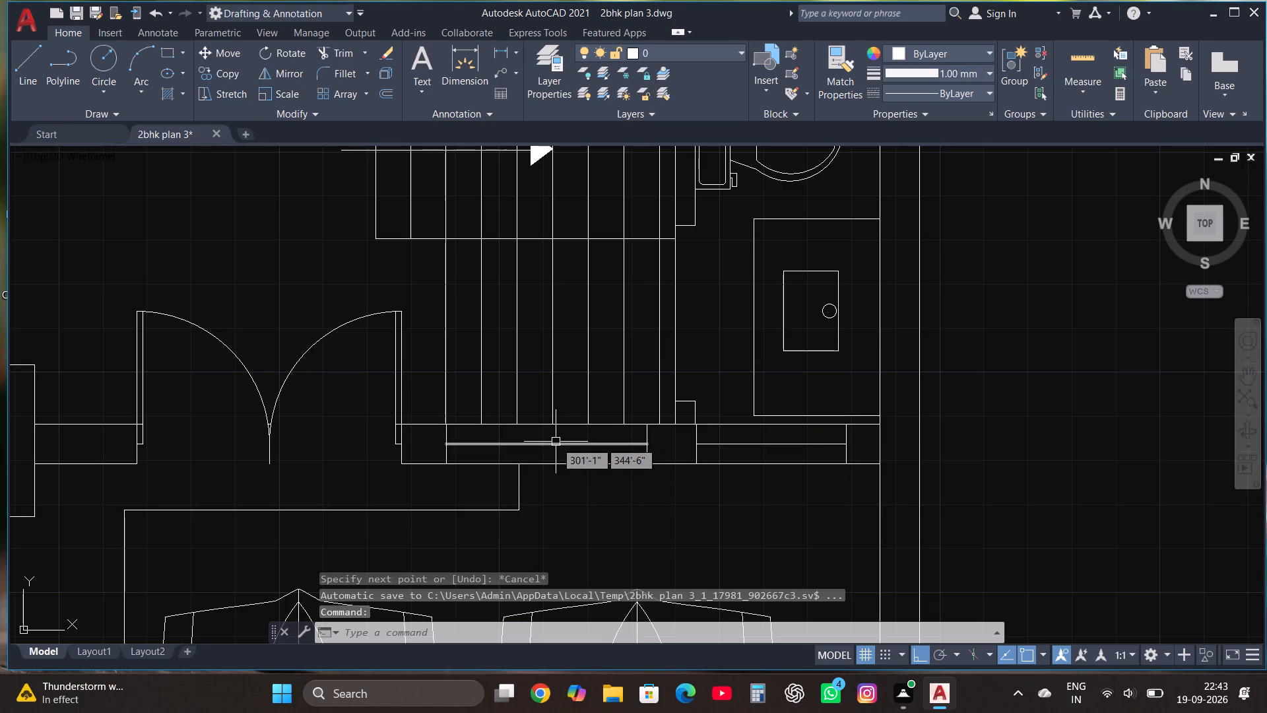
Copy the staircase window's middle line twice northward, keeping both copies within the window rectangle.
{"action": "left_click", "coordinate": [556, 442]}
{"action": "left_click", "coordinate": [233, 69]}
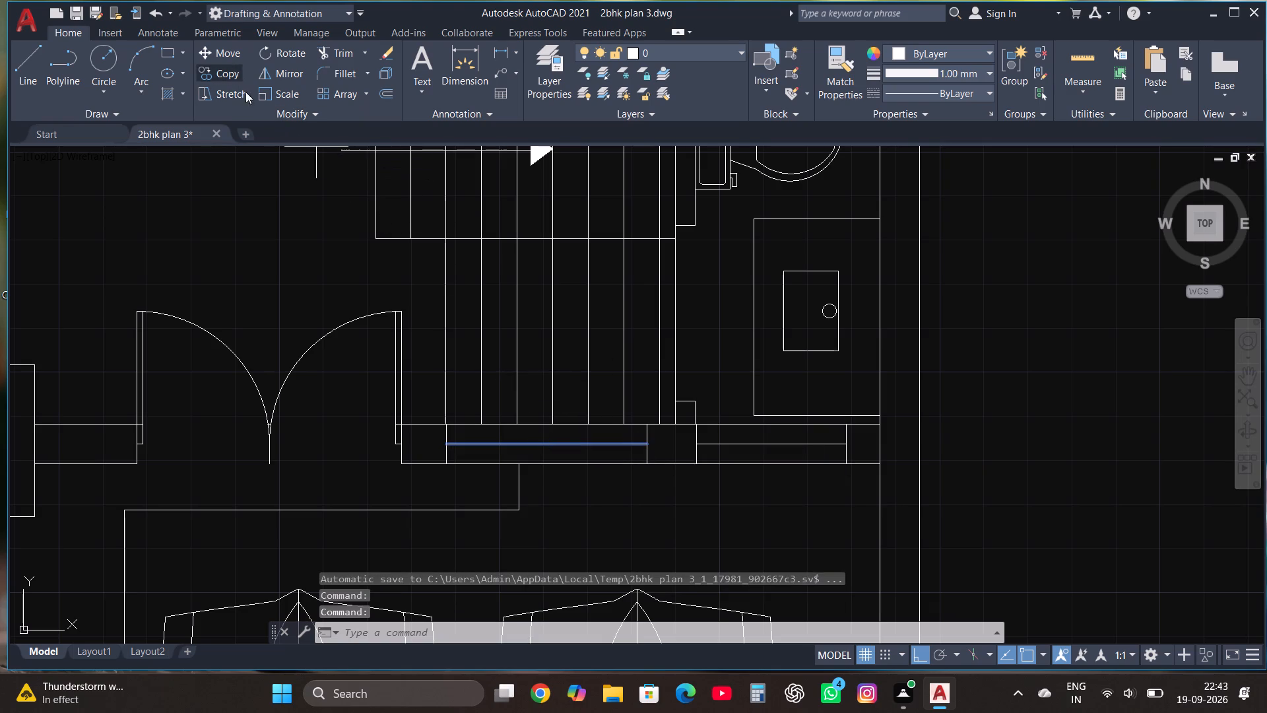
{"action": "left_click", "coordinate": [646, 628]}
{"action": "scroll", "coordinate": [558, 445], "scroll_direction": "up", "scroll_amount": 1}
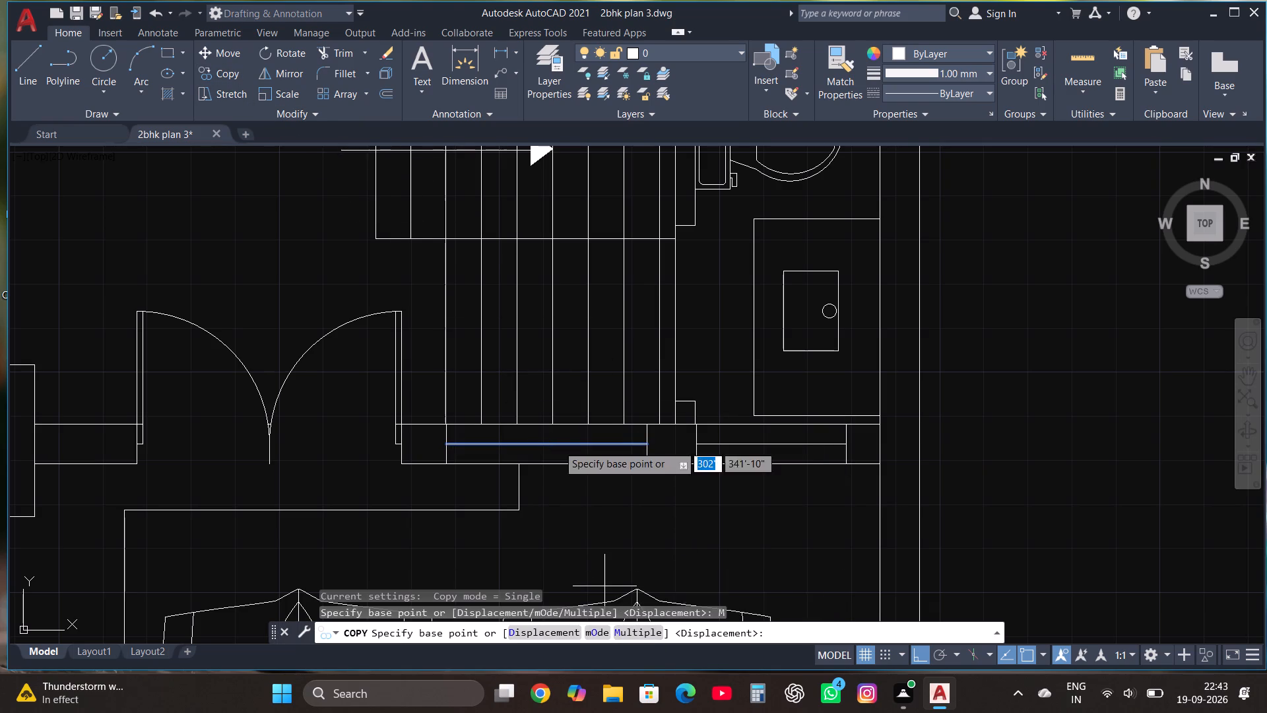
{"action": "scroll", "coordinate": [558, 445], "scroll_direction": "up", "scroll_amount": 1}
{"action": "left_click", "coordinate": [558, 445]}
{"action": "left_click", "coordinate": [554, 431]}
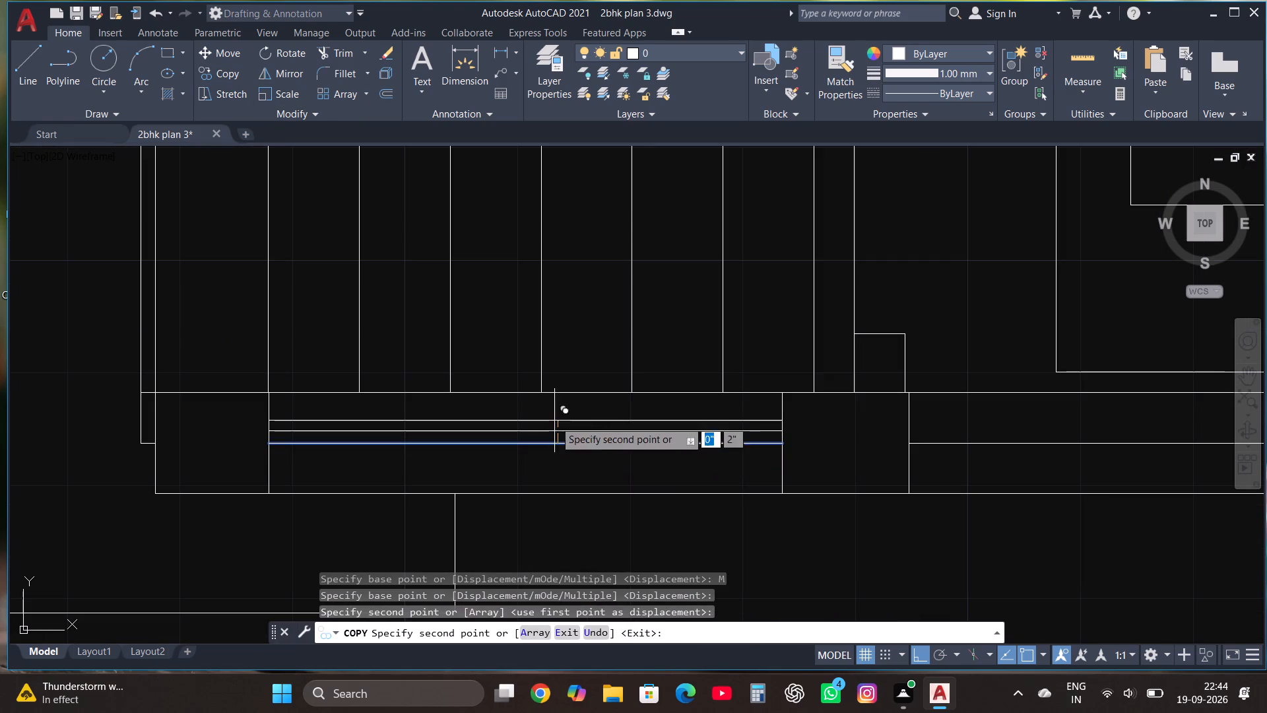
{"action": "left_click", "coordinate": [554, 412]}
{"action": "key", "text": "Escape"}
Copy the toilet window's middle line twice northward within its rectangle, placing the farther copy about 3" away.
{"action": "scroll", "coordinate": [752, 502], "scroll_direction": "down", "scroll_amount": 1}
{"action": "scroll", "coordinate": [873, 476], "scroll_direction": "up", "scroll_amount": 1}
{"action": "left_click", "coordinate": [871, 462]}
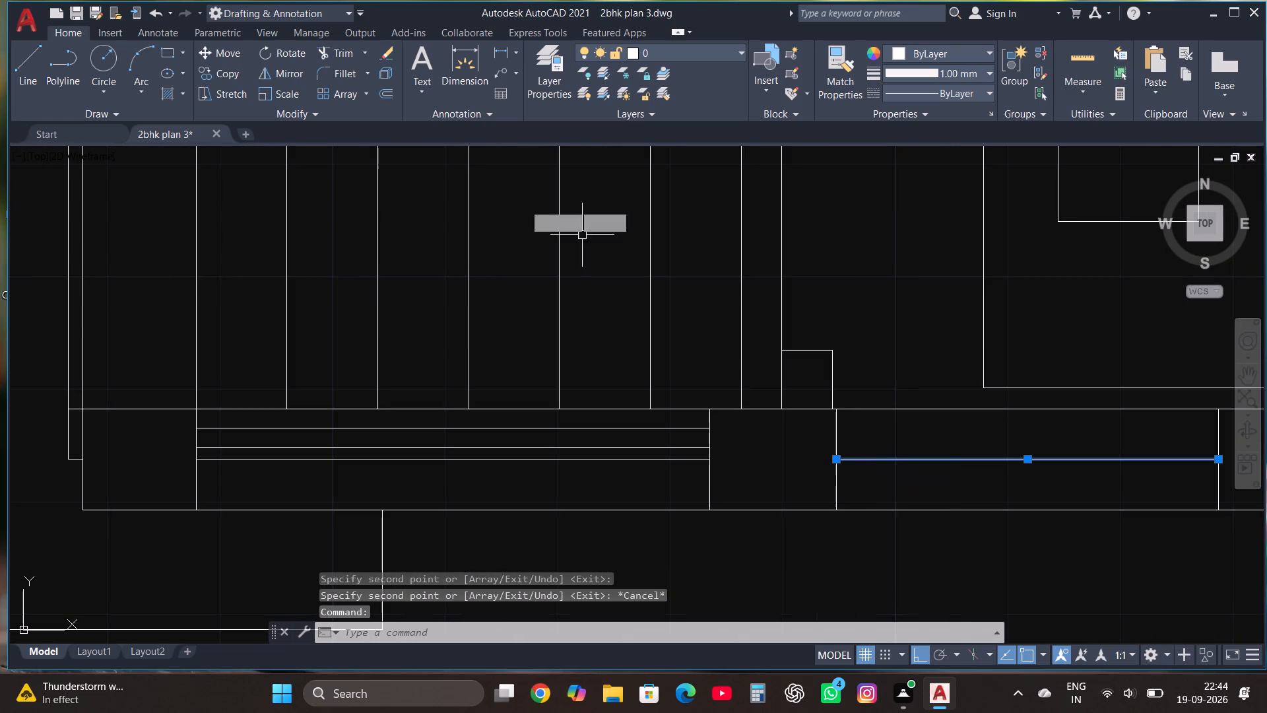
{"action": "left_click", "coordinate": [230, 77]}
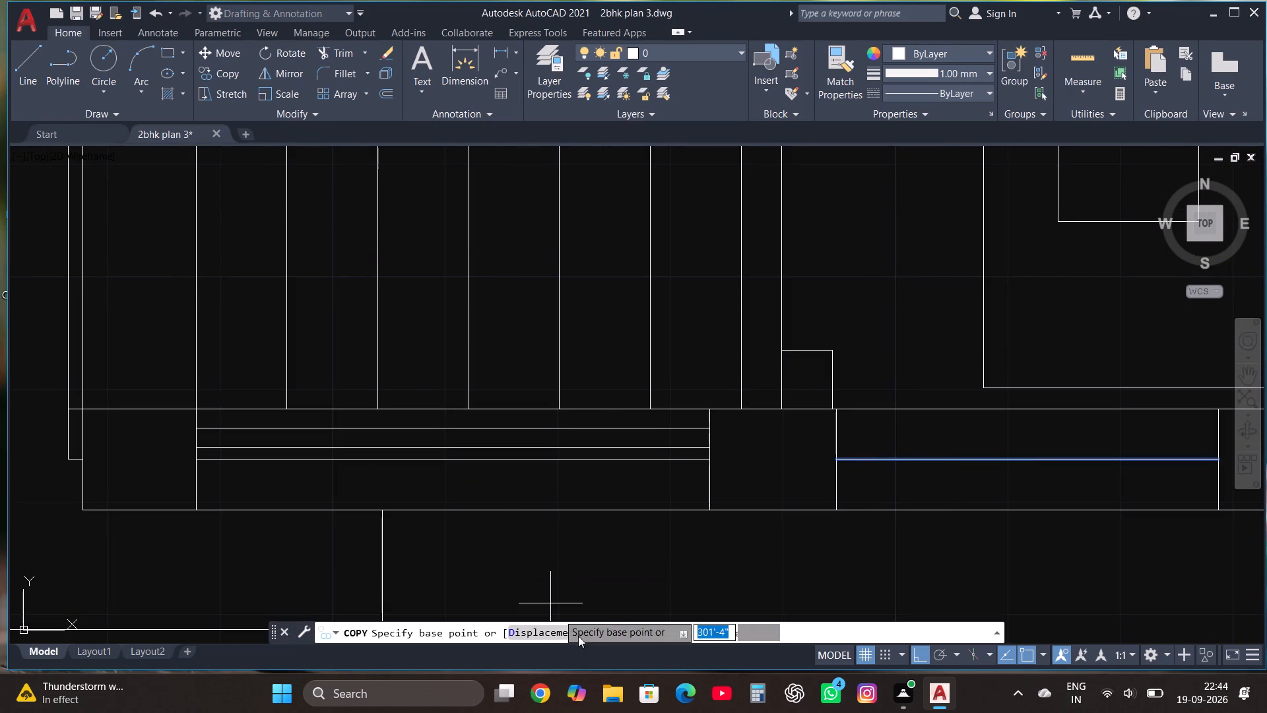
{"action": "left_click", "coordinate": [649, 628]}
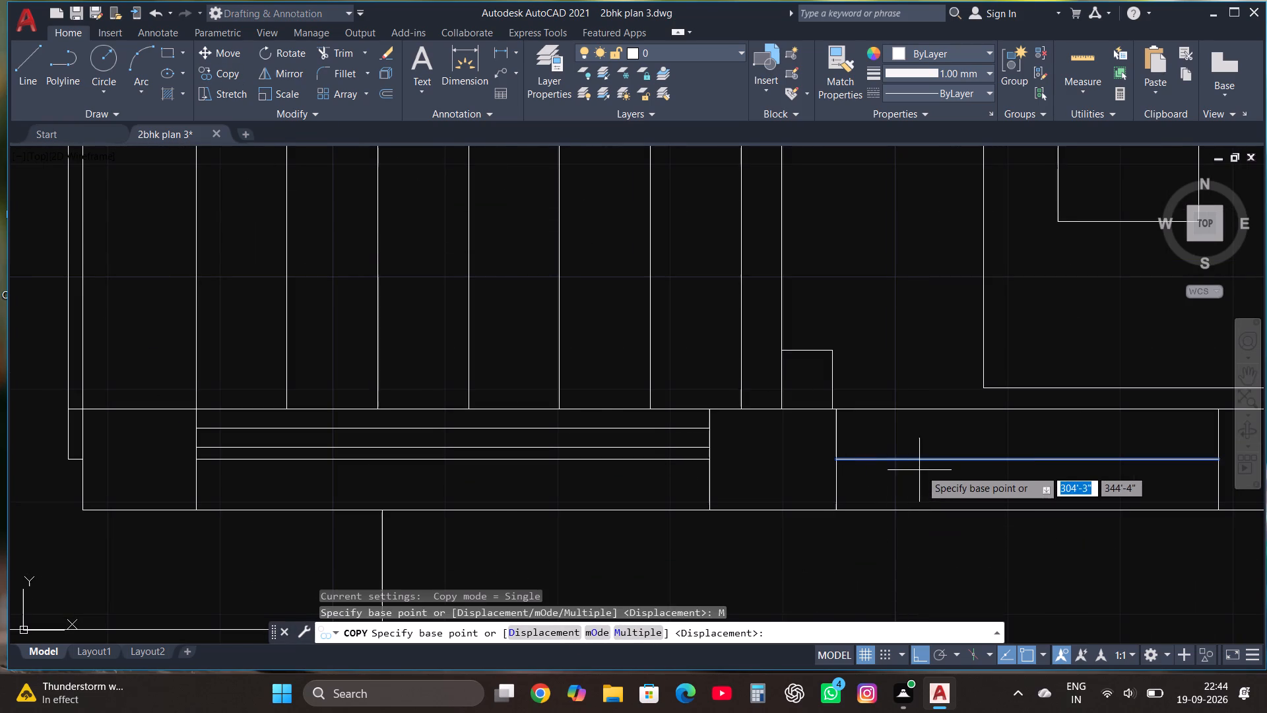
{"action": "left_click", "coordinate": [922, 460]}
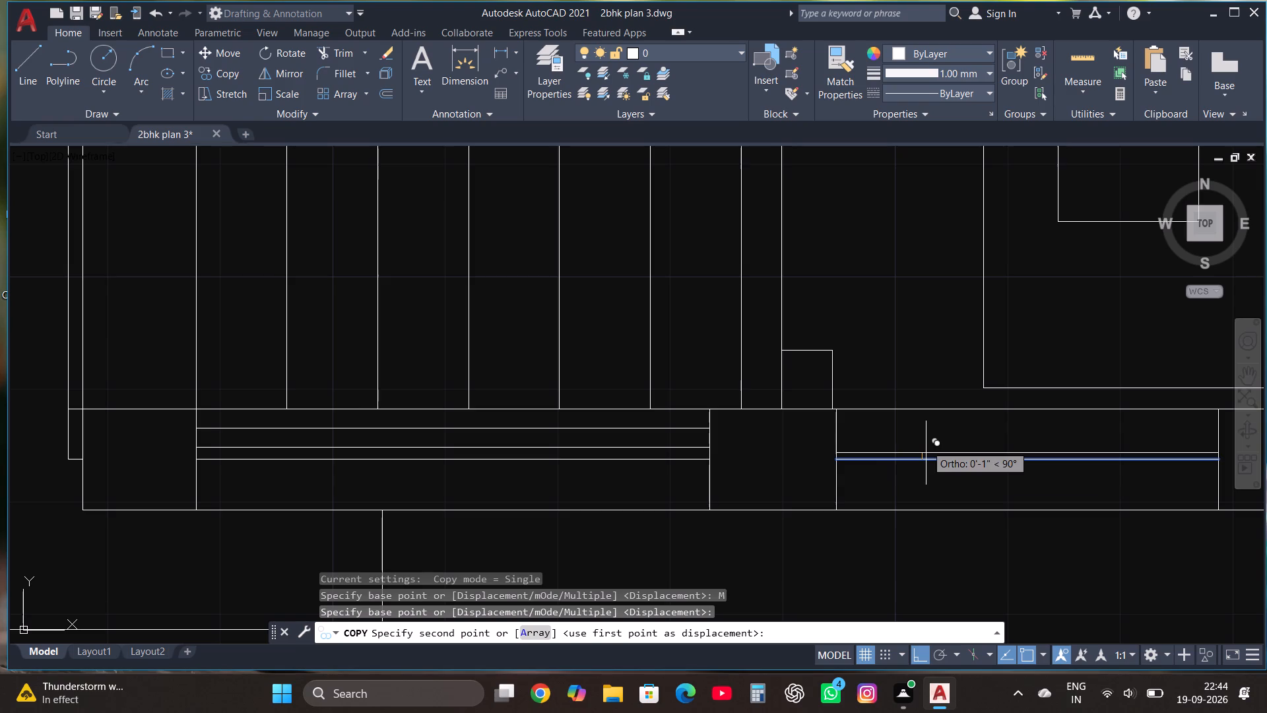
{"action": "left_click", "coordinate": [928, 446]}
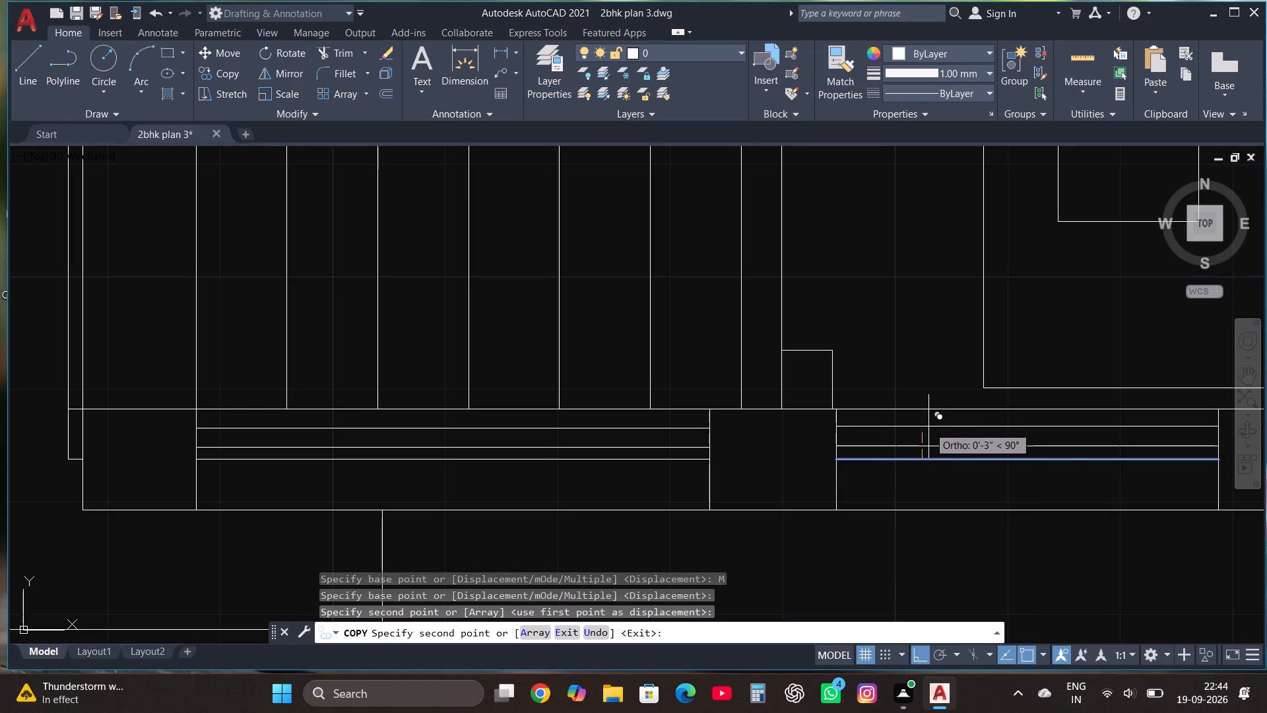
{"action": "left_click", "coordinate": [928, 426]}
{"action": "scroll", "coordinate": [755, 563], "scroll_direction": "down", "scroll_amount": 1}
{"action": "key", "text": "Escape"}
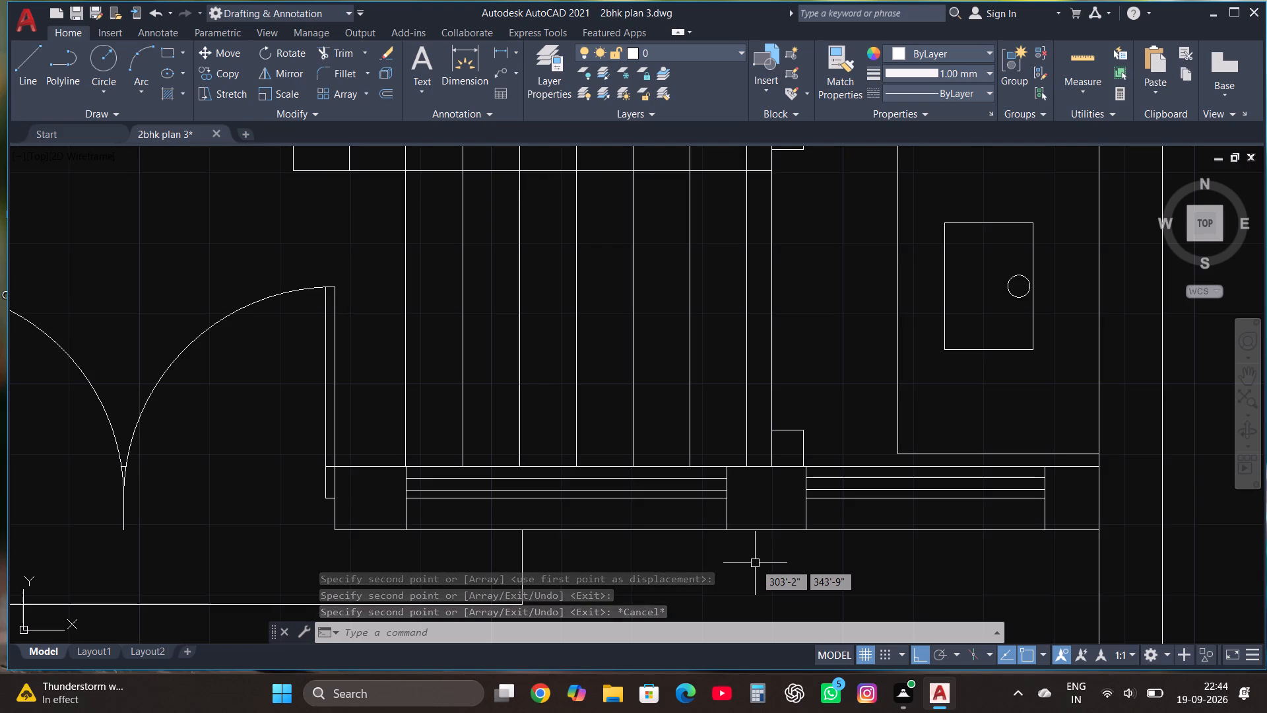
Save the drawing.
{"action": "key", "text": "ctrl+s"}
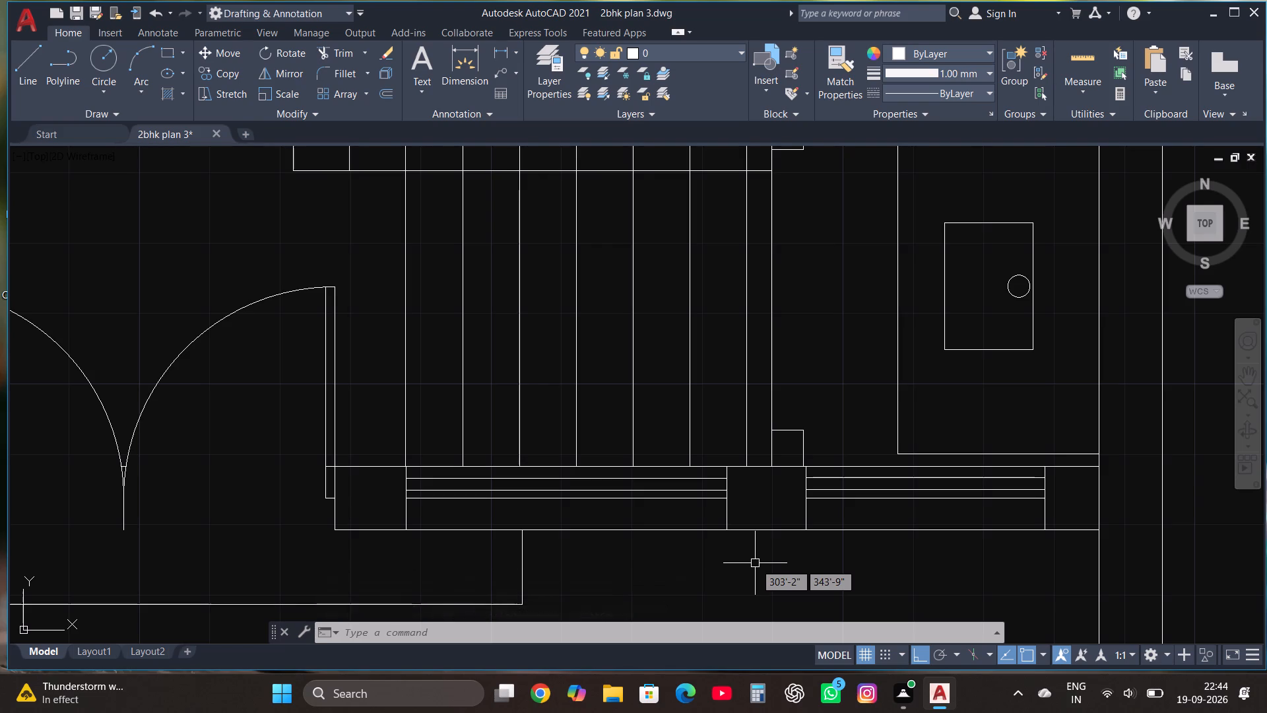
Draw a rectangle about 2'-6" by 5" along the staircase's north edge, starting from its northwest corner.
{"action": "scroll", "coordinate": [754, 564], "scroll_direction": "down", "scroll_amount": 2}
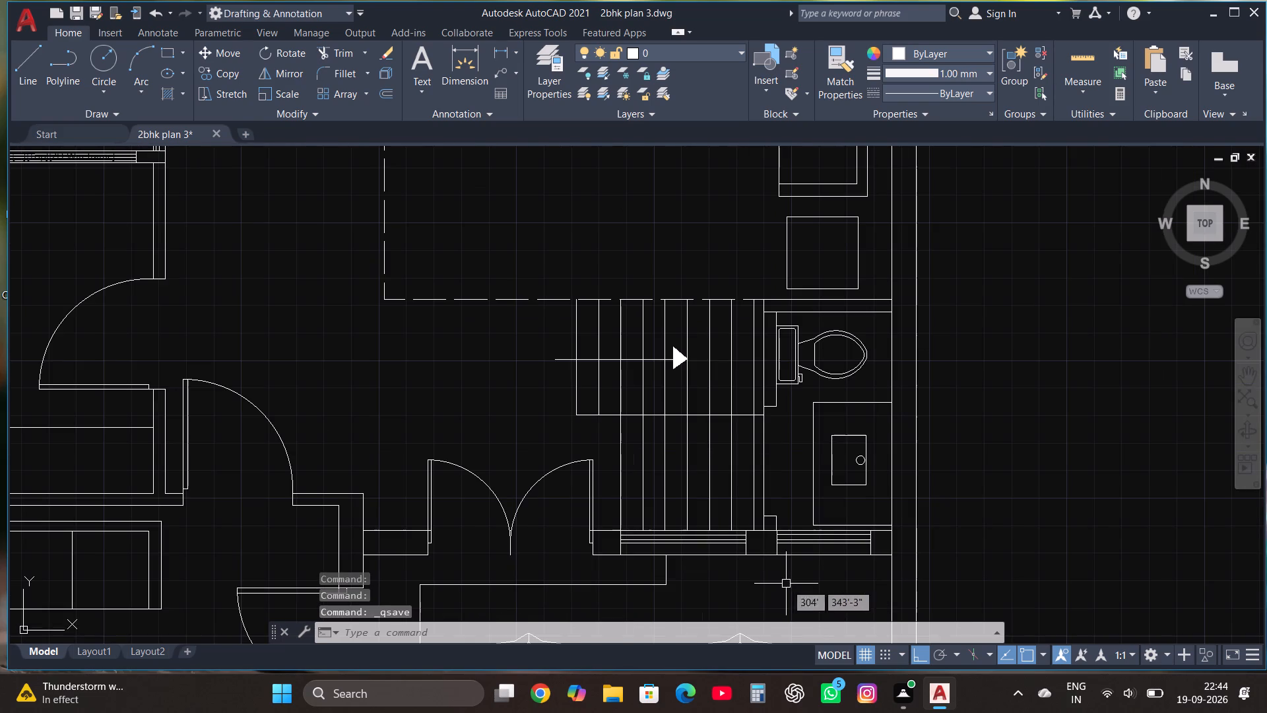
{"action": "scroll", "coordinate": [712, 423], "scroll_direction": "down", "scroll_amount": 2}
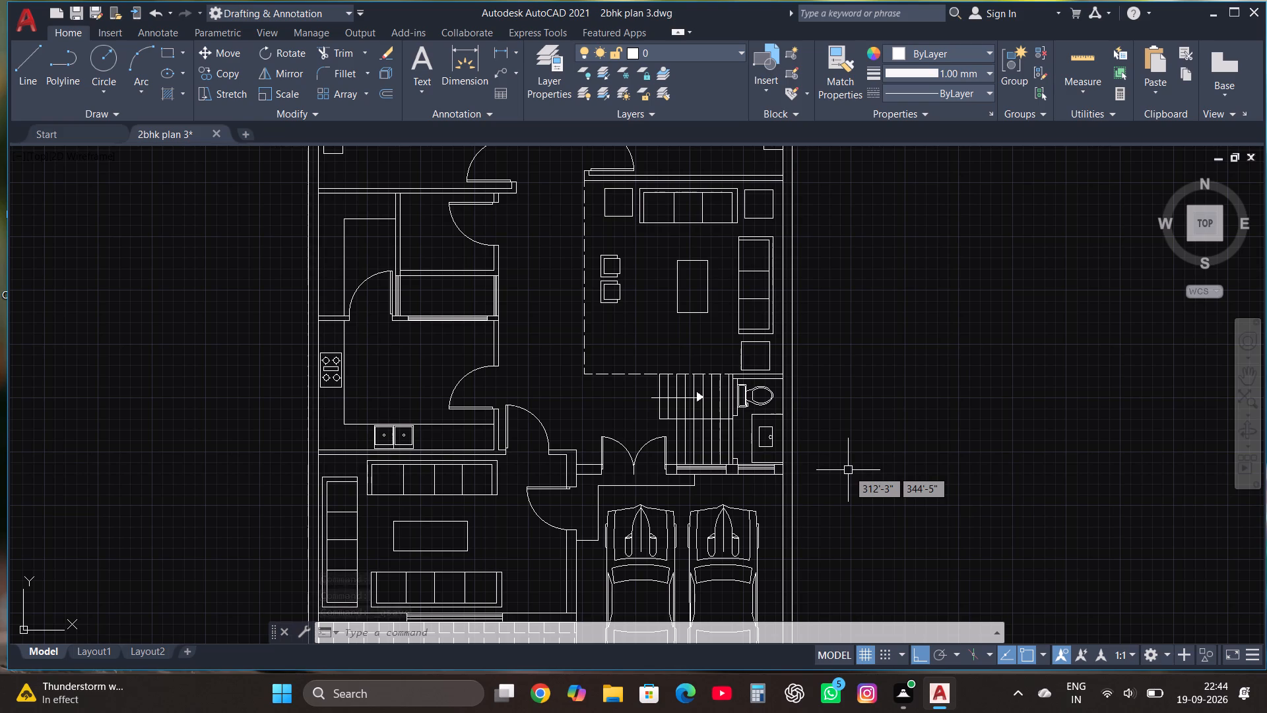
{"action": "scroll", "coordinate": [692, 325], "scroll_direction": "up", "scroll_amount": 1}
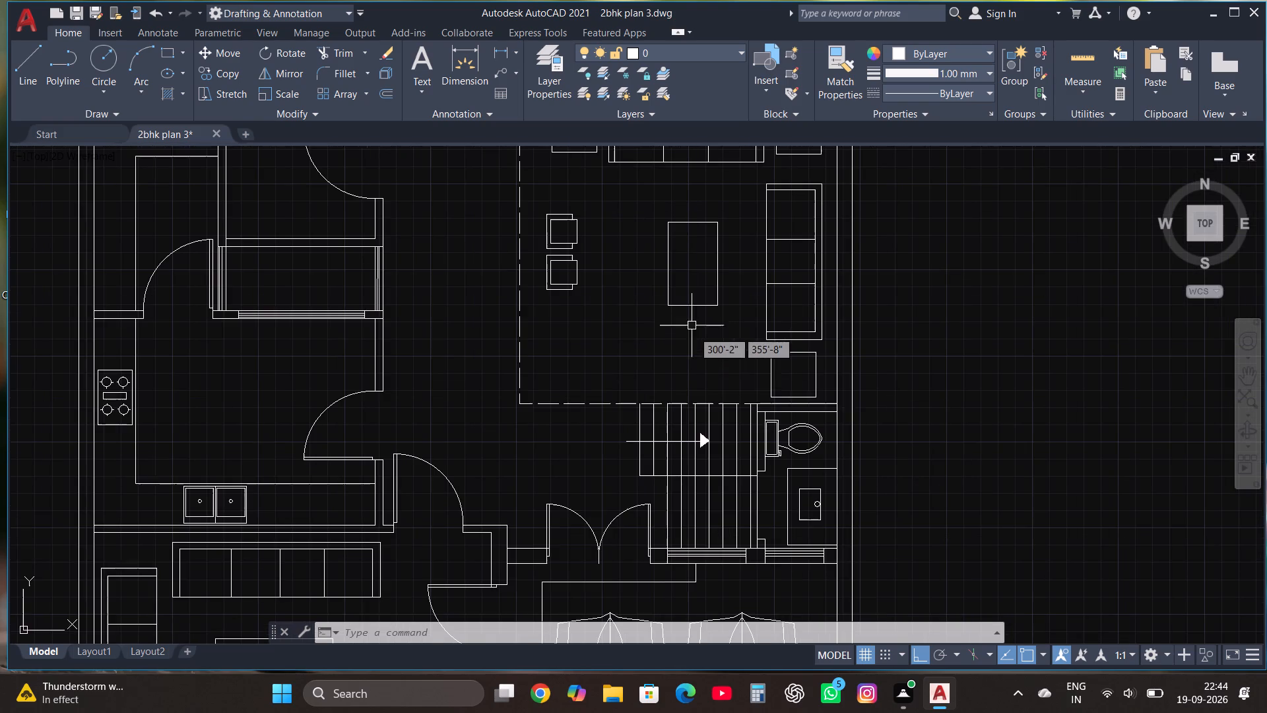
{"action": "scroll", "coordinate": [763, 391], "scroll_direction": "up", "scroll_amount": 1}
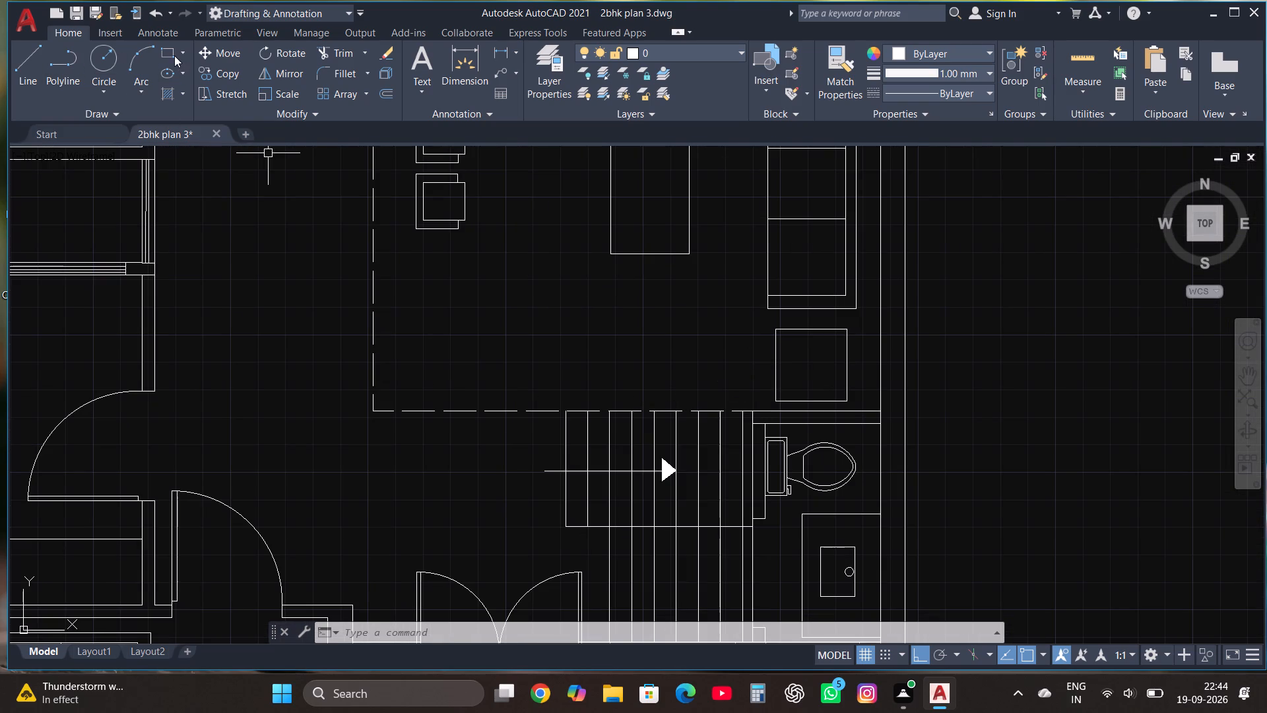
{"action": "left_click", "coordinate": [172, 55]}
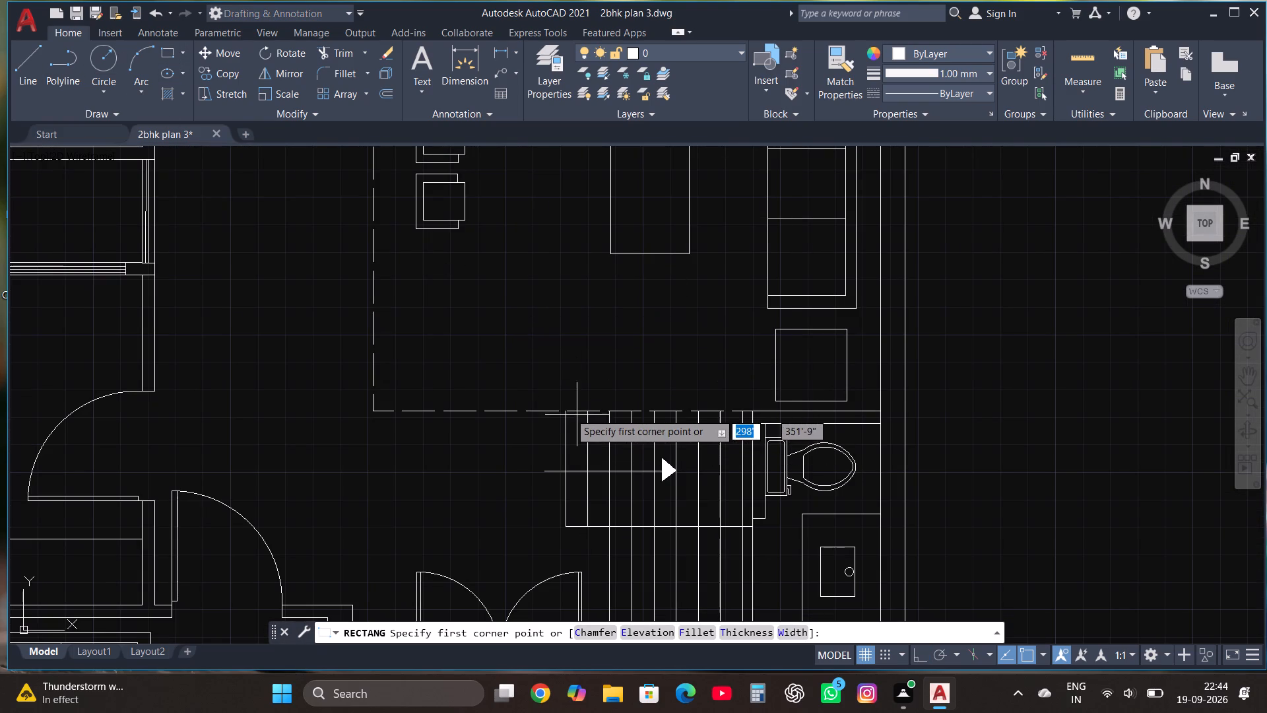
{"action": "left_click", "coordinate": [566, 411]}
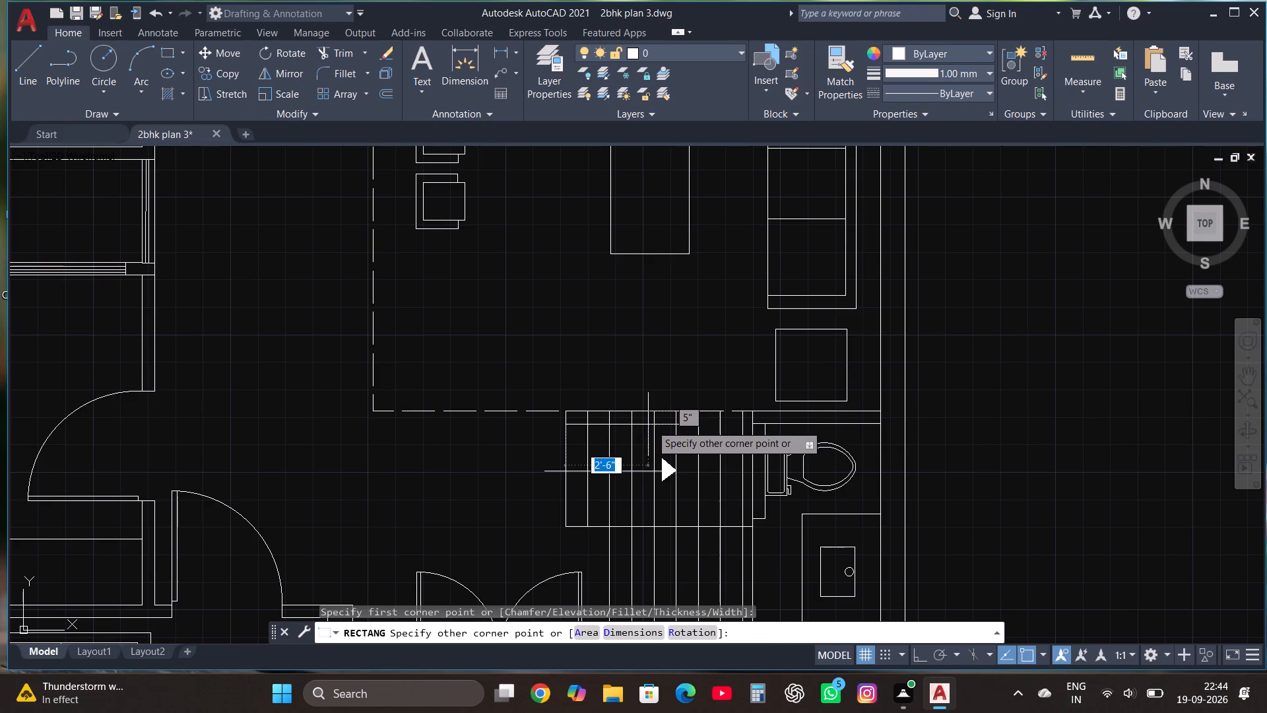
{"action": "left_click", "coordinate": [653, 424]}
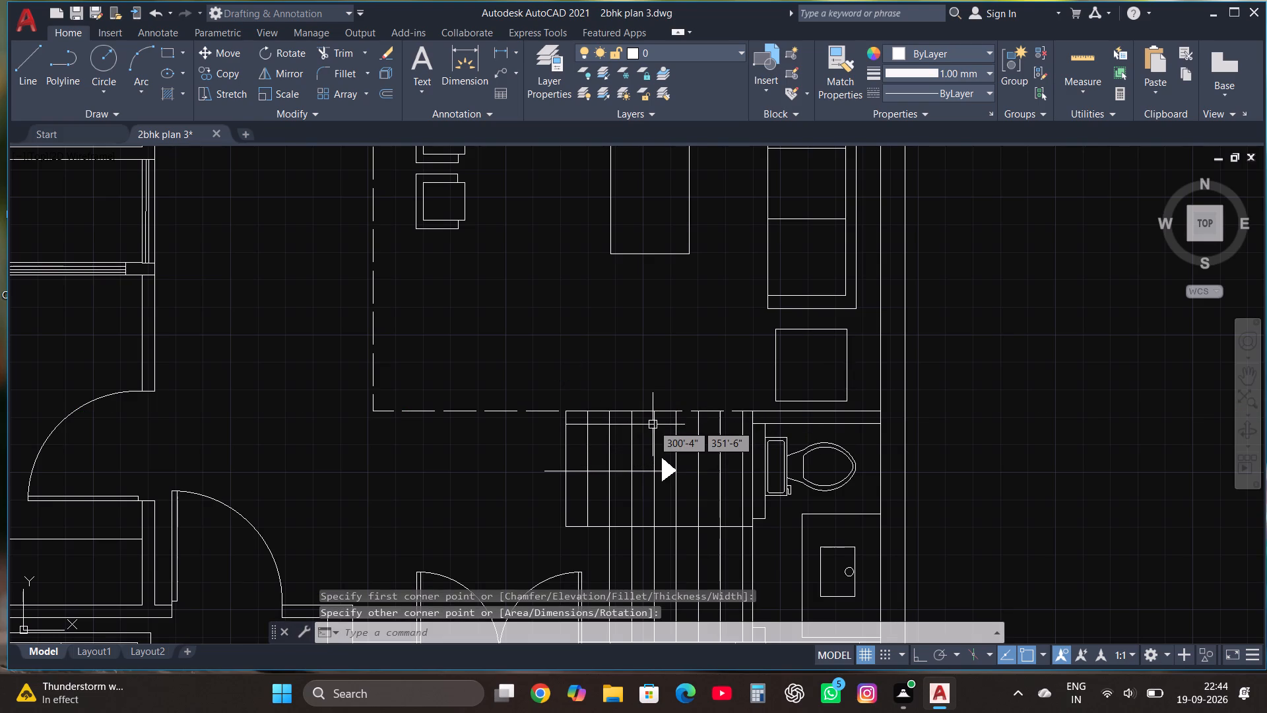
Draw a rectangle about 2" deep from the first strip rectangle's southeast corner to the toilet wall, along the staircase's north side.
{"action": "scroll", "coordinate": [653, 424], "scroll_direction": "up", "scroll_amount": 1}
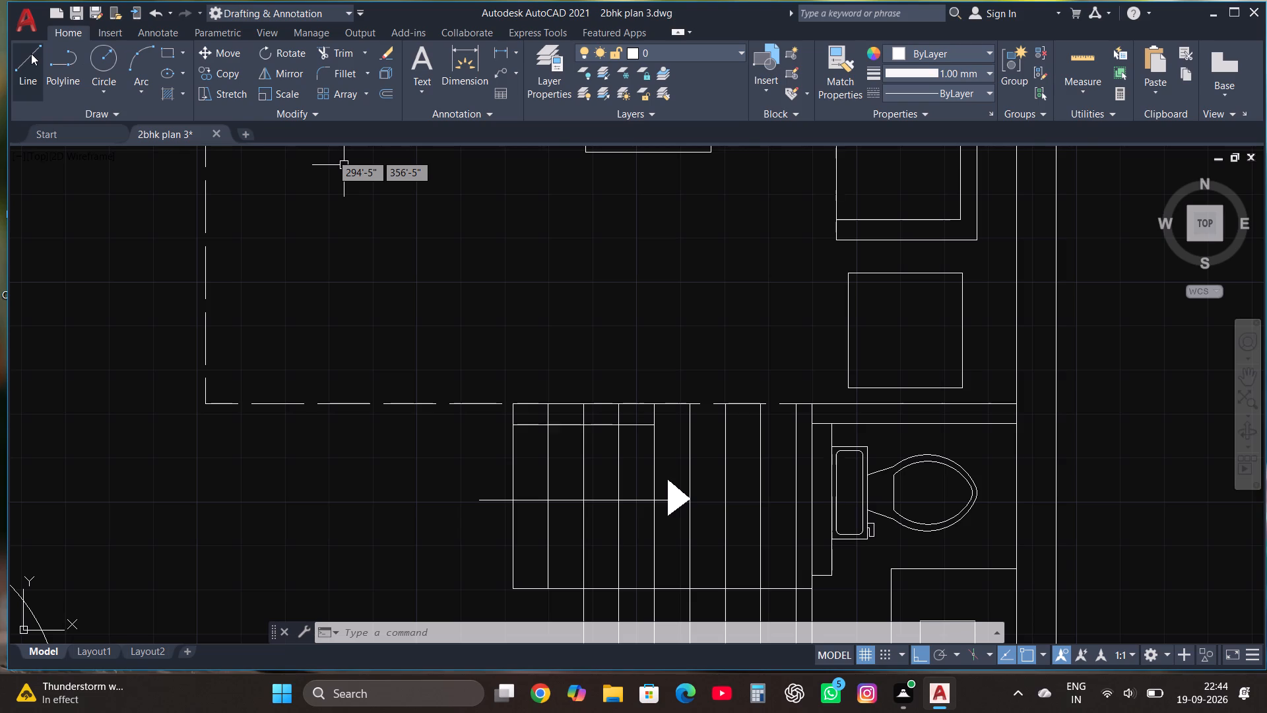
{"action": "left_click", "coordinate": [167, 54]}
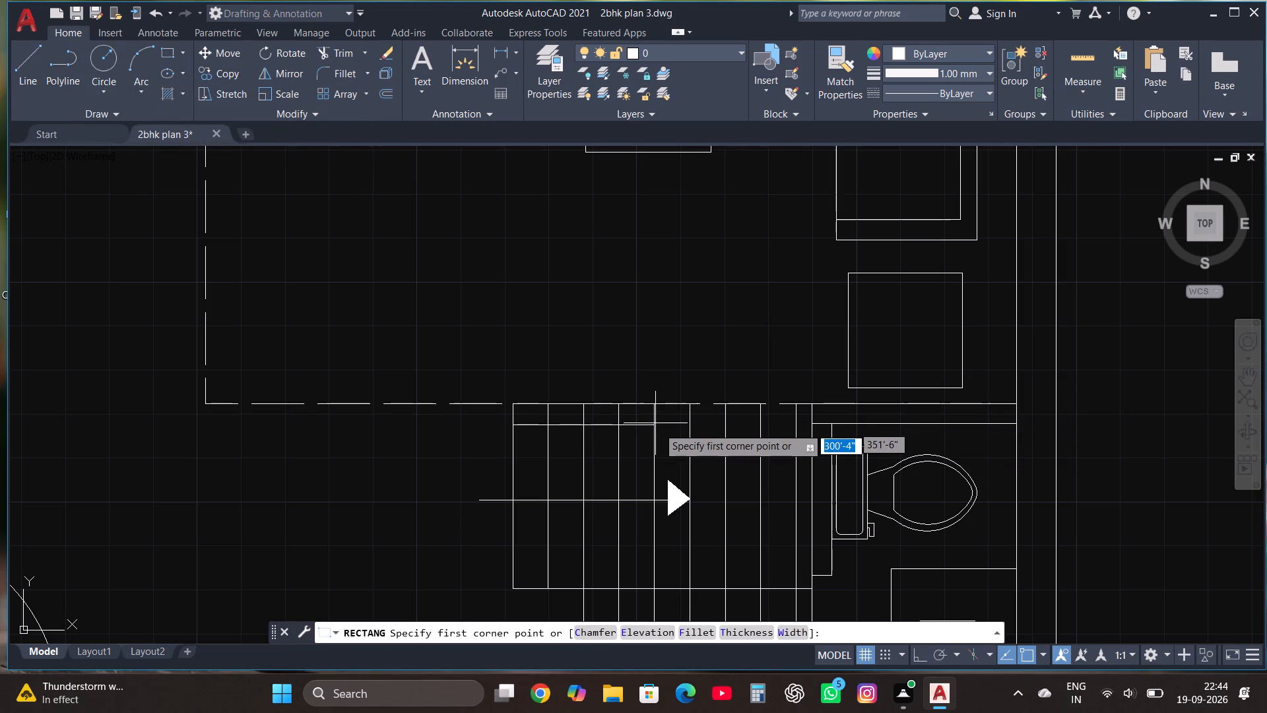
{"action": "left_click", "coordinate": [653, 424]}
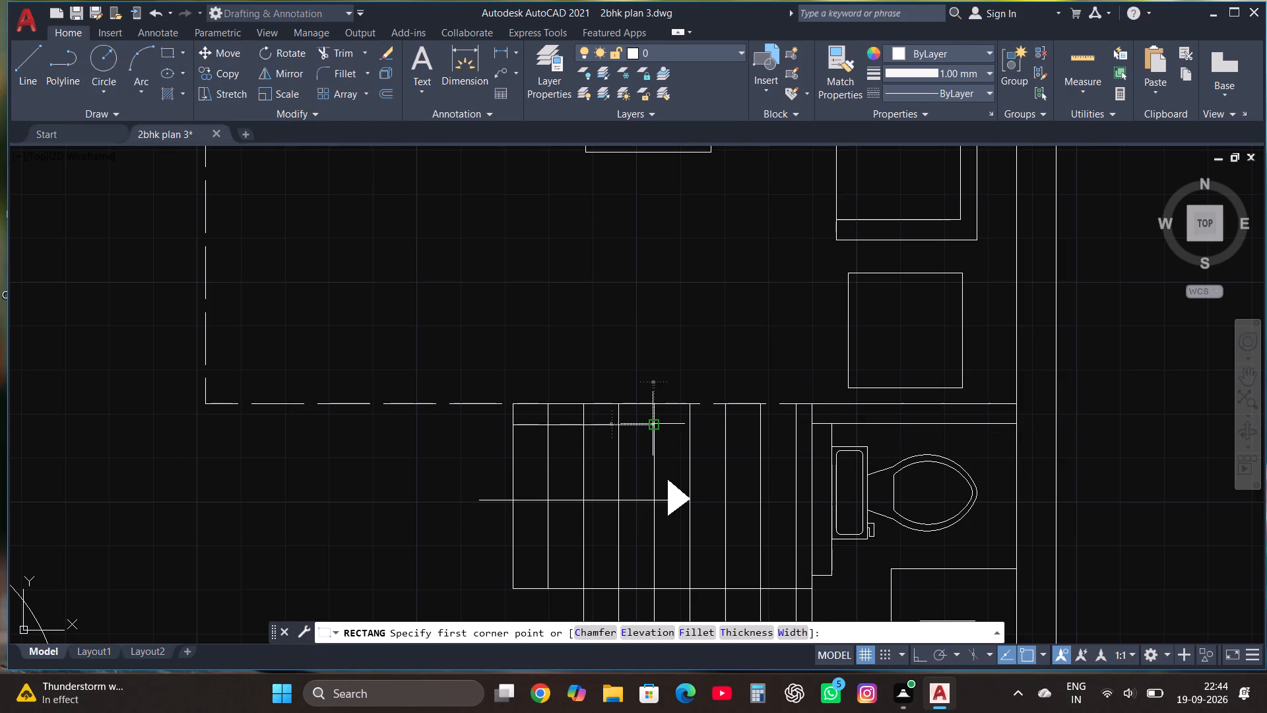
{"action": "left_click", "coordinate": [812, 416]}
{"action": "scroll", "coordinate": [672, 477], "scroll_direction": "up", "scroll_amount": 1}
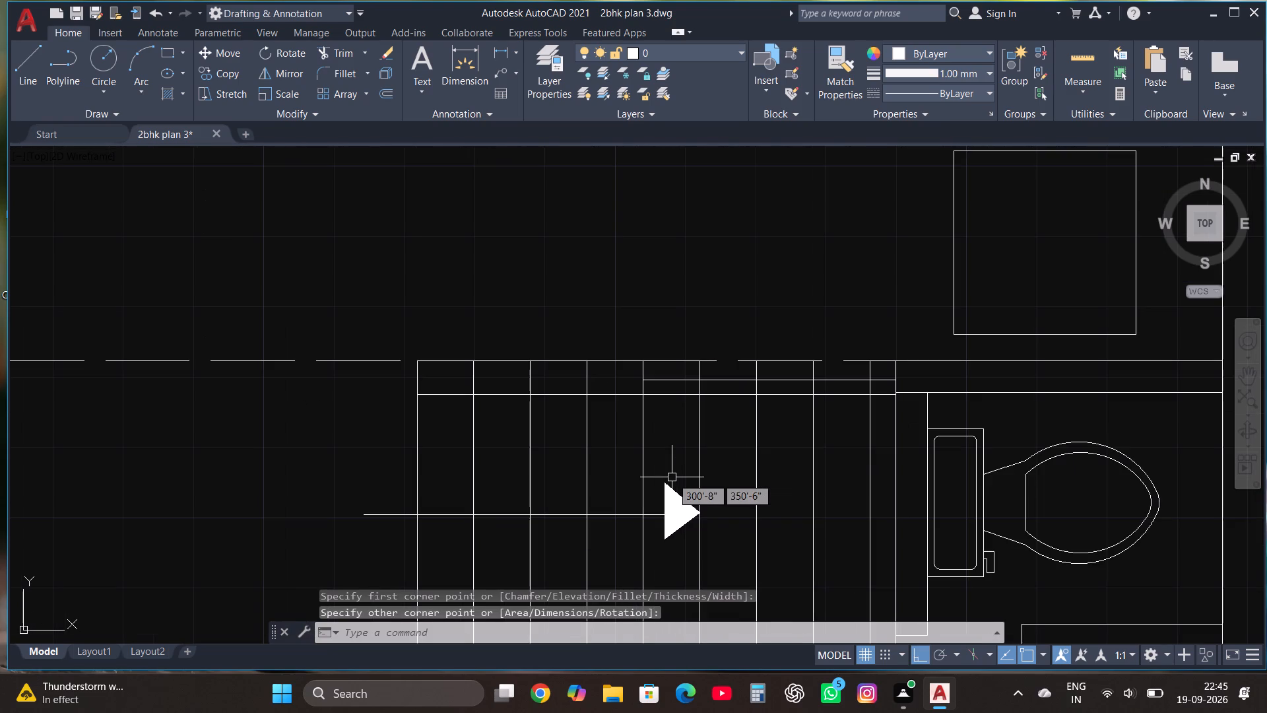
{"action": "key", "text": "Escape"}
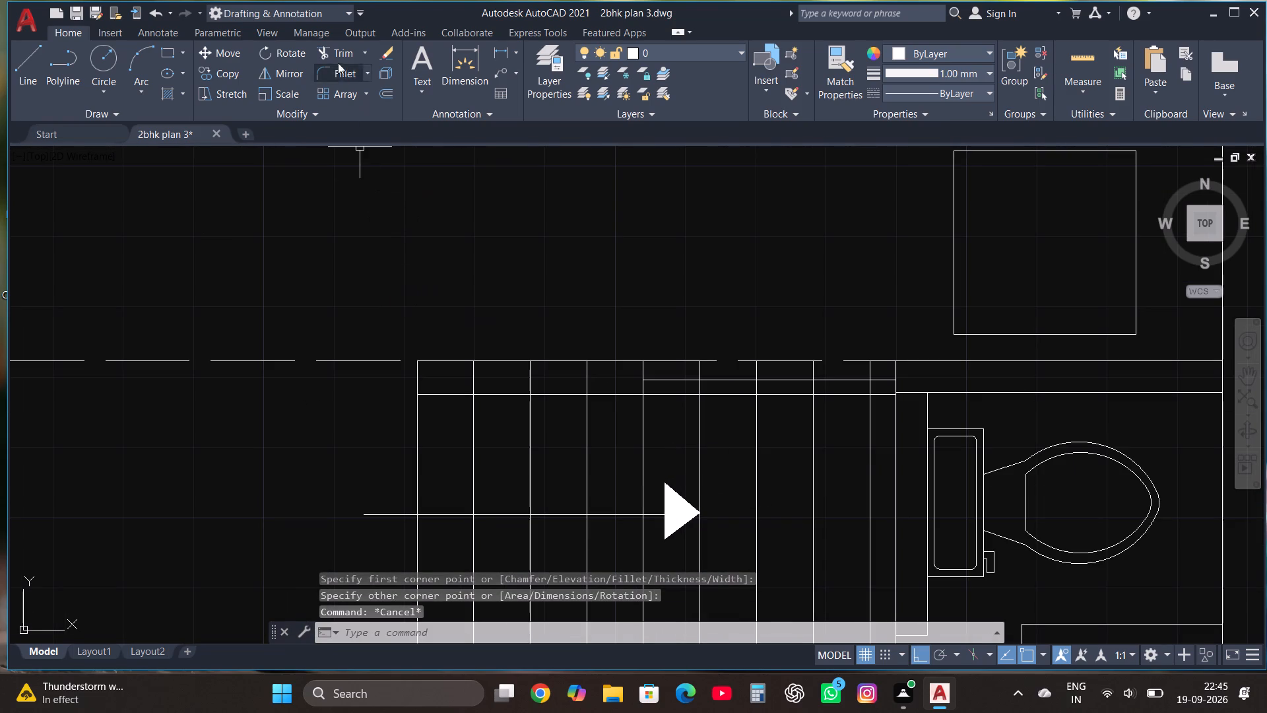
Trim the tread lines that cross the wide and narrow strips along the staircase's north edge.
{"action": "left_click", "coordinate": [339, 53]}
{"action": "left_click", "coordinate": [463, 380]}
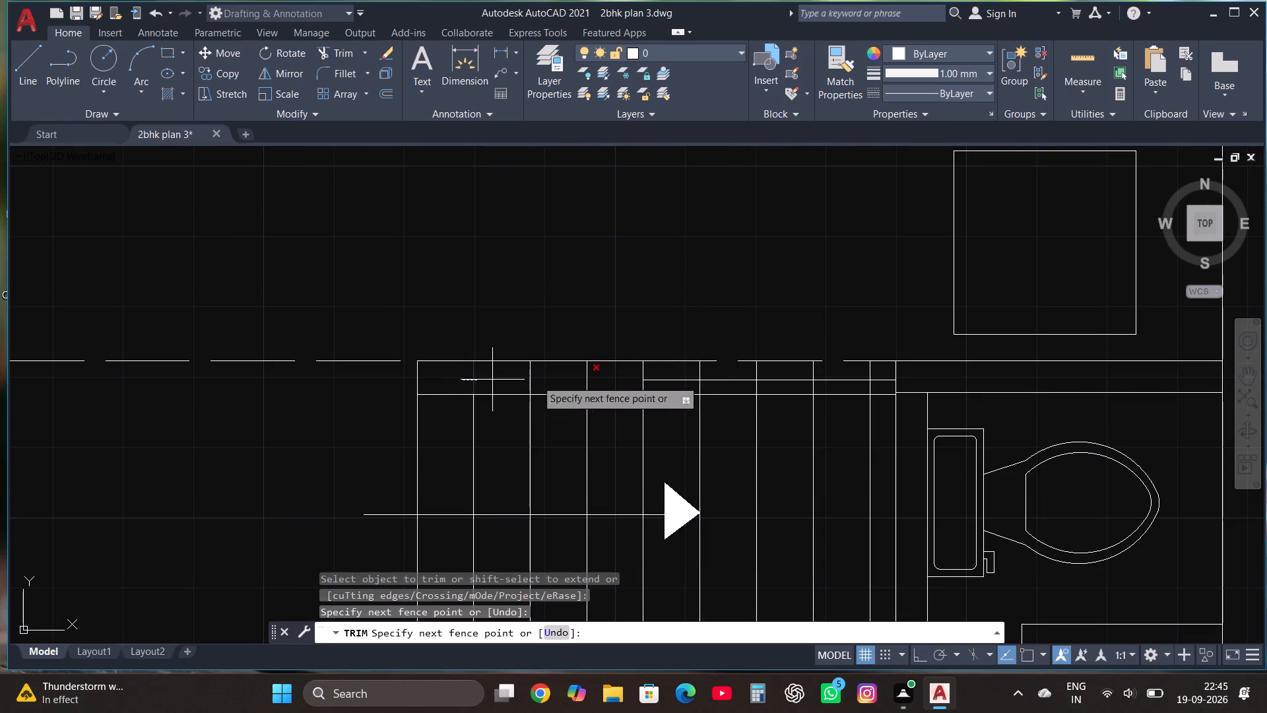
{"action": "left_click", "coordinate": [645, 376]}
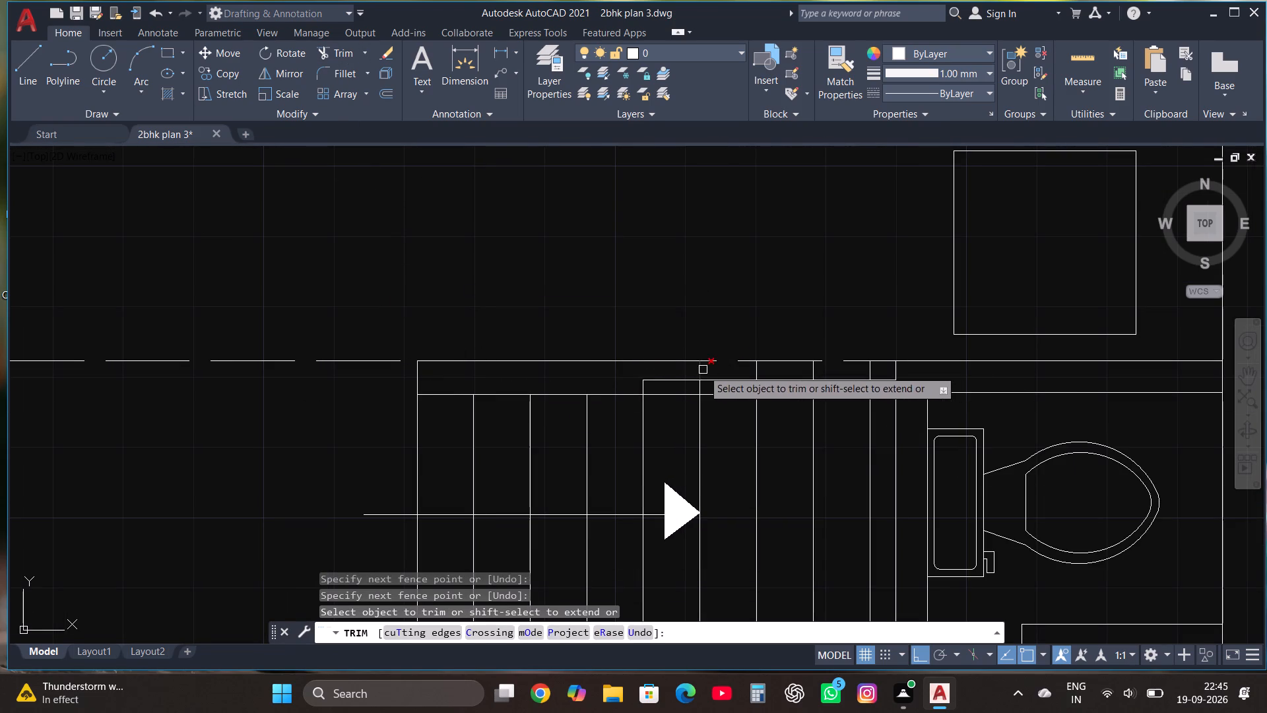
{"action": "left_click", "coordinate": [700, 370]}
{"action": "left_click", "coordinate": [761, 375]}
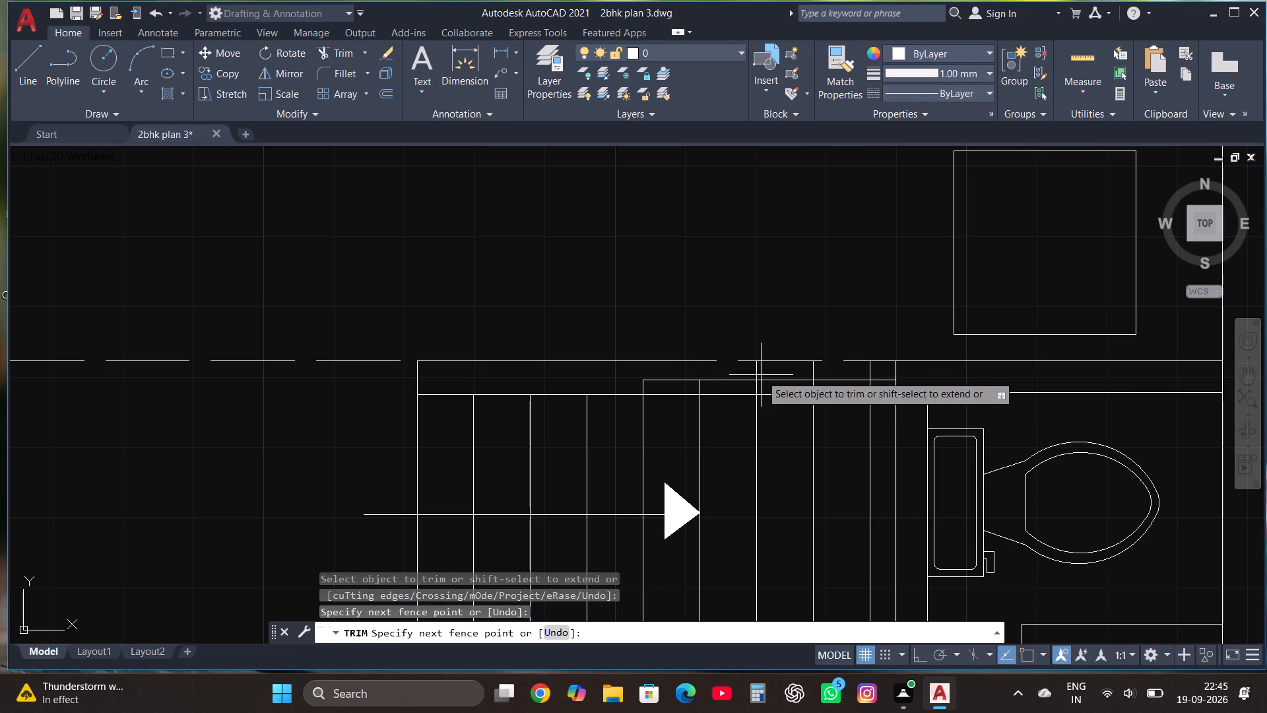
{"action": "left_click", "coordinate": [756, 372]}
{"action": "left_click", "coordinate": [814, 368]}
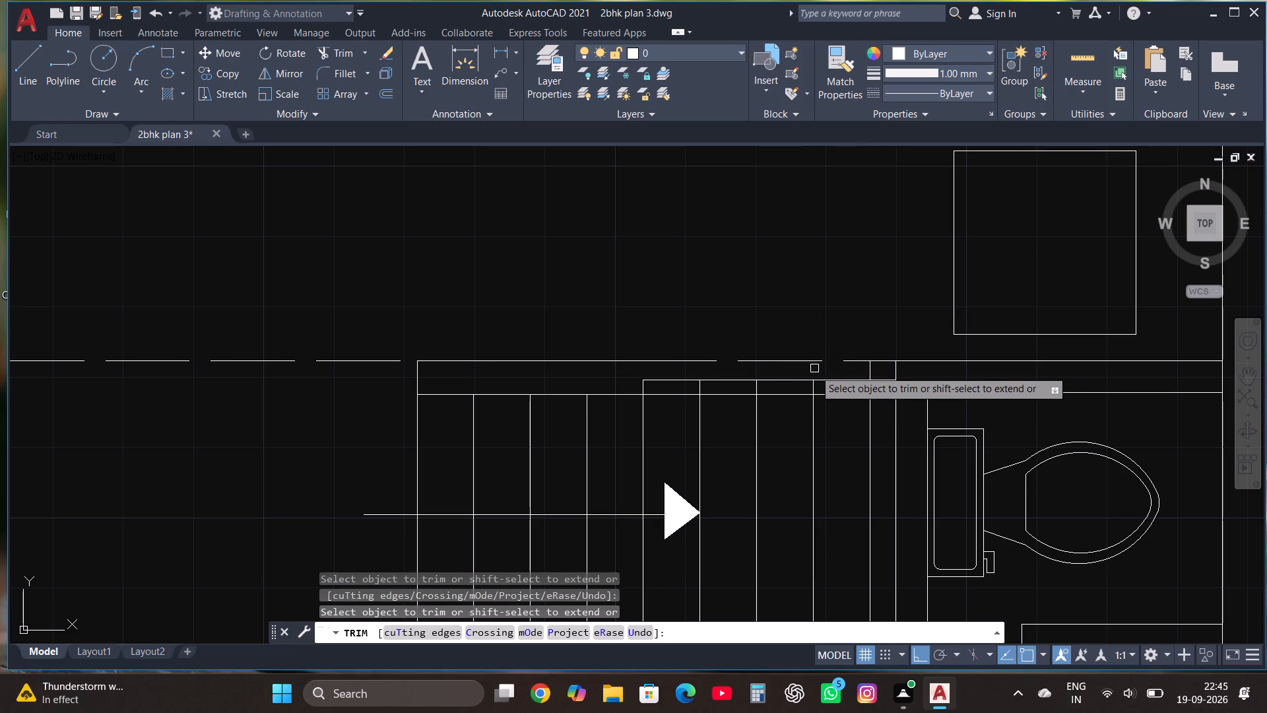
{"action": "left_click", "coordinate": [813, 388]}
{"action": "left_click", "coordinate": [754, 389]}
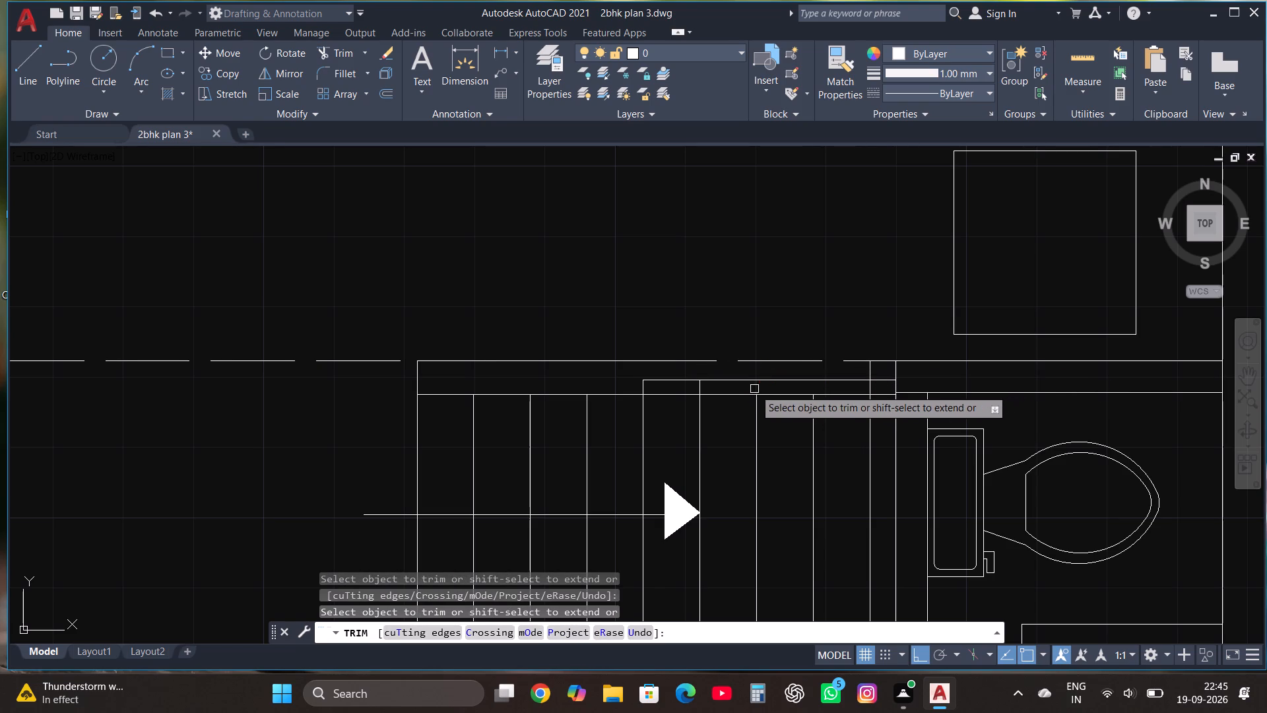
{"action": "left_click", "coordinate": [699, 387]}
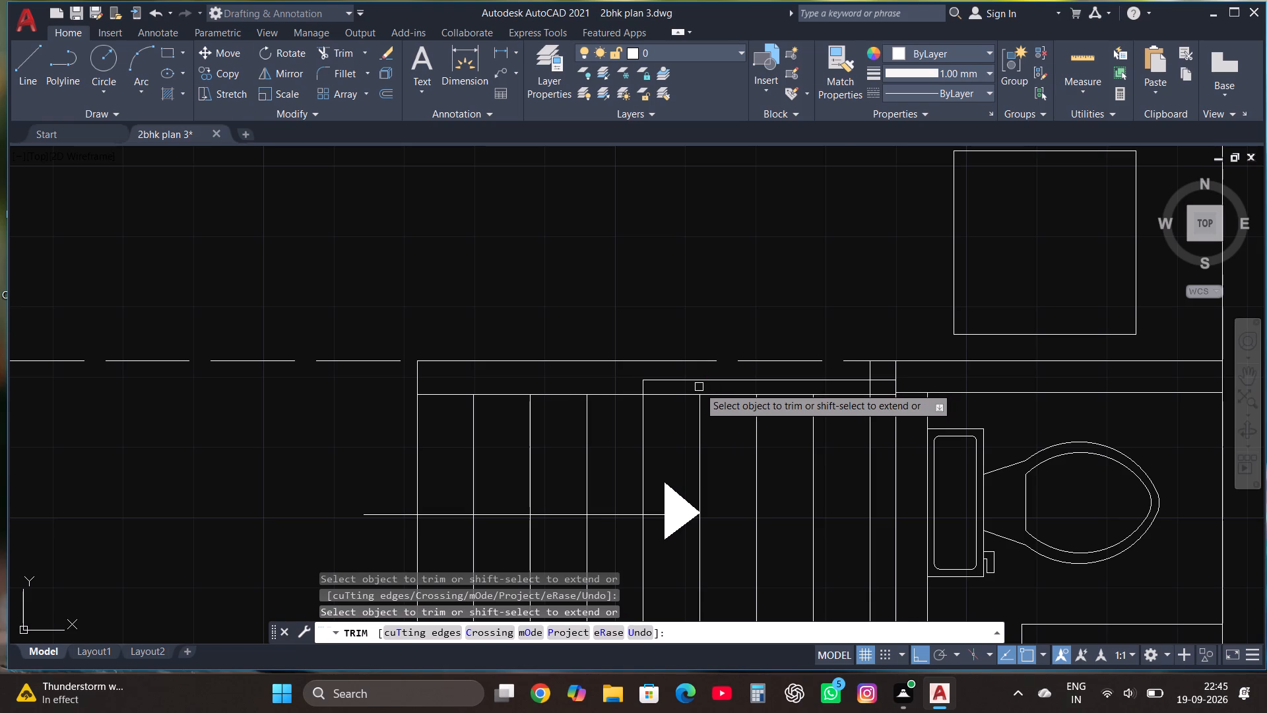
{"action": "scroll", "coordinate": [692, 401], "scroll_direction": "down", "scroll_amount": 1}
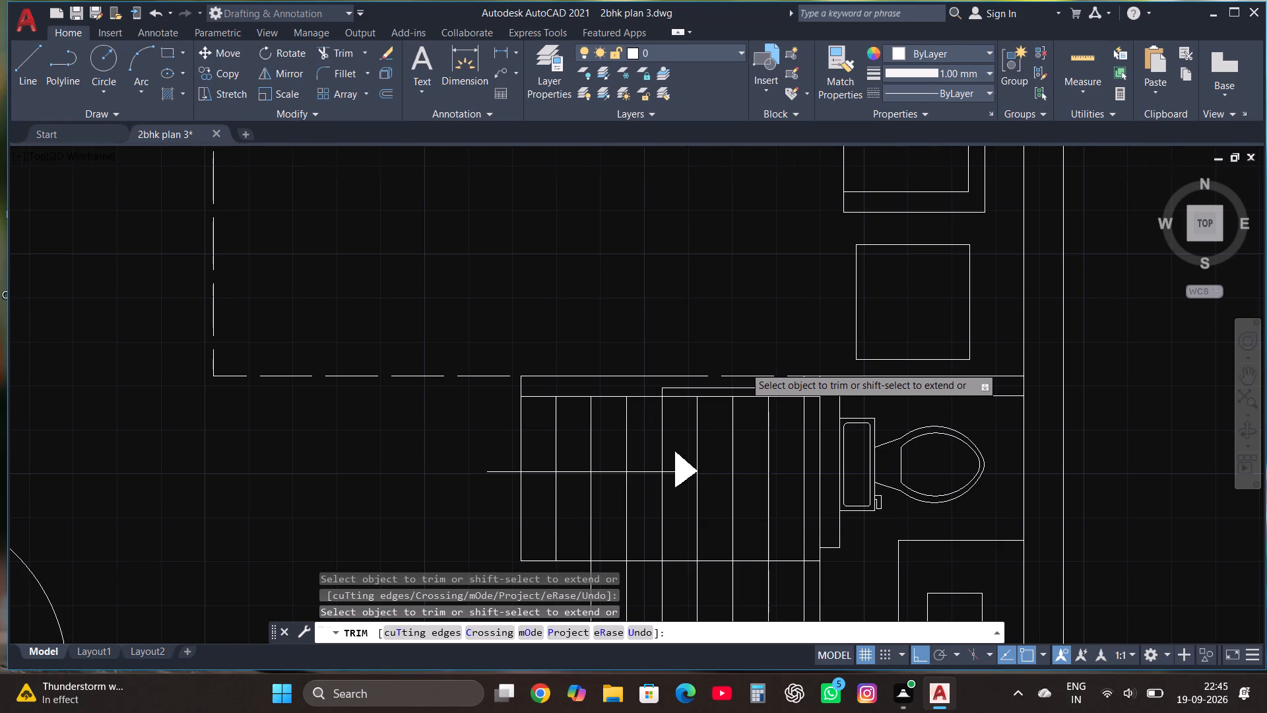
{"action": "scroll", "coordinate": [744, 366], "scroll_direction": "up", "scroll_amount": 1}
{"action": "key", "text": "Escape"}
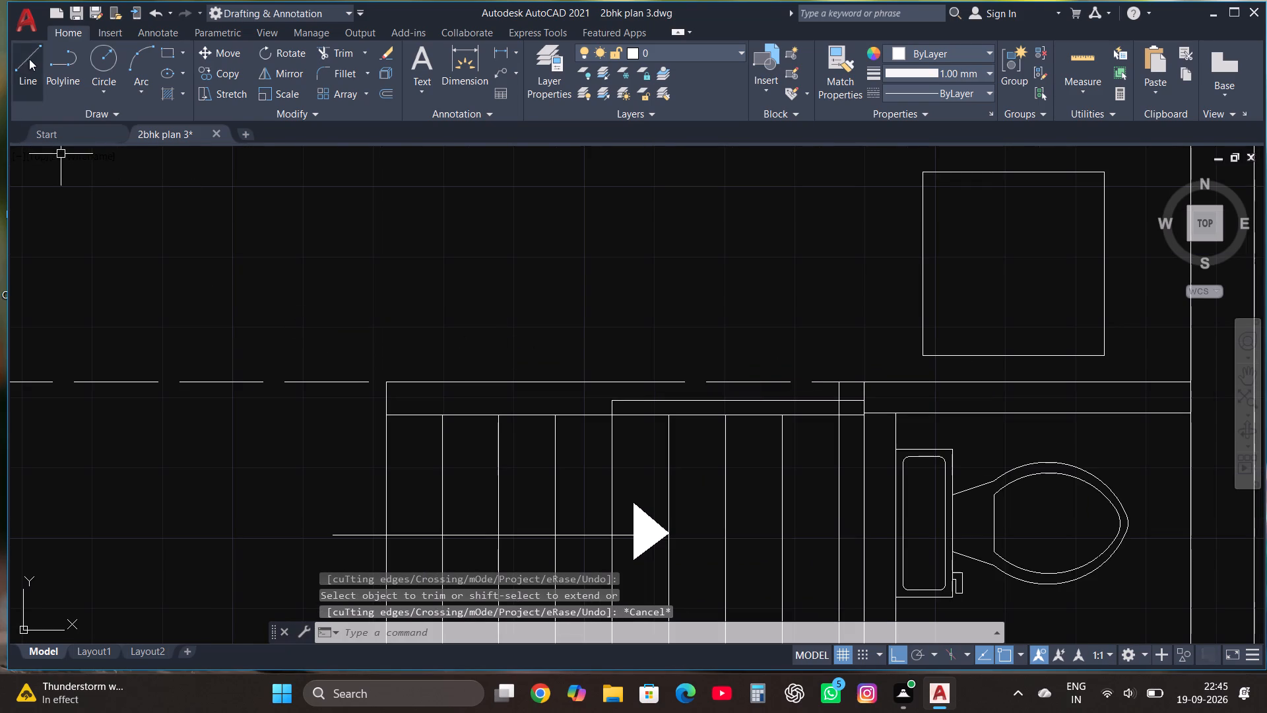
Draw a vertical line joining the narrow strip's west end to the staircase's north edge, trimming the part that overshoots northward.
{"action": "left_click", "coordinate": [28, 58]}
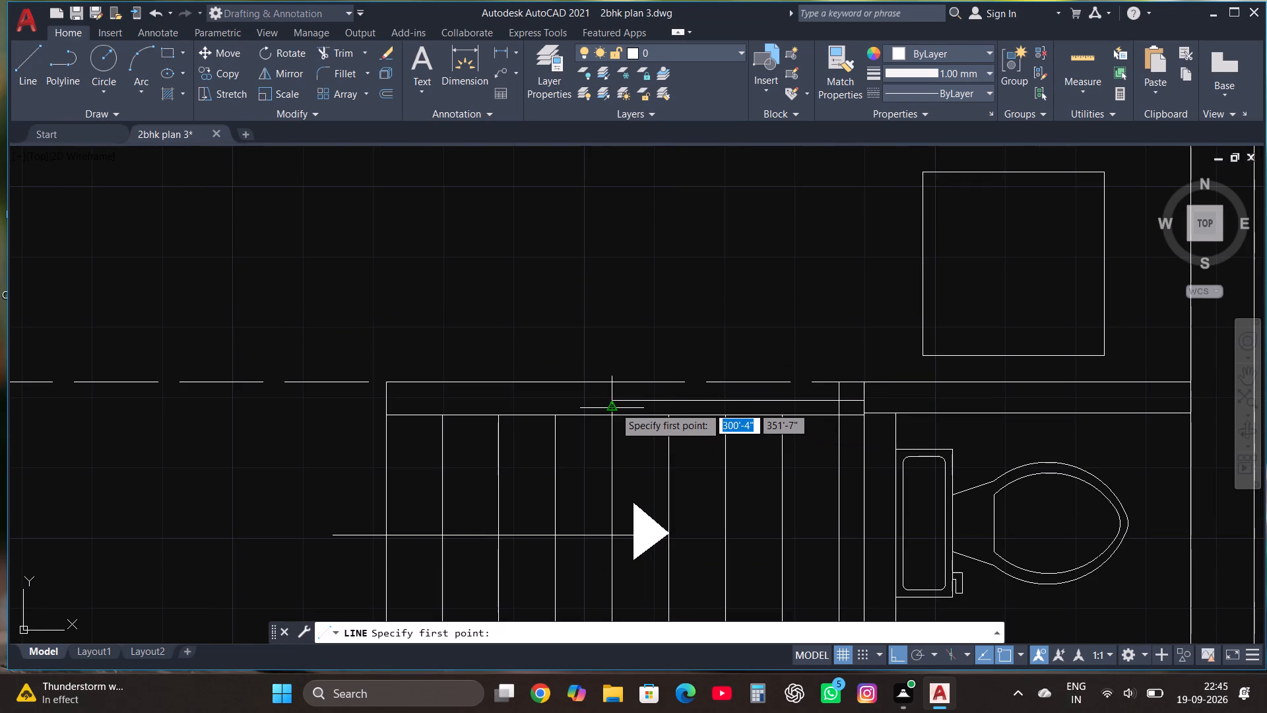
{"action": "left_click", "coordinate": [614, 407]}
{"action": "left_click", "coordinate": [610, 322]}
{"action": "key", "text": "Escape"}
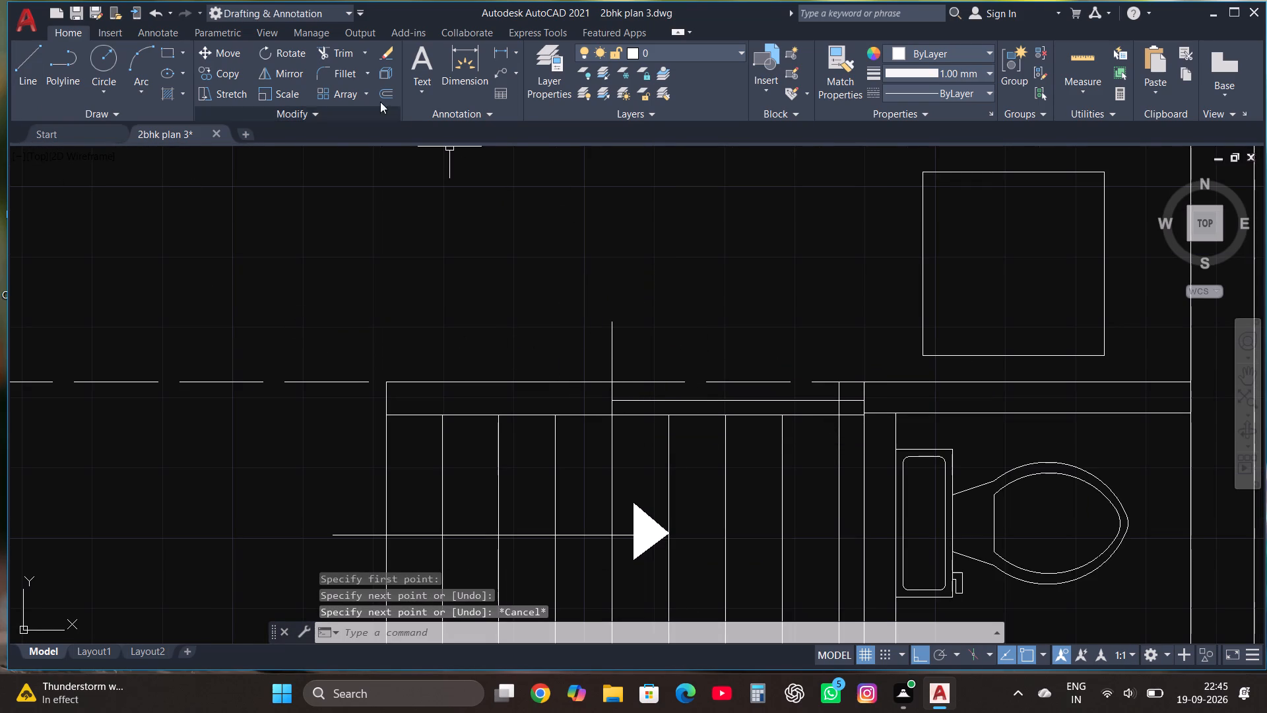
{"action": "left_click", "coordinate": [342, 53]}
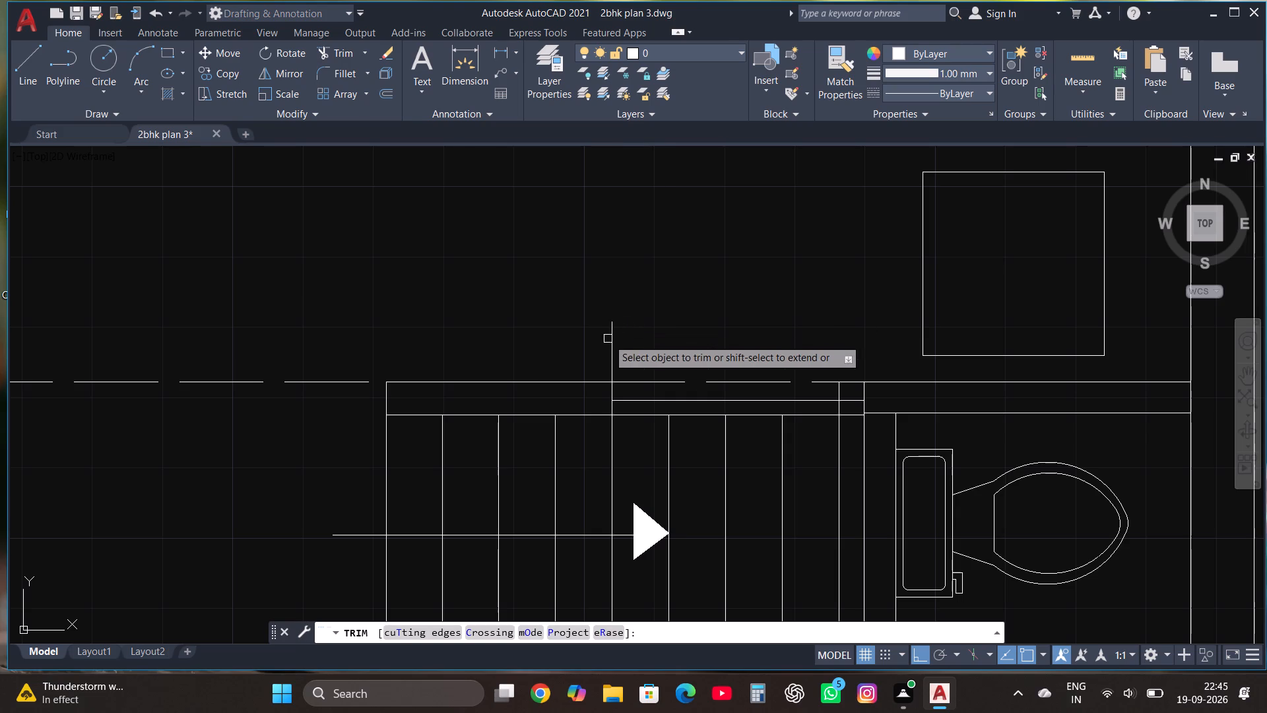
{"action": "left_click", "coordinate": [615, 343]}
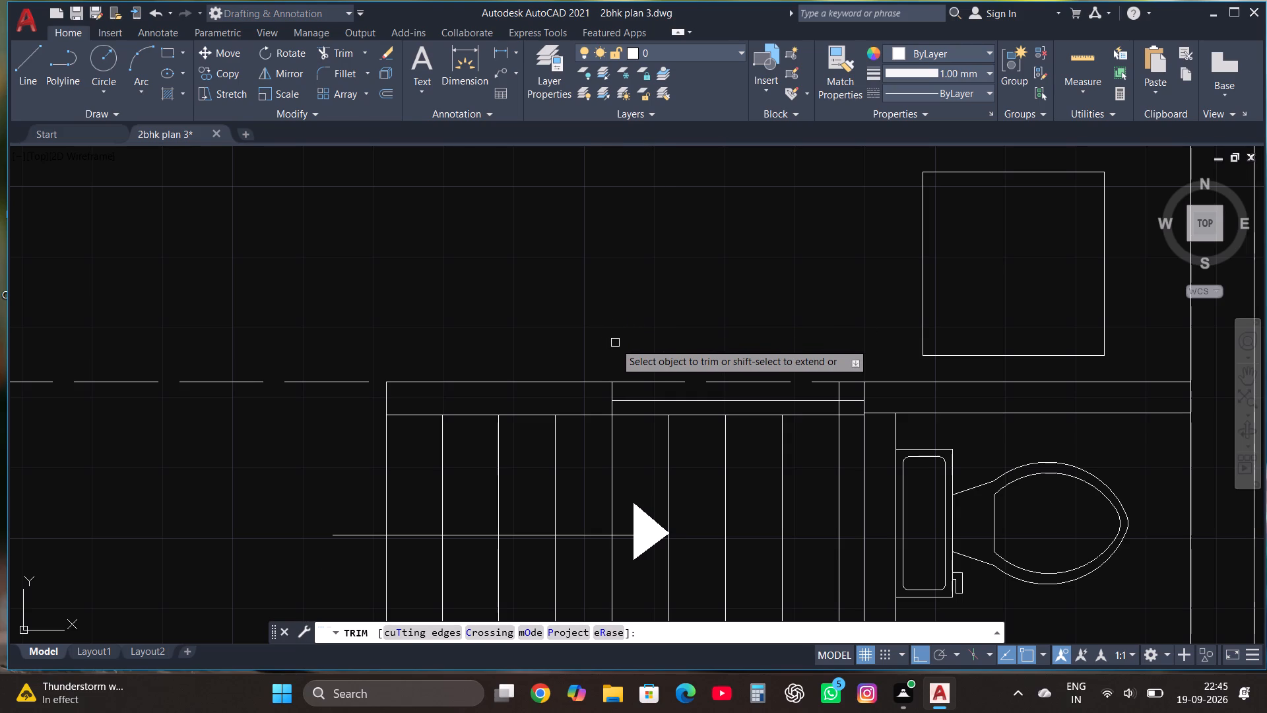
{"action": "key", "text": "Escape"}
Add a two-line multiline text label reading "dress" and "8'9"*6'" in the empty space west of the house's north end.
{"action": "scroll", "coordinate": [615, 343], "scroll_direction": "down", "scroll_amount": 3}
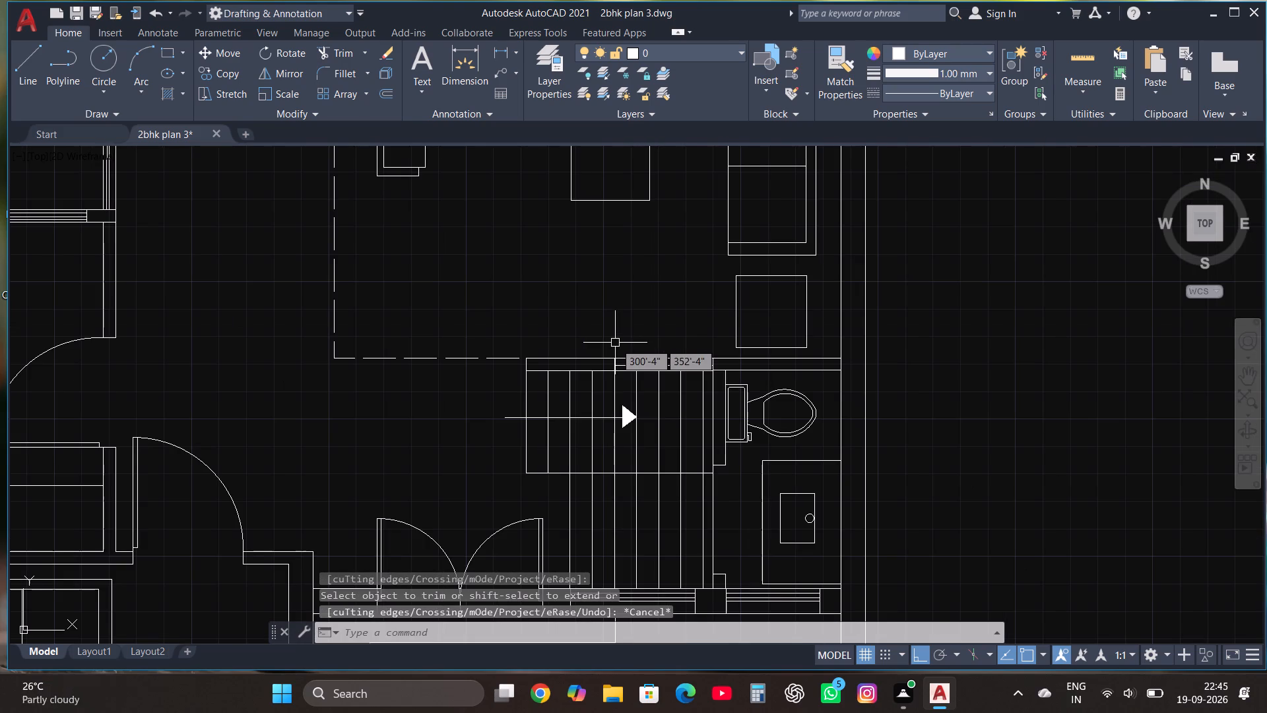
{"action": "scroll", "coordinate": [615, 343], "scroll_direction": "down", "scroll_amount": 2}
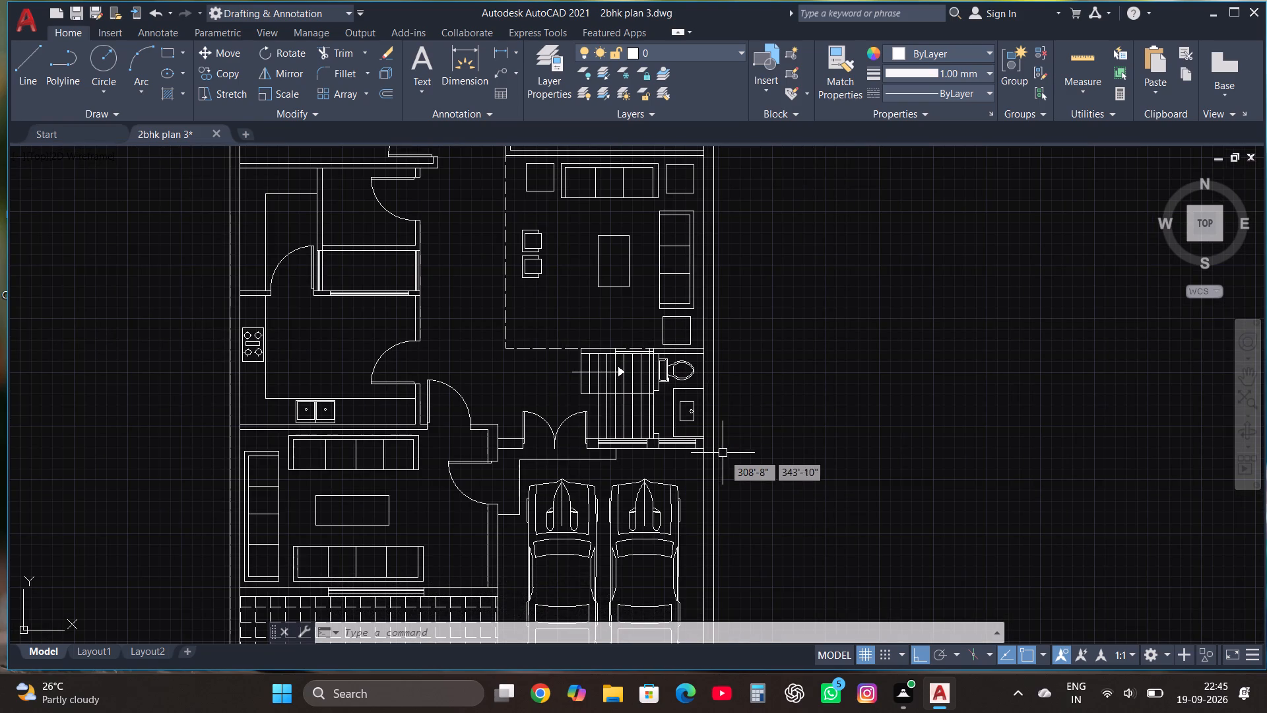
{"action": "scroll", "coordinate": [723, 454], "scroll_direction": "down", "scroll_amount": 1}
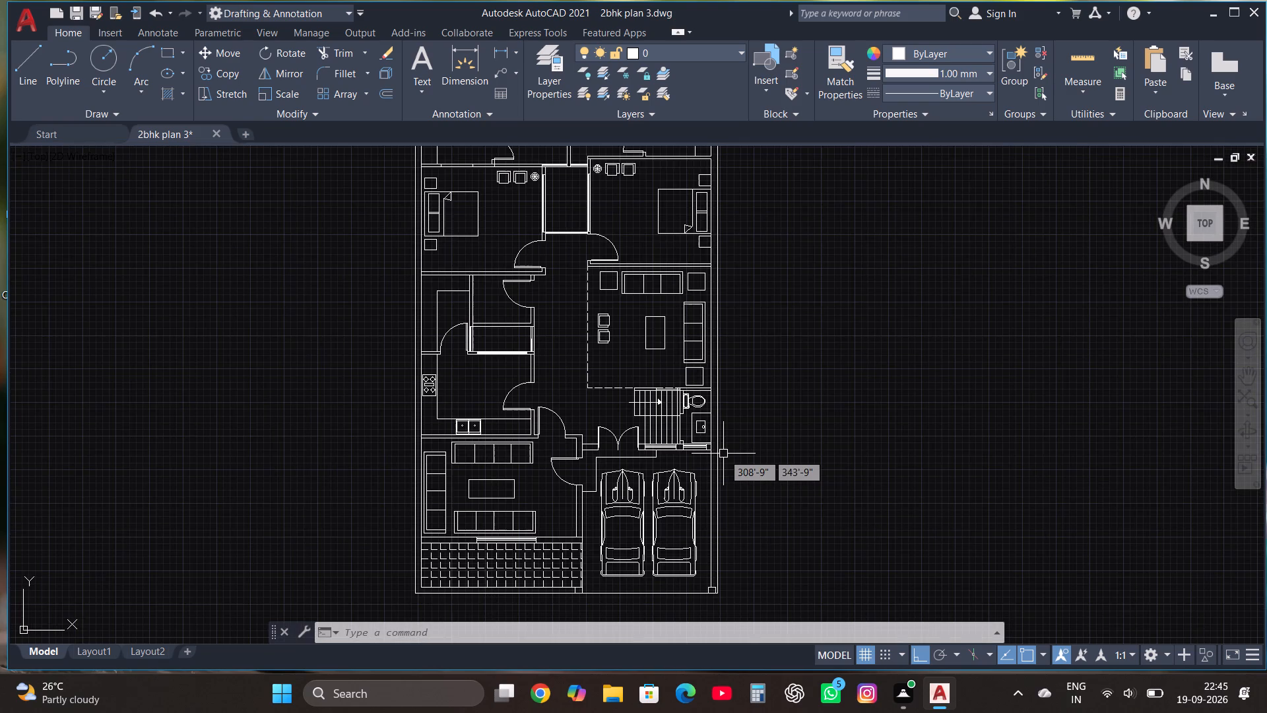
{"action": "scroll", "coordinate": [738, 517], "scroll_direction": "down", "scroll_amount": 1}
{"action": "scroll", "coordinate": [587, 230], "scroll_direction": "up", "scroll_amount": 2}
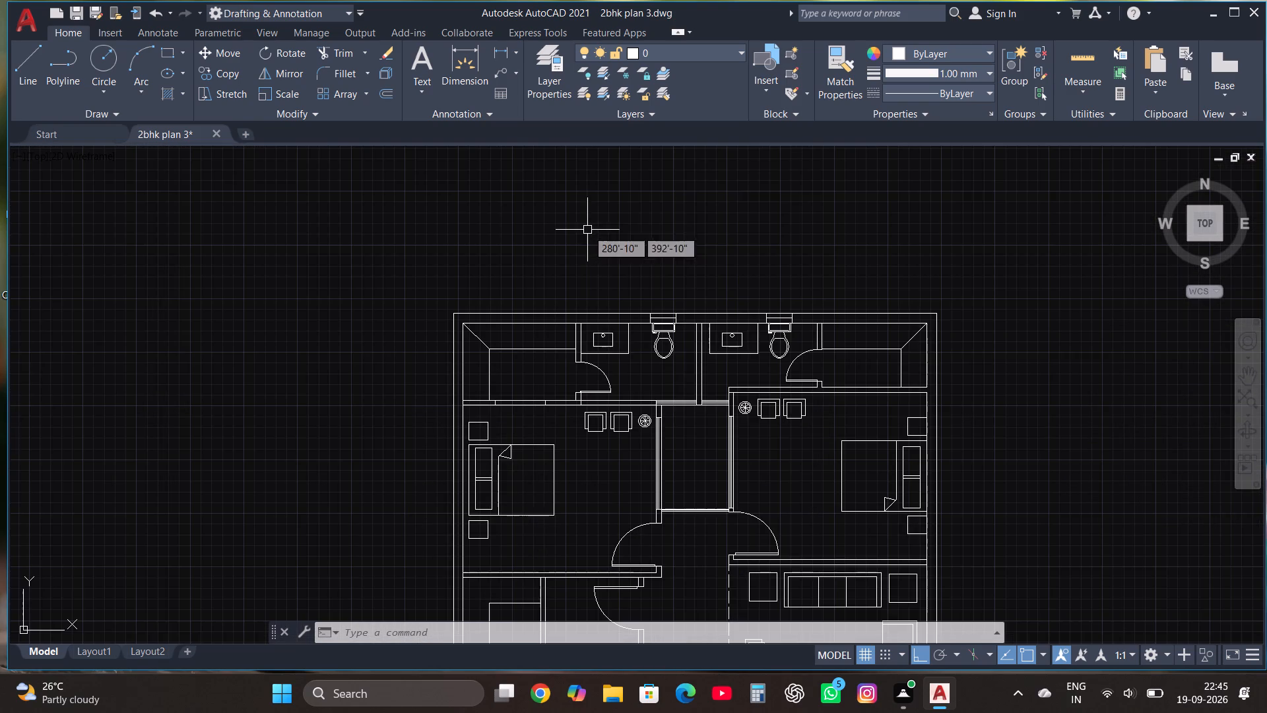
{"action": "left_click", "coordinate": [418, 56]}
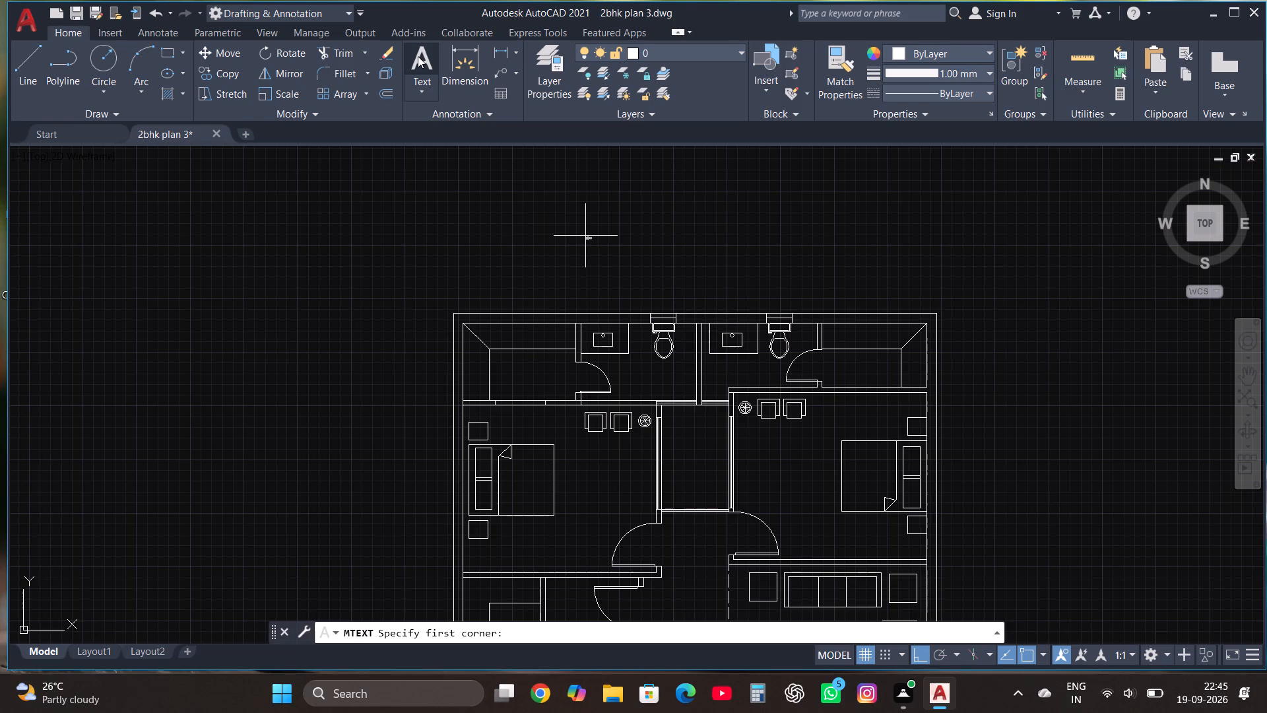
{"action": "left_click", "coordinate": [255, 422]}
{"action": "left_click", "coordinate": [354, 335]}
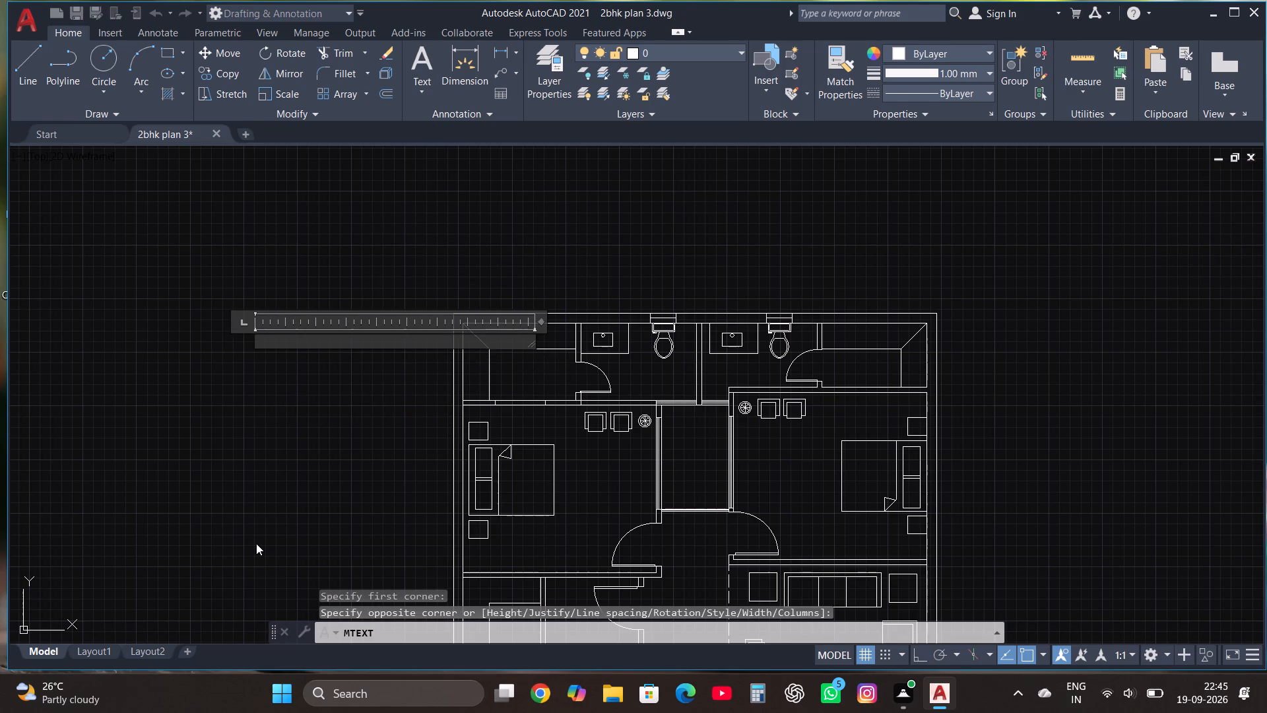
{"action": "type", "text": "dress"}
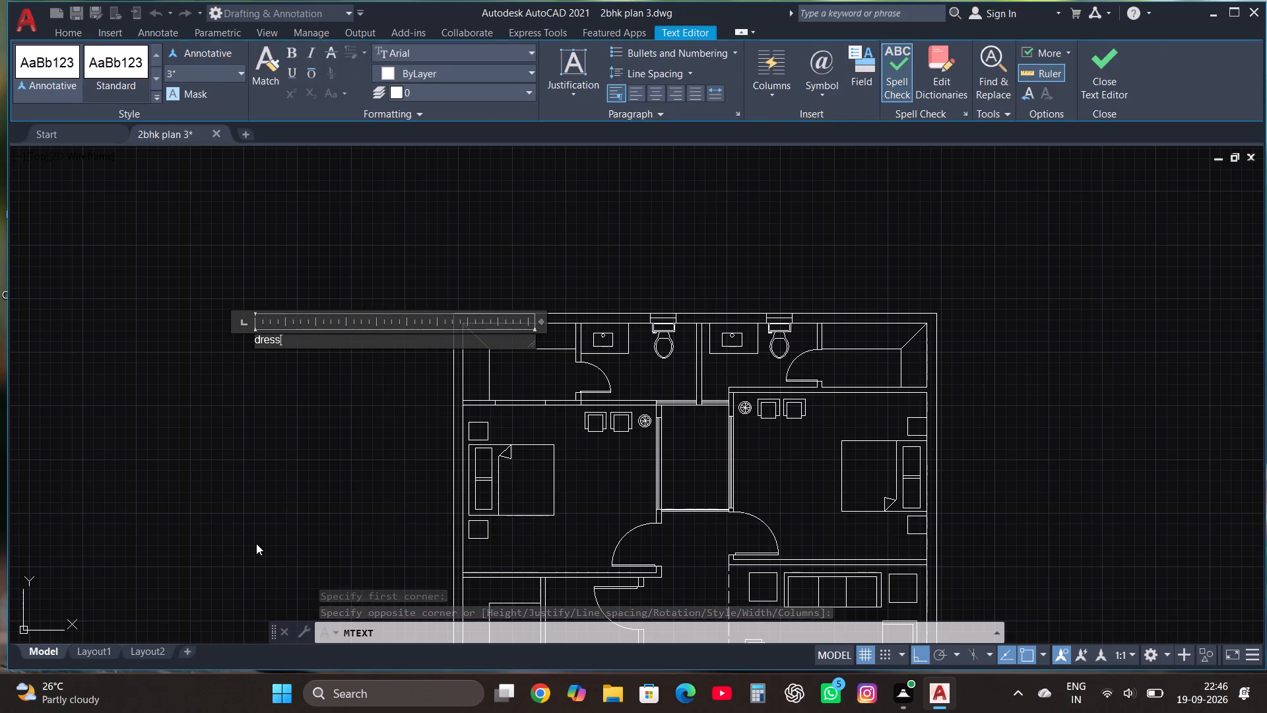
{"action": "key", "text": "Return"}
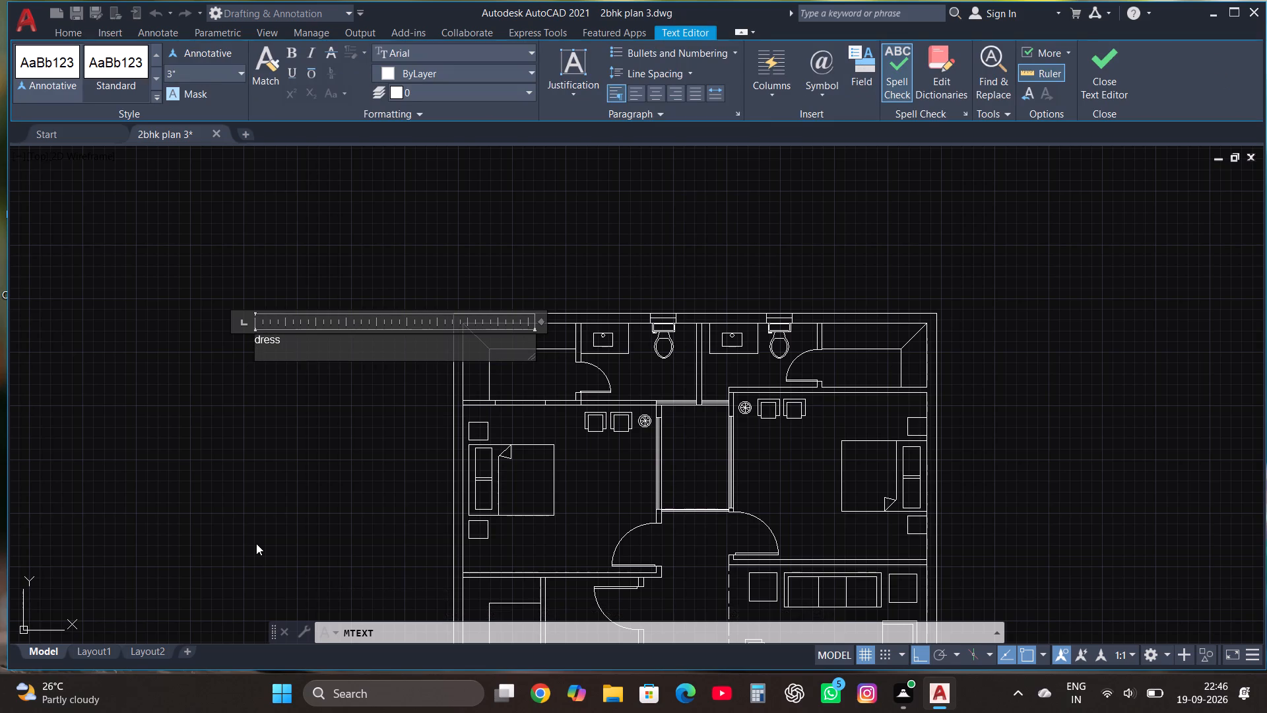
{"action": "type", "text": "8'"}
{"action": "type", "text": "9\"*"}
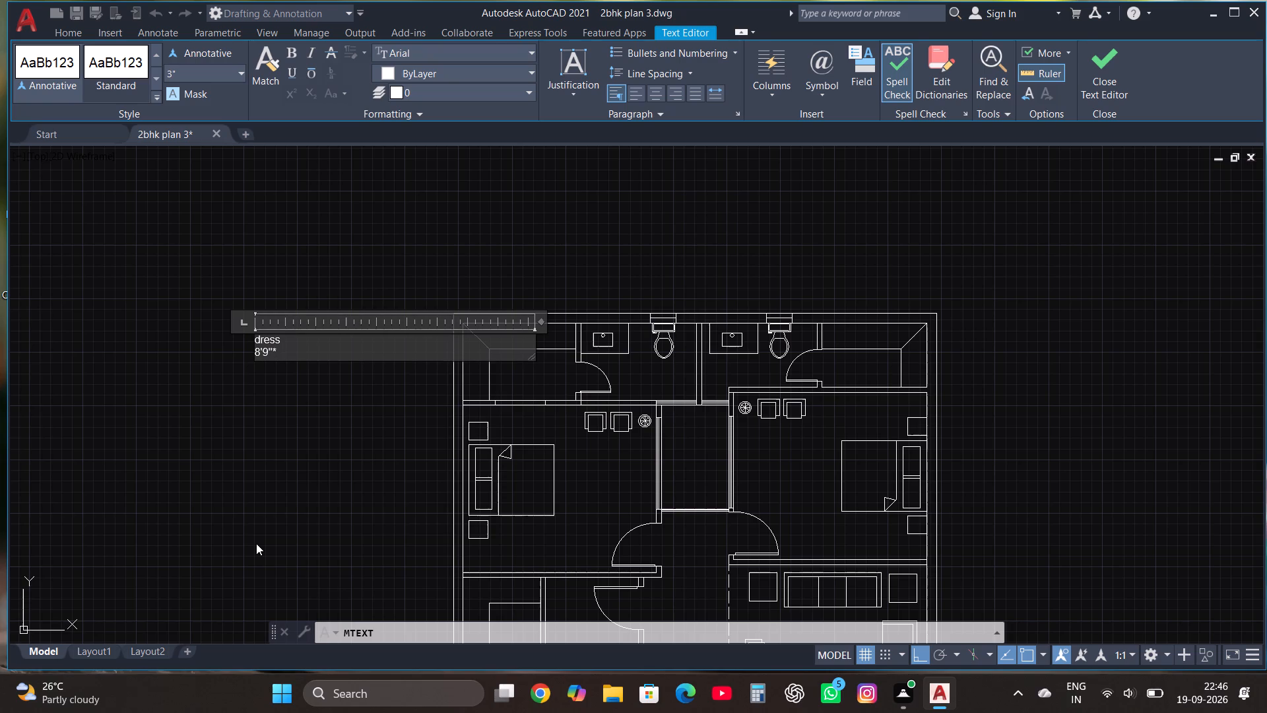
{"action": "key", "text": "6"}
{"action": "key", "text": "apostrophe"}
{"action": "left_click", "coordinate": [1103, 66]}
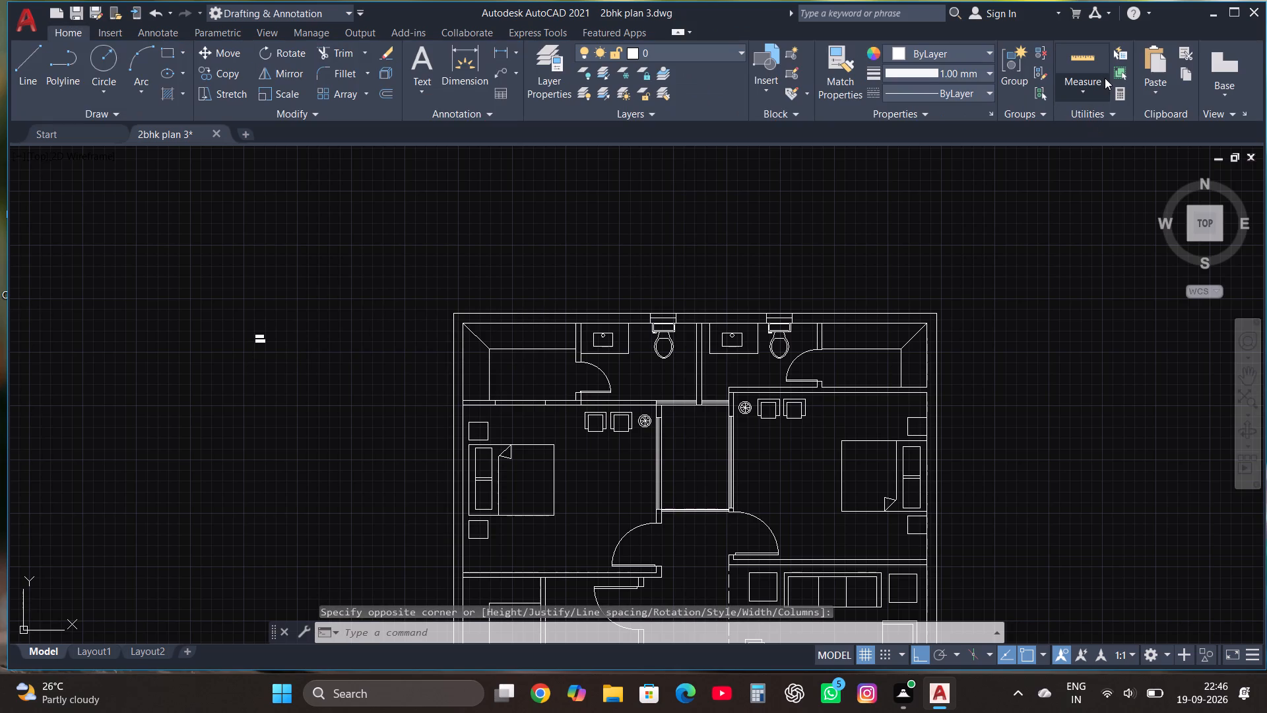
Scale the dress label up to about three times its size, using its northwest corner as base point.
{"action": "scroll", "coordinate": [168, 425], "scroll_direction": "up", "scroll_amount": 1}
{"action": "left_click_drag", "start_coordinate": [195, 391], "coordinate": [197, 390]}
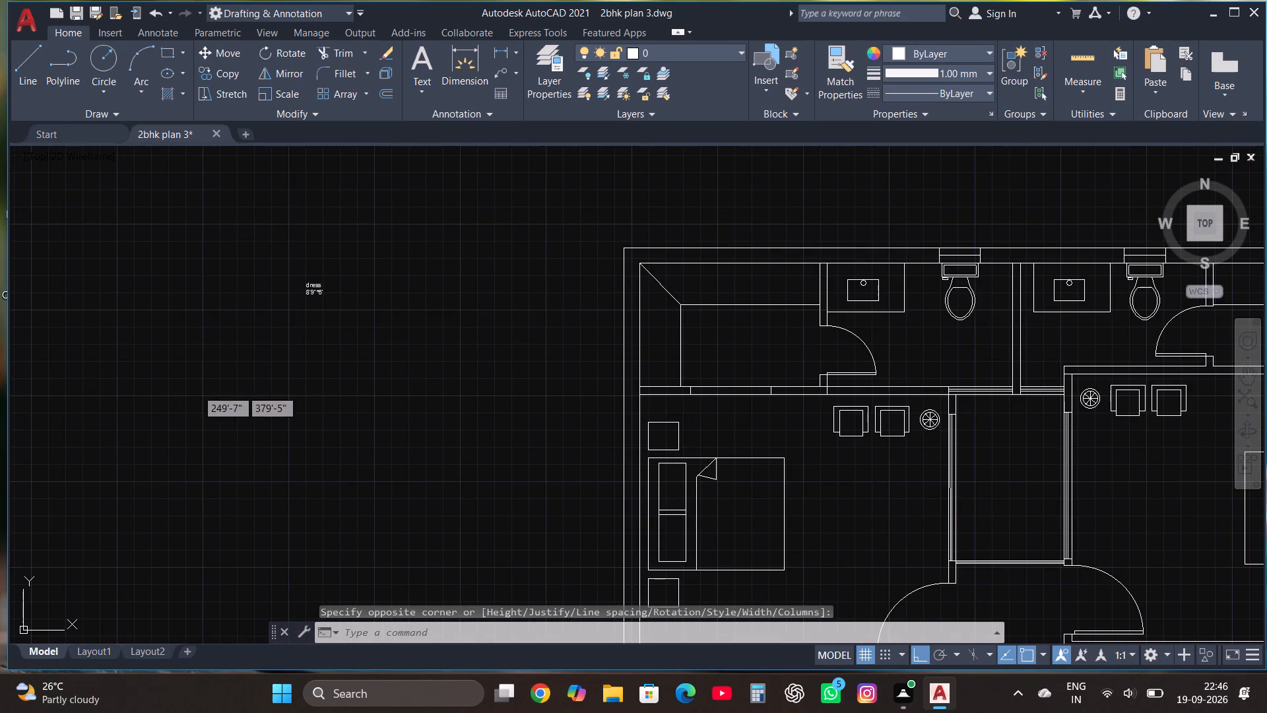
{"action": "left_click_drag", "start_coordinate": [197, 390], "coordinate": [209, 377]}
{"action": "left_click", "coordinate": [412, 227]}
{"action": "left_click", "coordinate": [272, 92]}
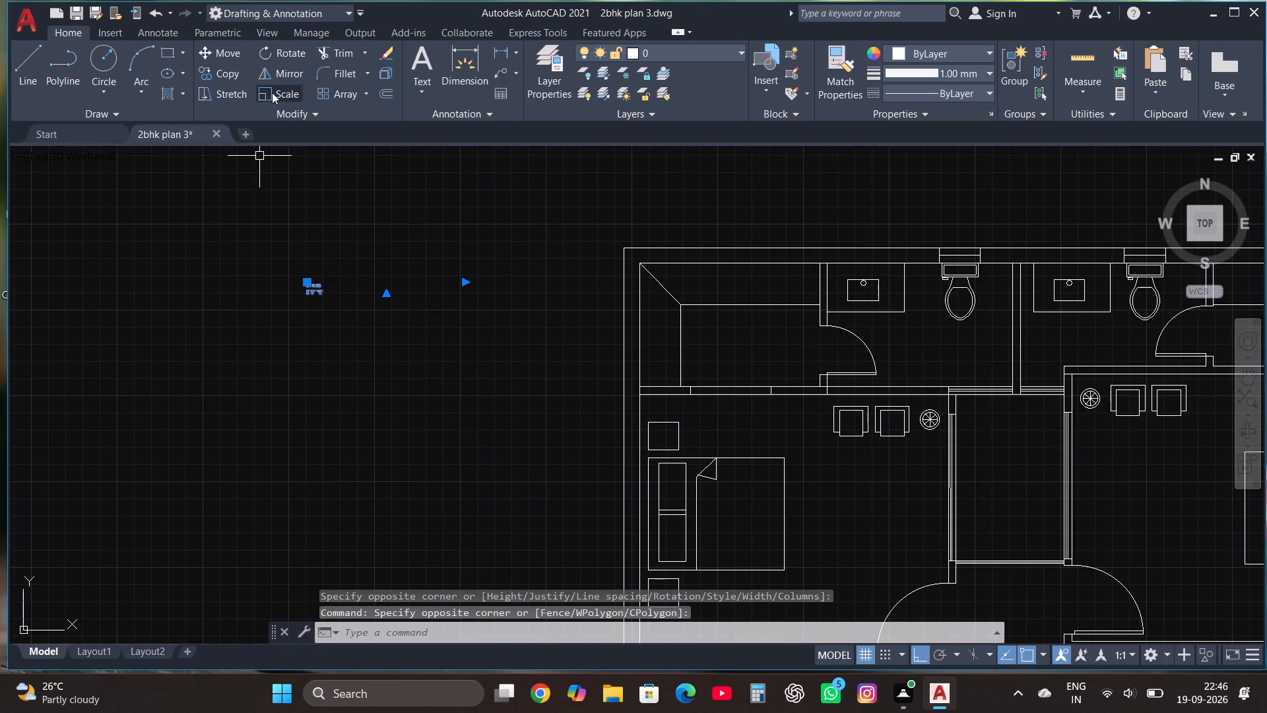
{"action": "left_click", "coordinate": [317, 284]}
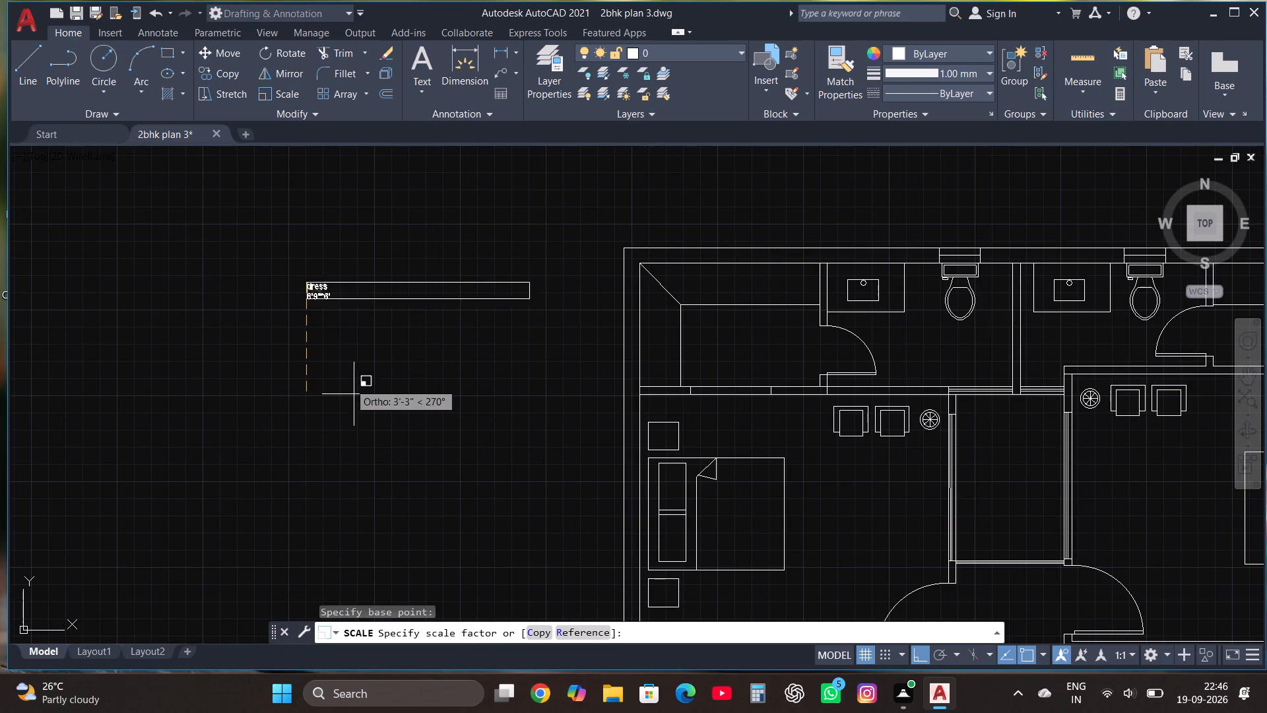
{"action": "left_click", "coordinate": [413, 514]}
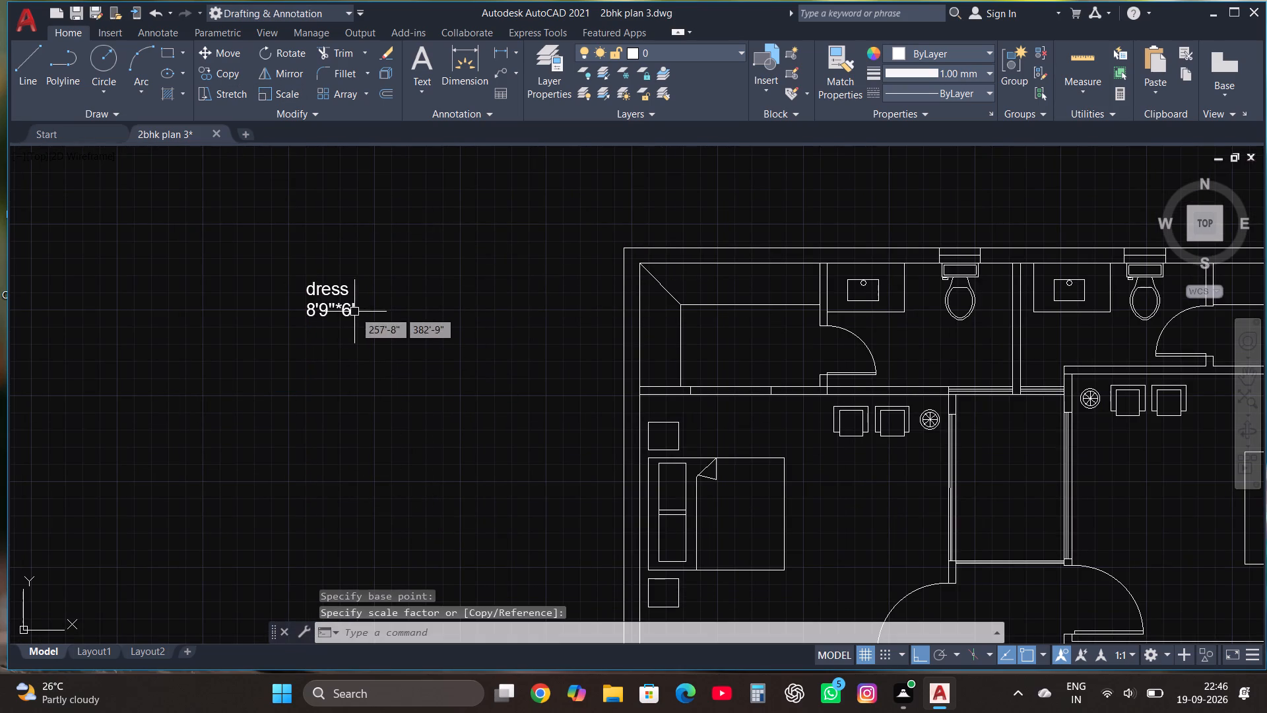
Move the dress label from outside the house into the dressing room at the plan's northwest corner.
{"action": "left_click", "coordinate": [337, 298]}
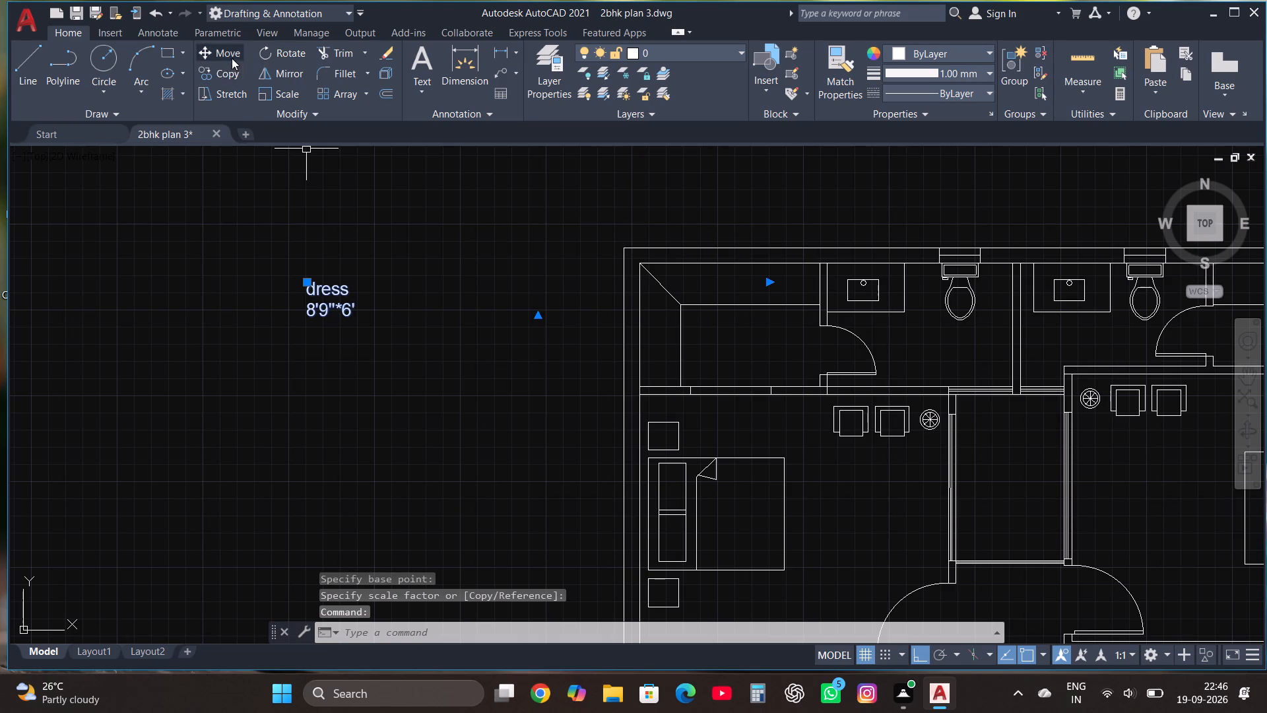
{"action": "left_click", "coordinate": [229, 53]}
{"action": "left_click", "coordinate": [319, 284]}
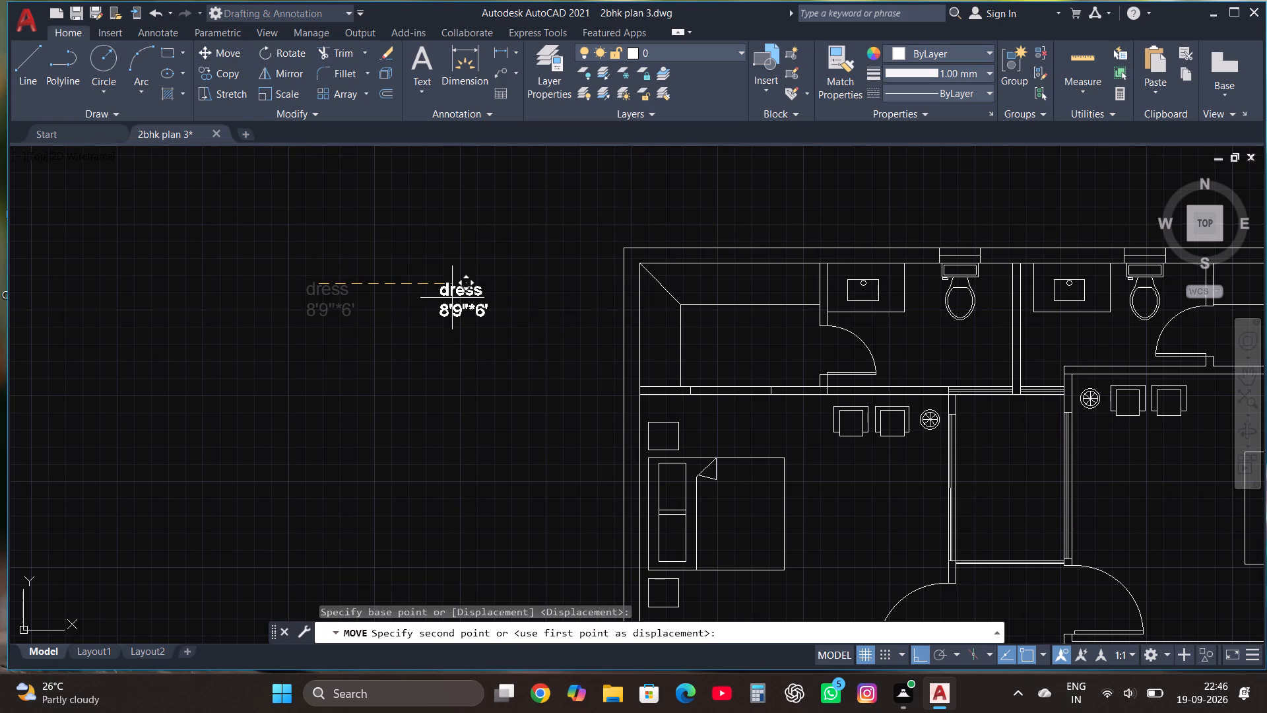
{"action": "key", "text": "F8"}
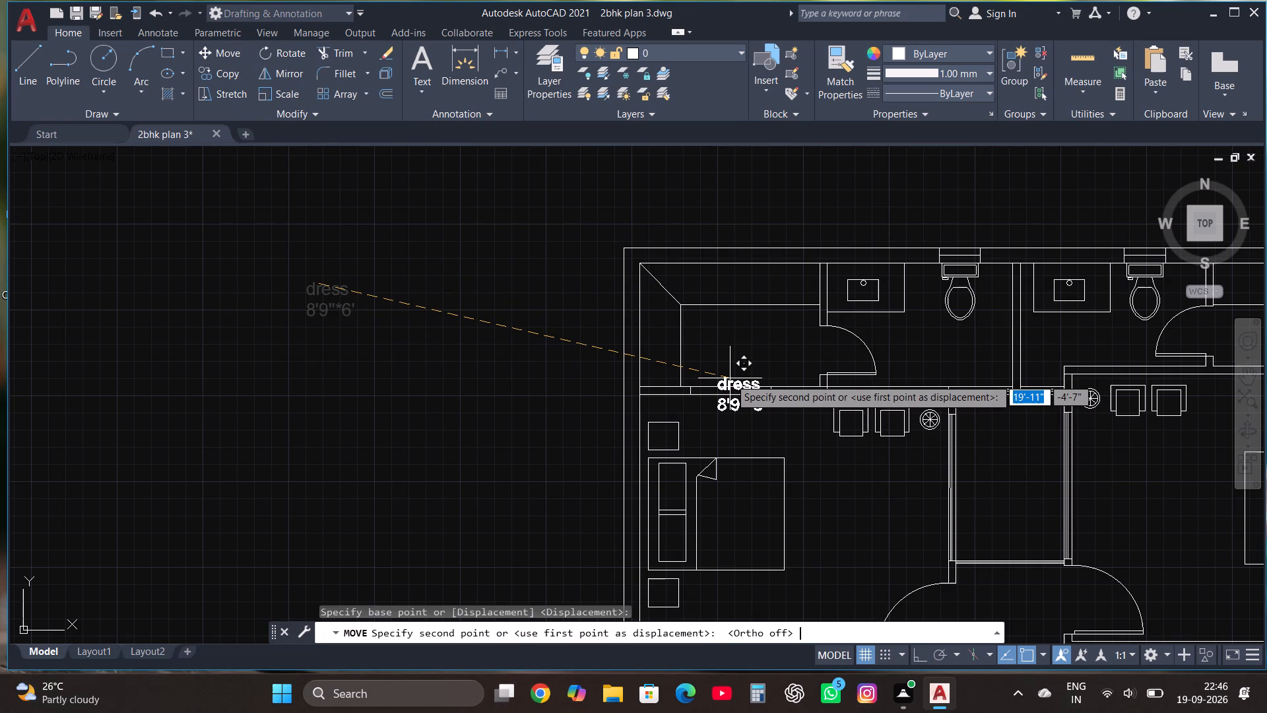
{"action": "left_click", "coordinate": [734, 334]}
Using Copy in multiple mode, copy the dress label into the two adjoining bathrooms along the north wall.
{"action": "scroll", "coordinate": [662, 516], "scroll_direction": "down", "scroll_amount": 1}
{"action": "scroll", "coordinate": [763, 430], "scroll_direction": "up", "scroll_amount": 1}
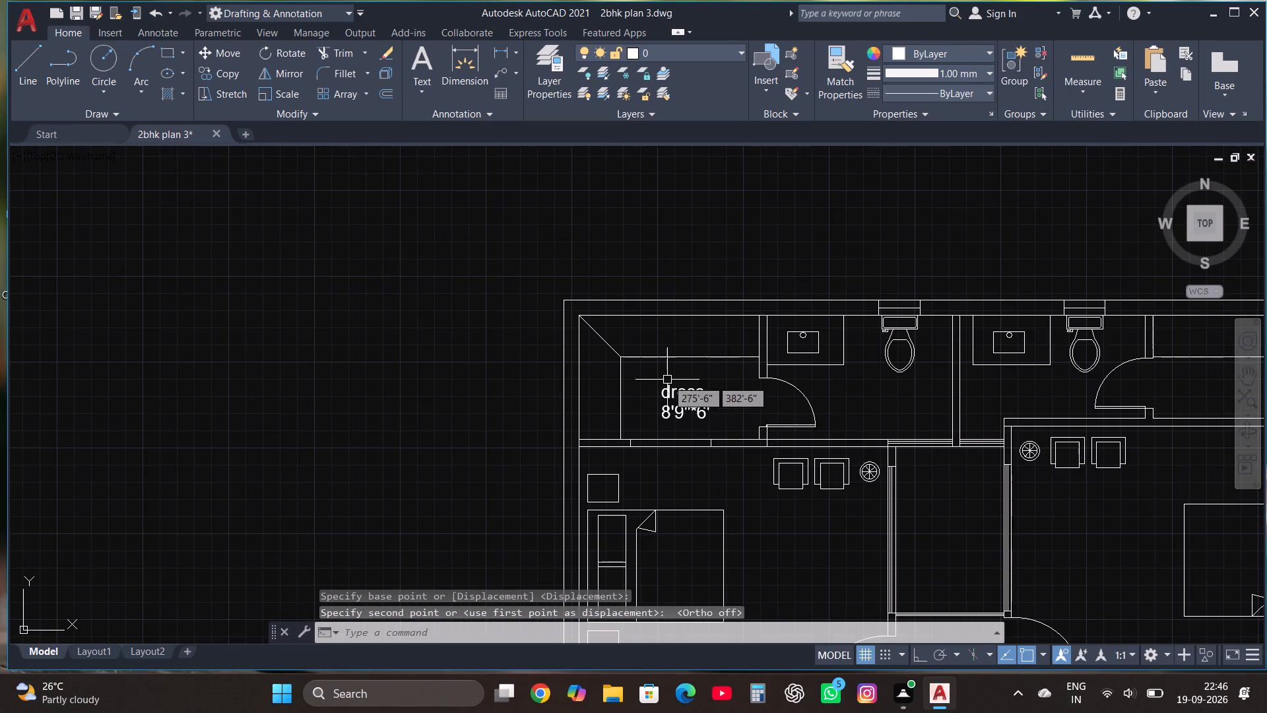
{"action": "left_click", "coordinate": [670, 390]}
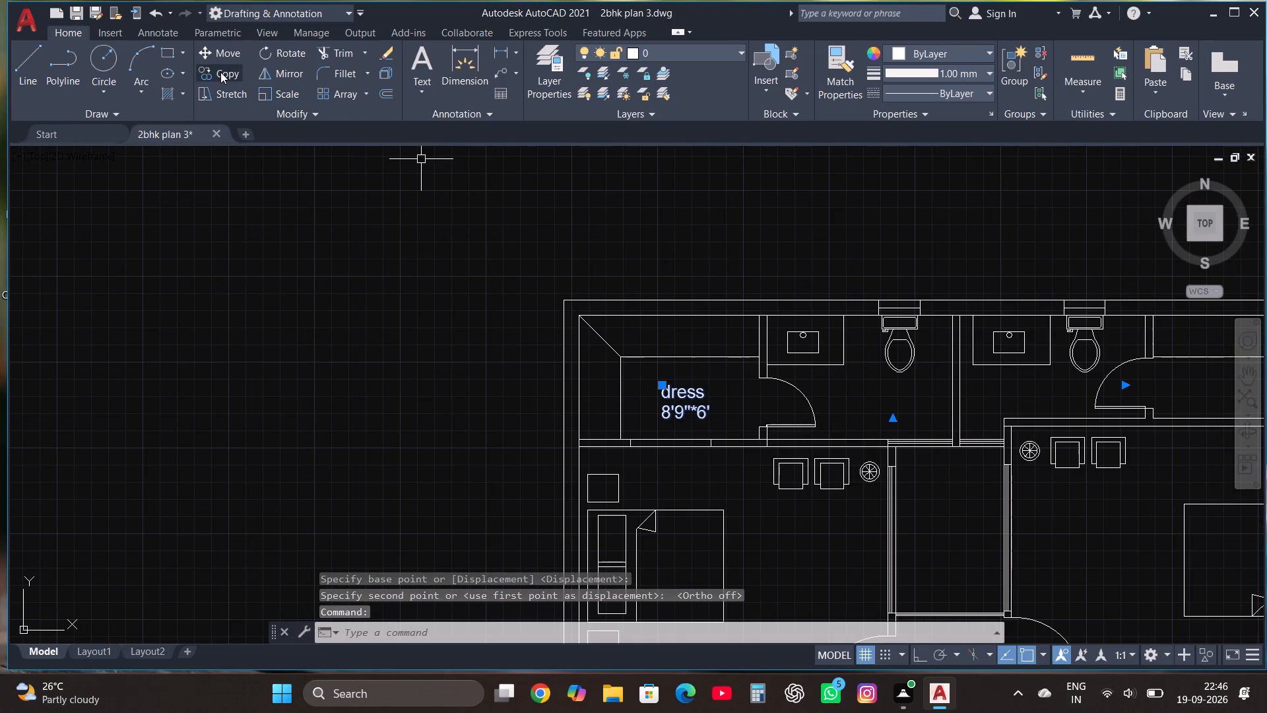
{"action": "left_click", "coordinate": [220, 72]}
{"action": "left_click", "coordinate": [633, 633]}
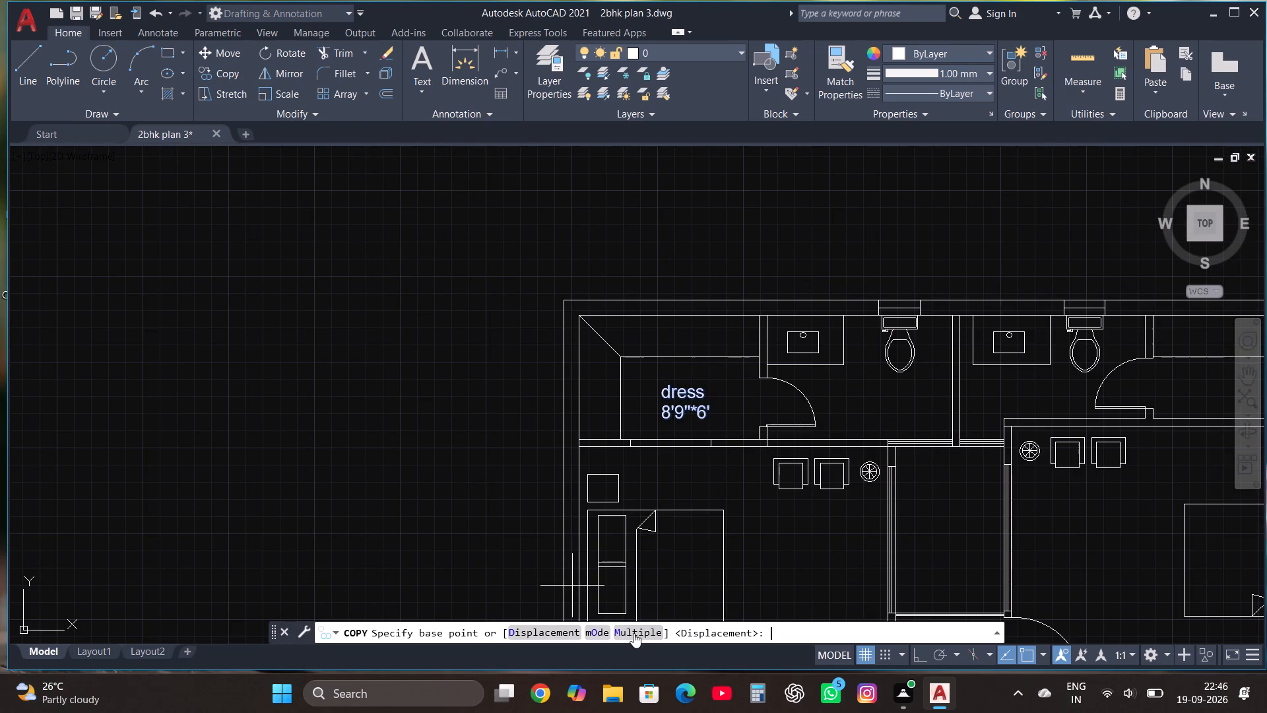
{"action": "left_click", "coordinate": [679, 399]}
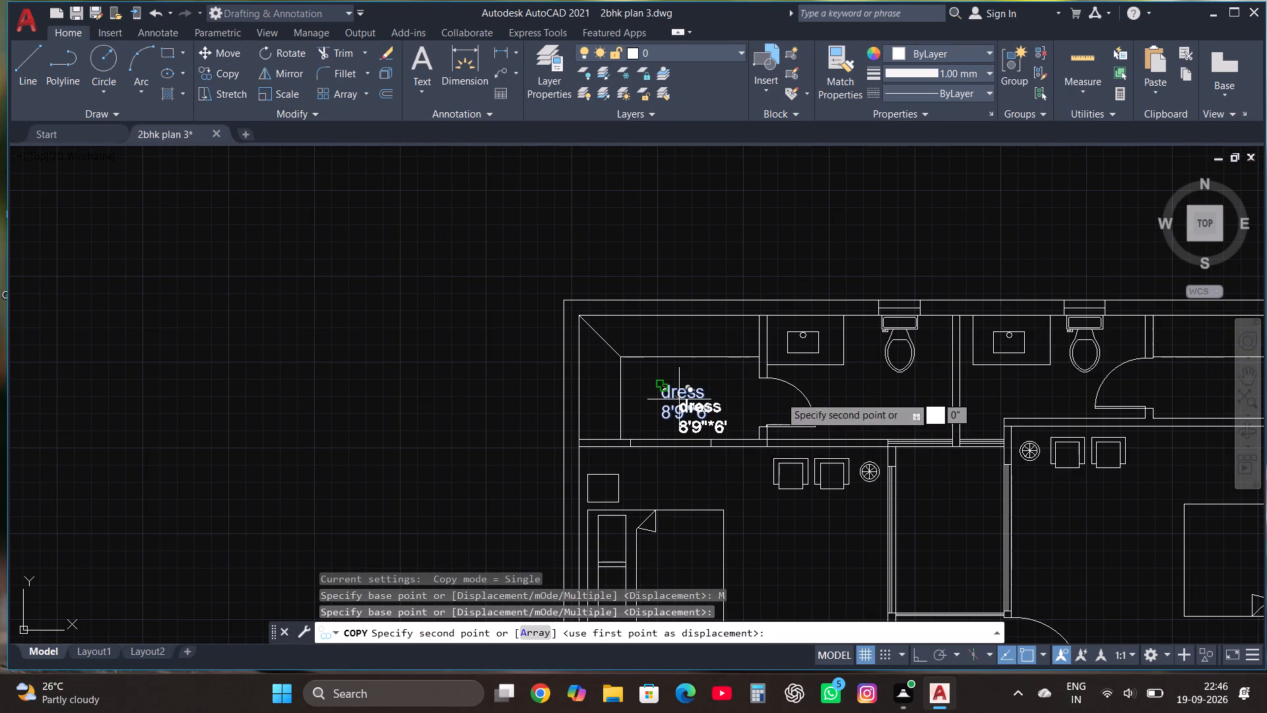
{"action": "left_click", "coordinate": [852, 381]}
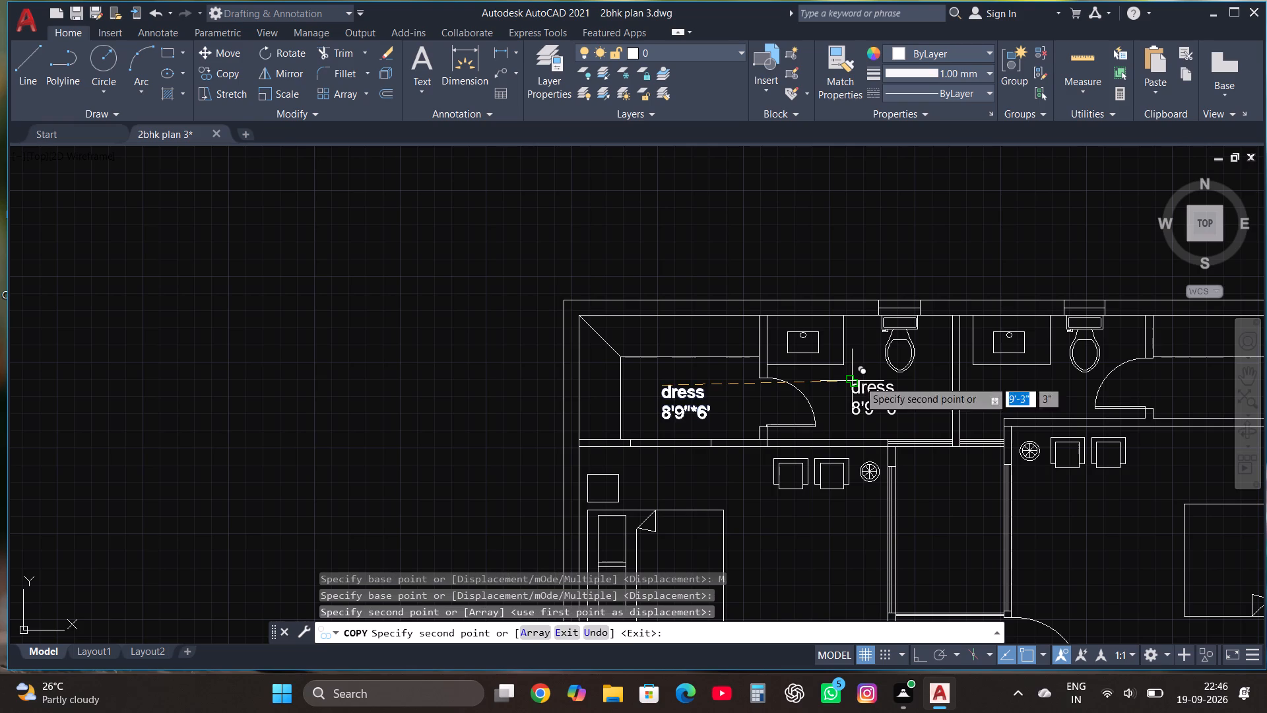
{"action": "left_click", "coordinate": [1018, 373]}
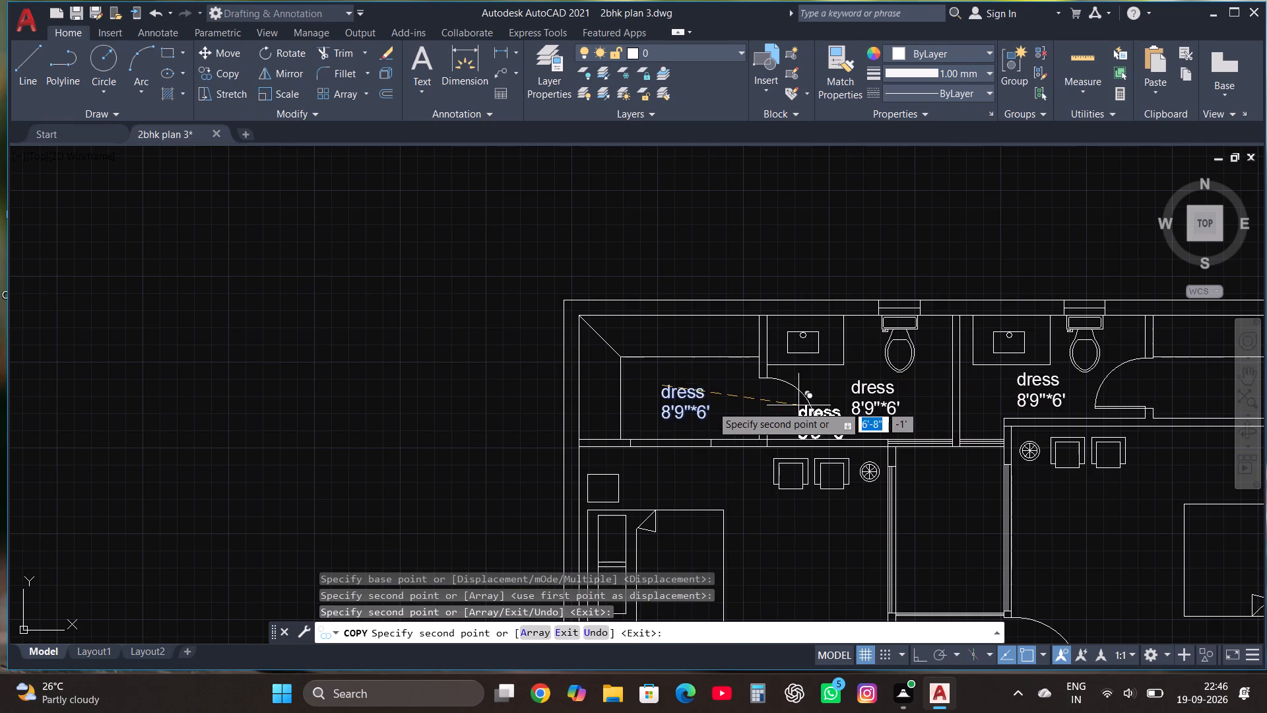
Copy the dress label into the northeast dressing room, both bedrooms and the narrow space between the bedrooms.
{"action": "scroll", "coordinate": [653, 409], "scroll_direction": "down", "scroll_amount": 2}
{"action": "scroll", "coordinate": [922, 384], "scroll_direction": "up", "scroll_amount": 1}
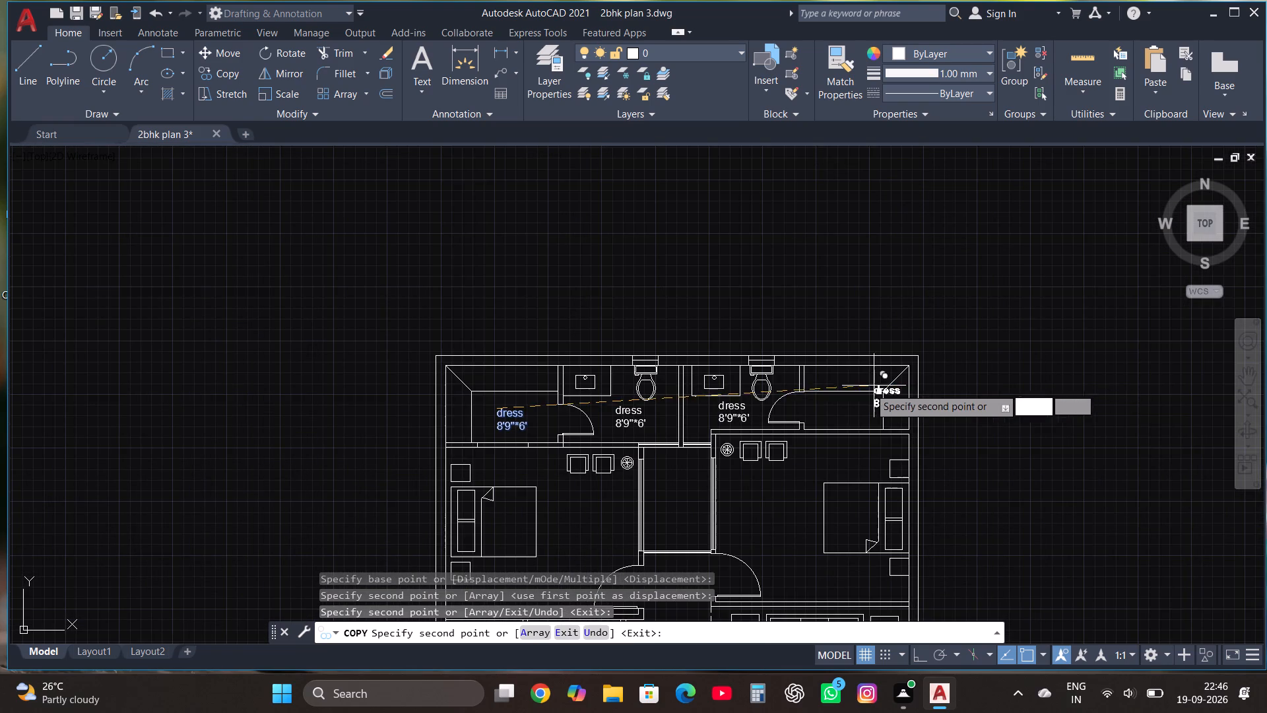
{"action": "left_click", "coordinate": [829, 399]}
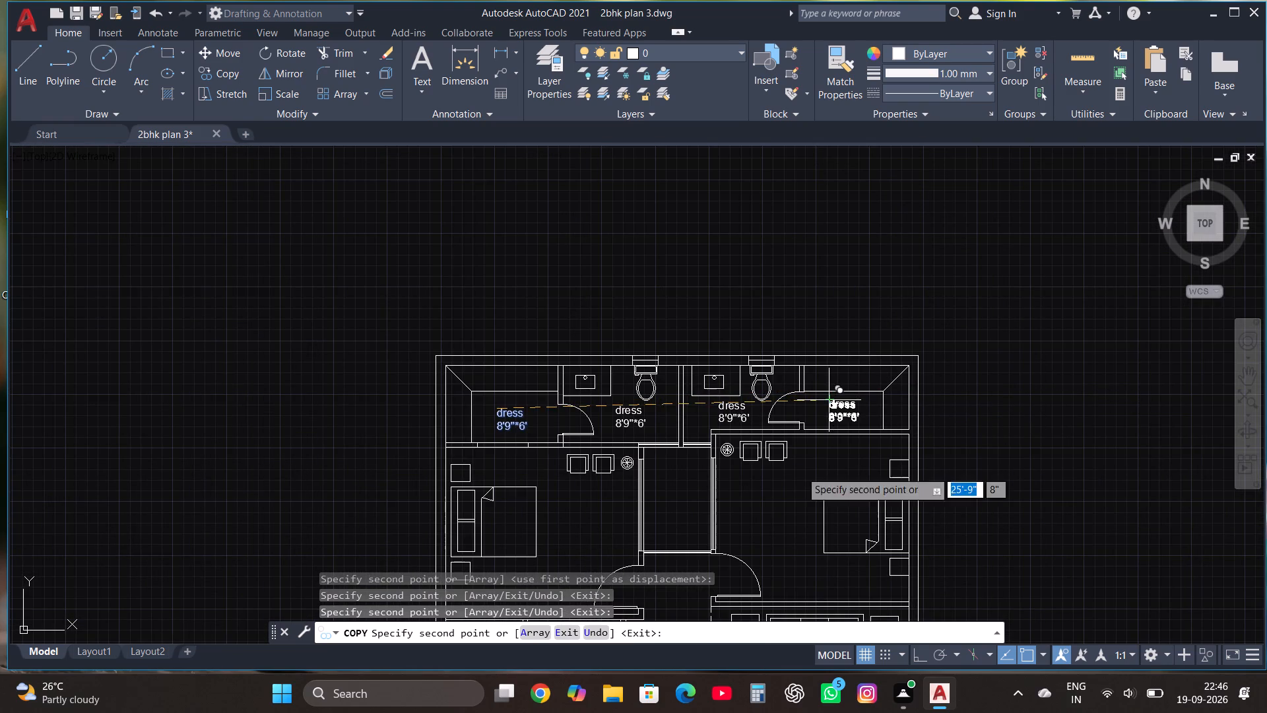
{"action": "left_click", "coordinate": [767, 506]}
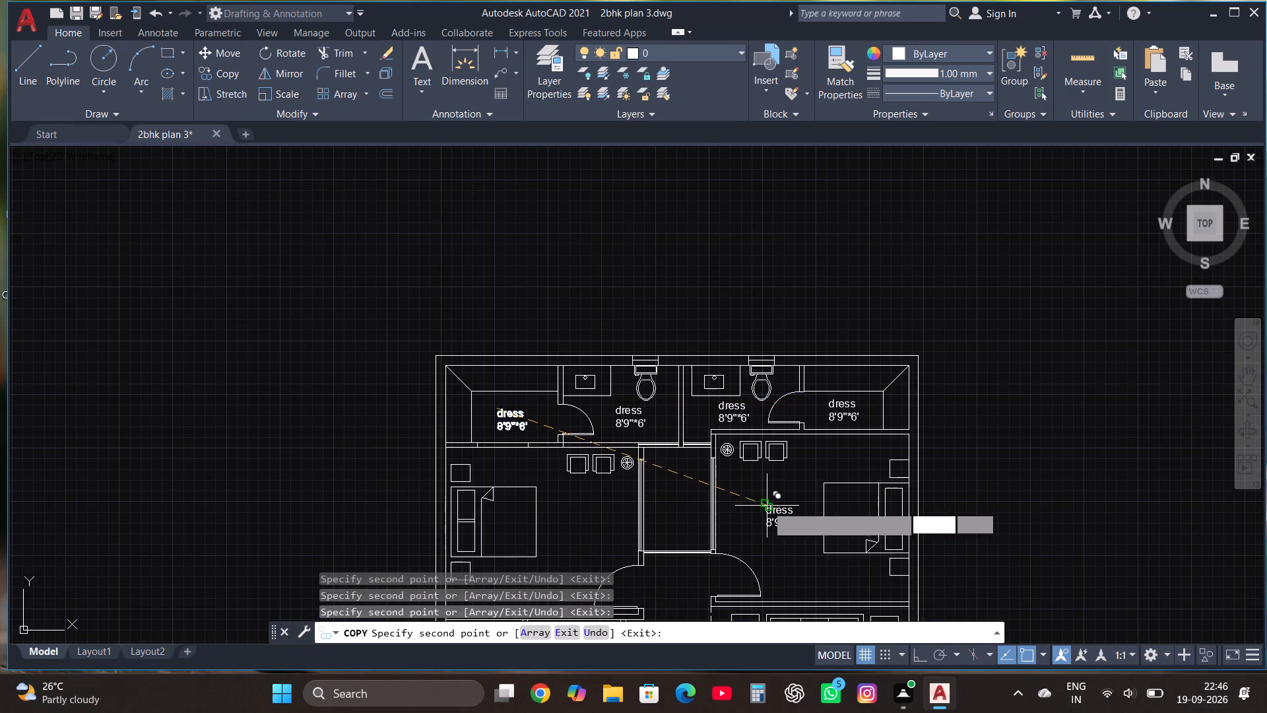
{"action": "left_click", "coordinate": [663, 488]}
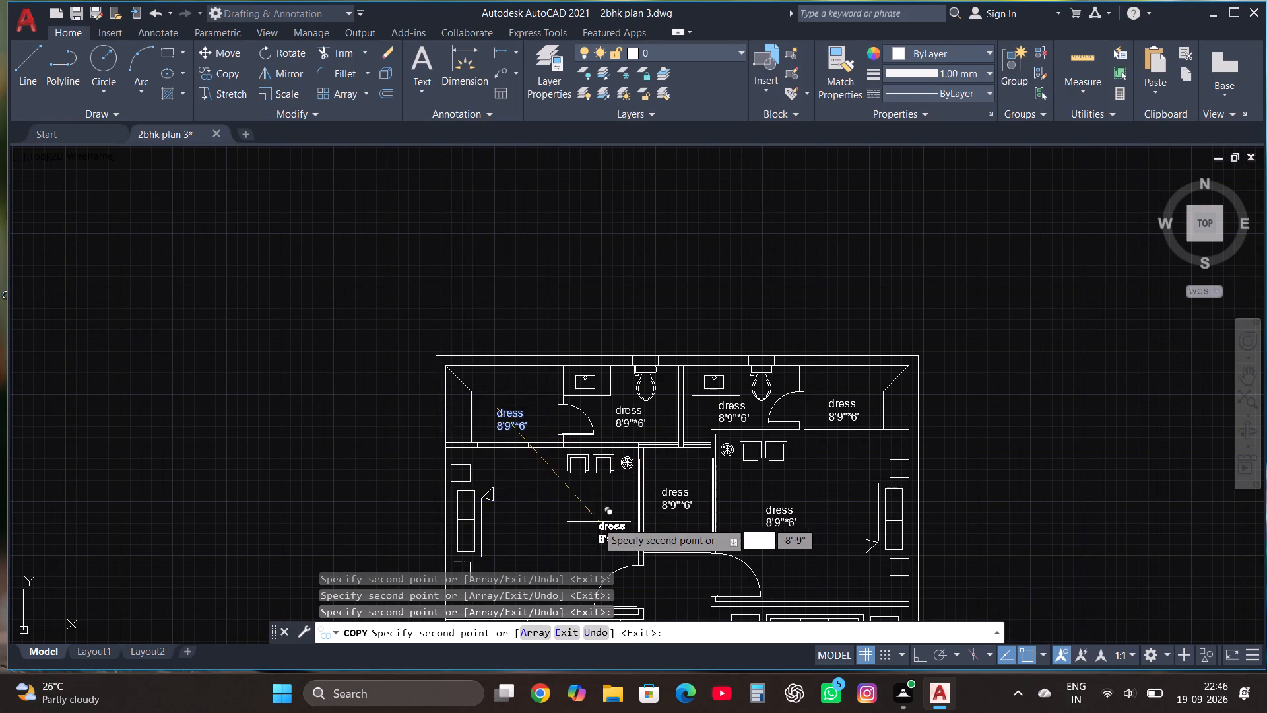
{"action": "left_click", "coordinate": [568, 509]}
Copy the dress label into the two small rooms south of the west bedroom, the narrow space below them, and the kitchen.
{"action": "scroll", "coordinate": [688, 403], "scroll_direction": "down", "scroll_amount": 1}
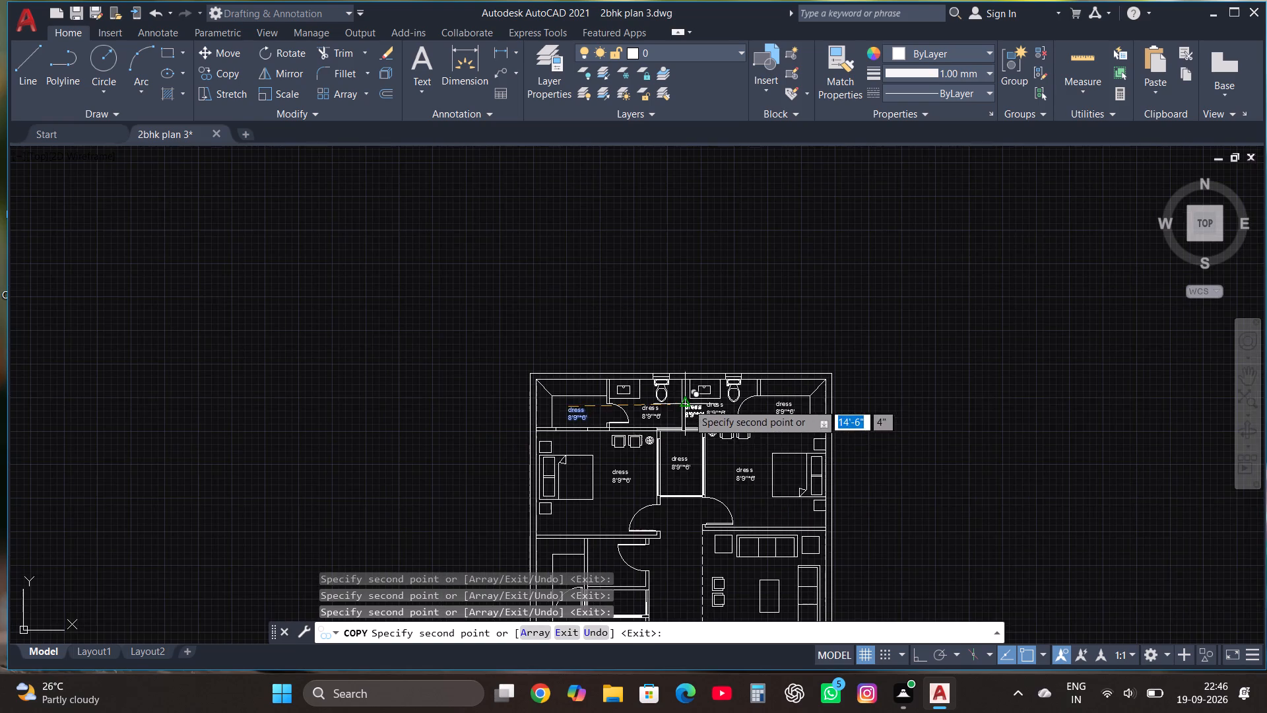
{"action": "scroll", "coordinate": [663, 374], "scroll_direction": "down", "scroll_amount": 1}
{"action": "scroll", "coordinate": [636, 544], "scroll_direction": "up", "scroll_amount": 1}
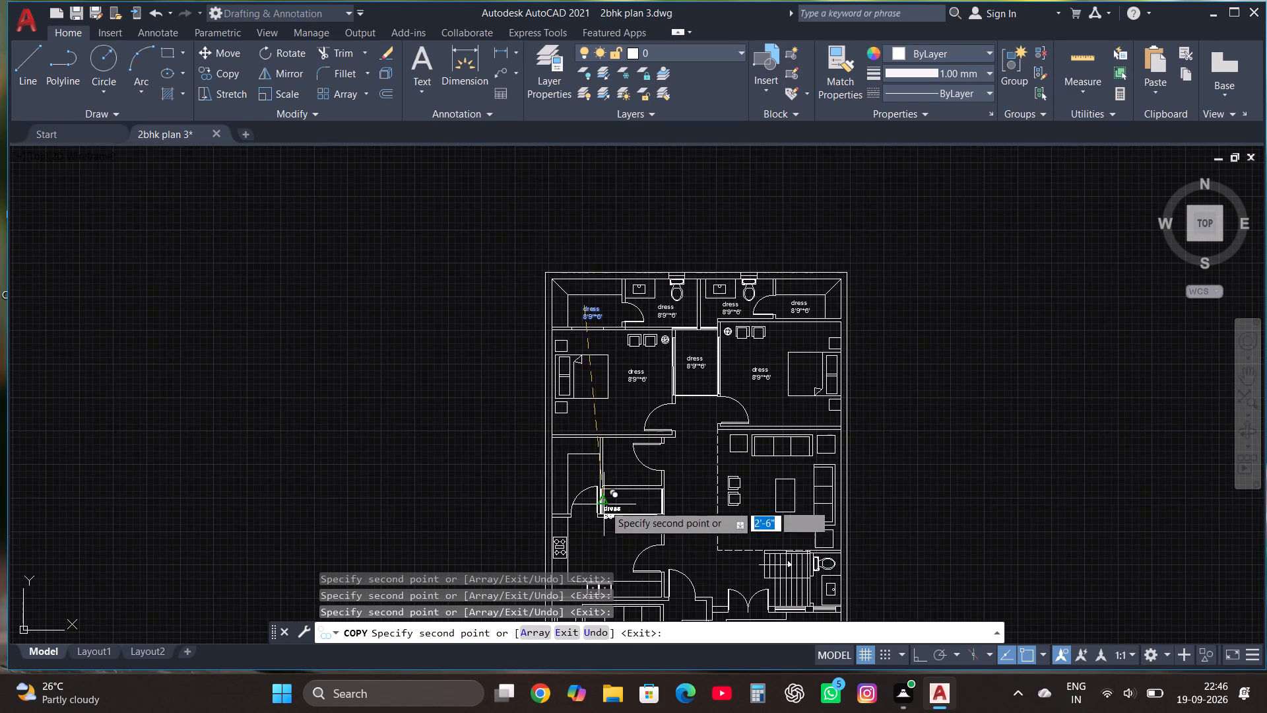
{"action": "scroll", "coordinate": [591, 475], "scroll_direction": "up", "scroll_amount": 2}
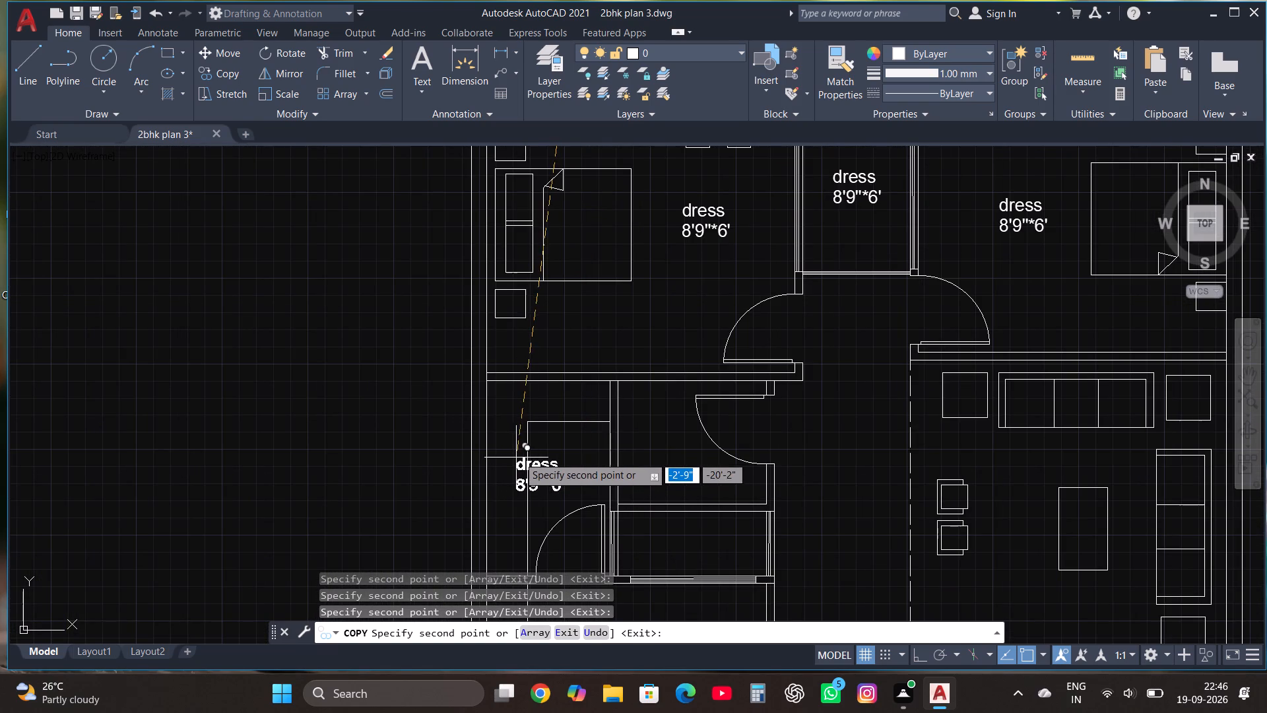
{"action": "left_click", "coordinate": [521, 454]}
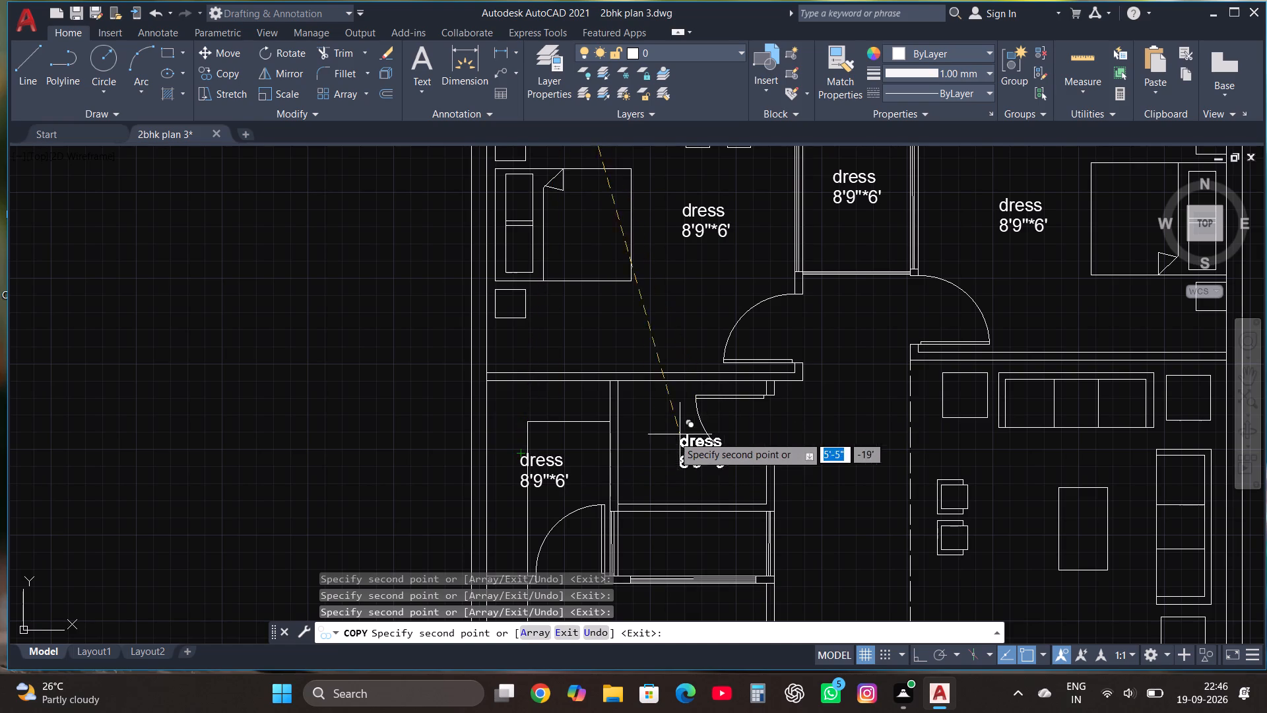
{"action": "left_click", "coordinate": [650, 432]}
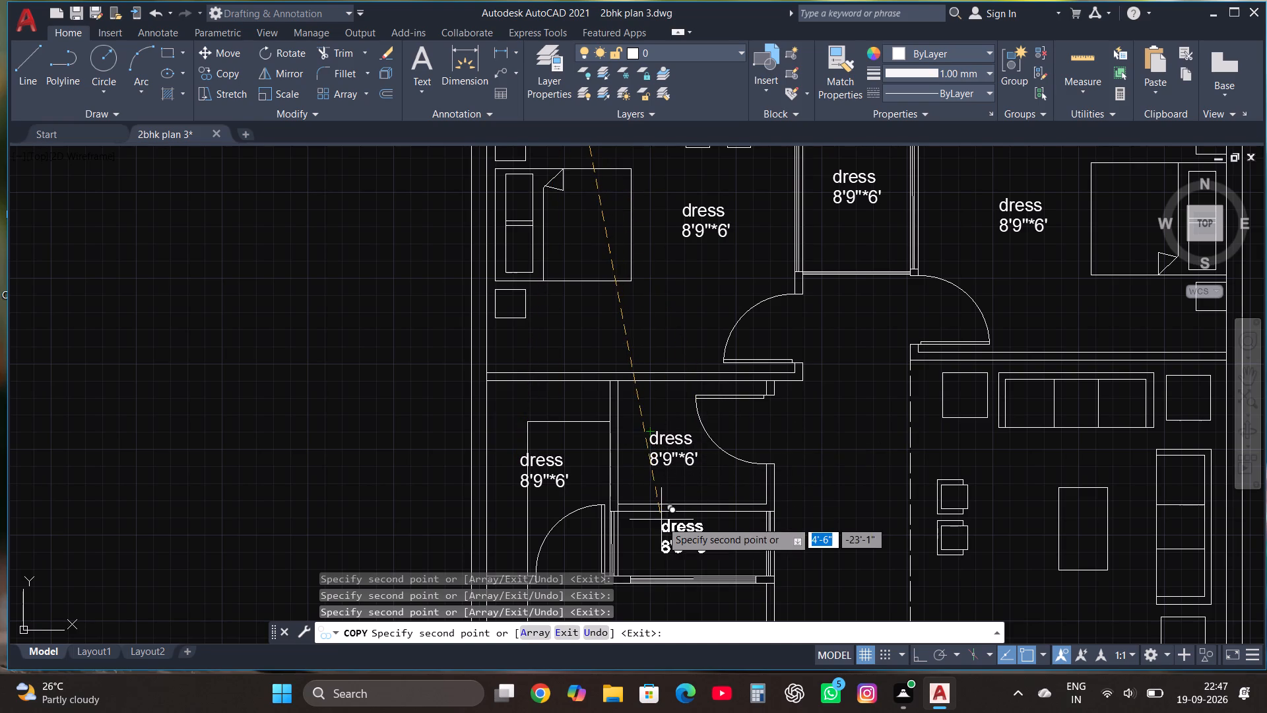
{"action": "left_click", "coordinate": [660, 529]}
{"action": "scroll", "coordinate": [676, 423], "scroll_direction": "down", "scroll_amount": 2}
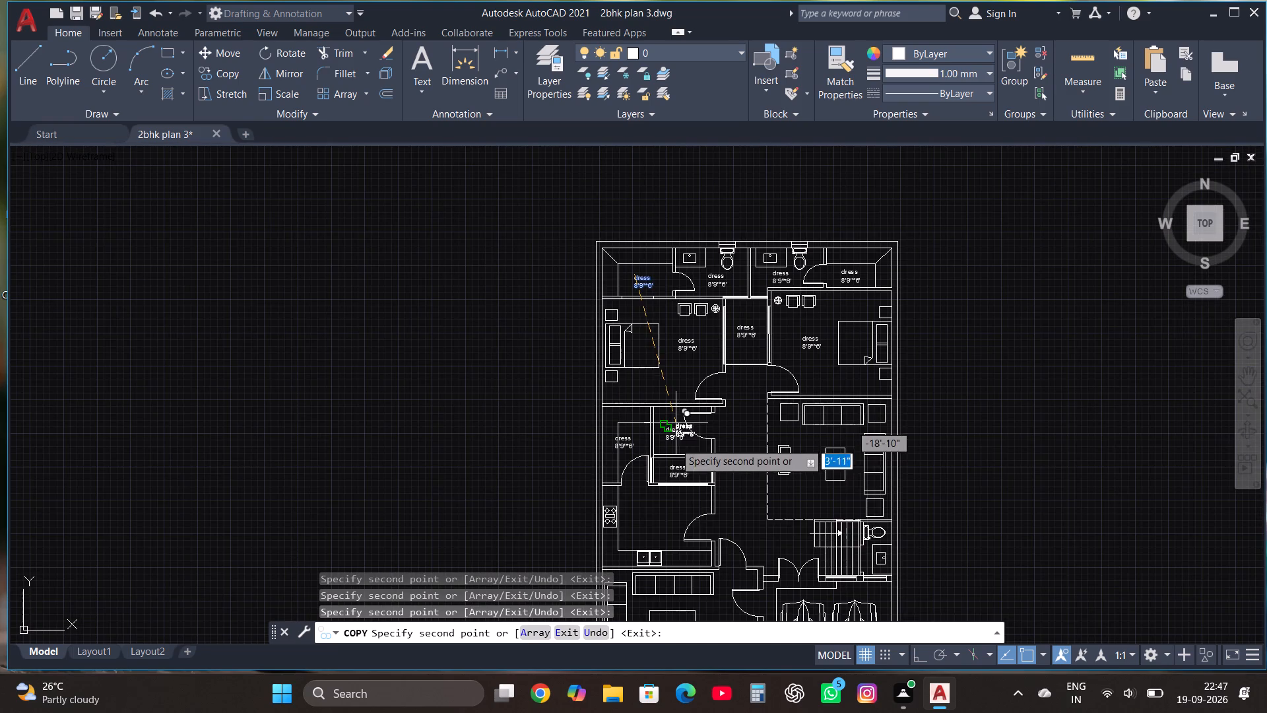
{"action": "left_click", "coordinate": [643, 510]}
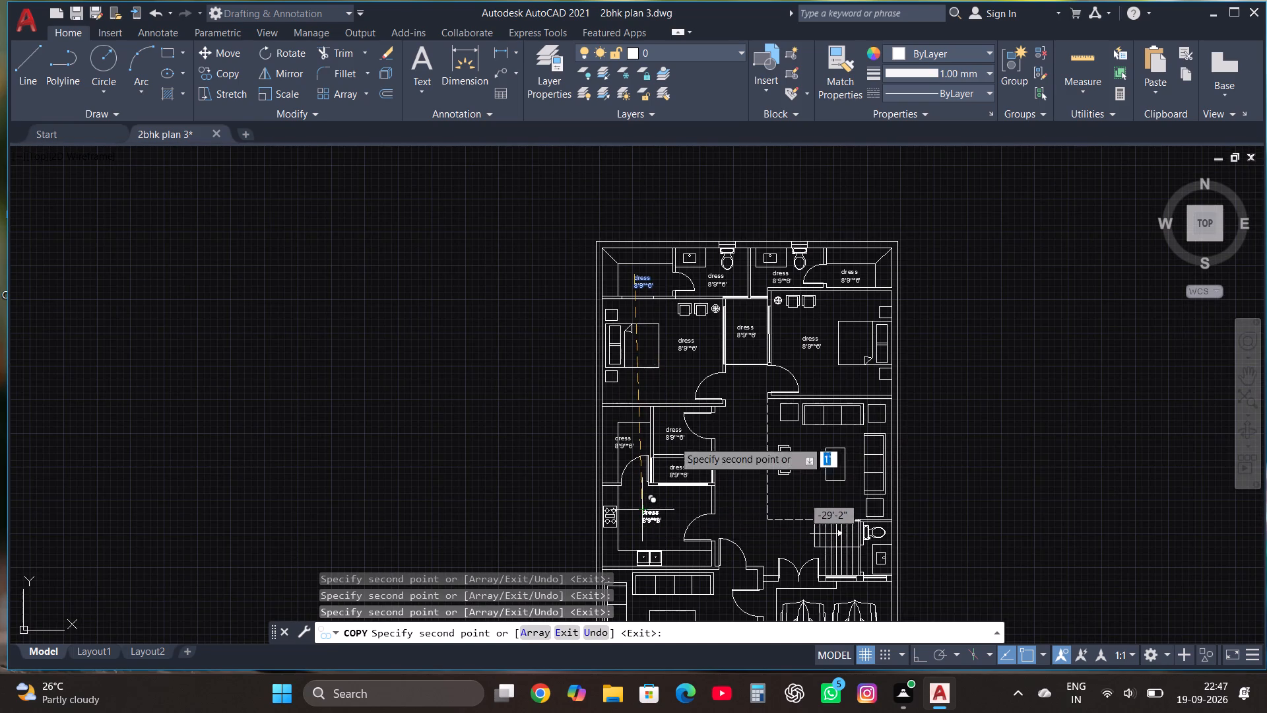
Copy the dress label into the sofa room south of the kitchen, the area north of the parked cars, and the dashed-outline lounge.
{"action": "scroll", "coordinate": [683, 413], "scroll_direction": "down", "scroll_amount": 1}
{"action": "scroll", "coordinate": [699, 533], "scroll_direction": "up", "scroll_amount": 3}
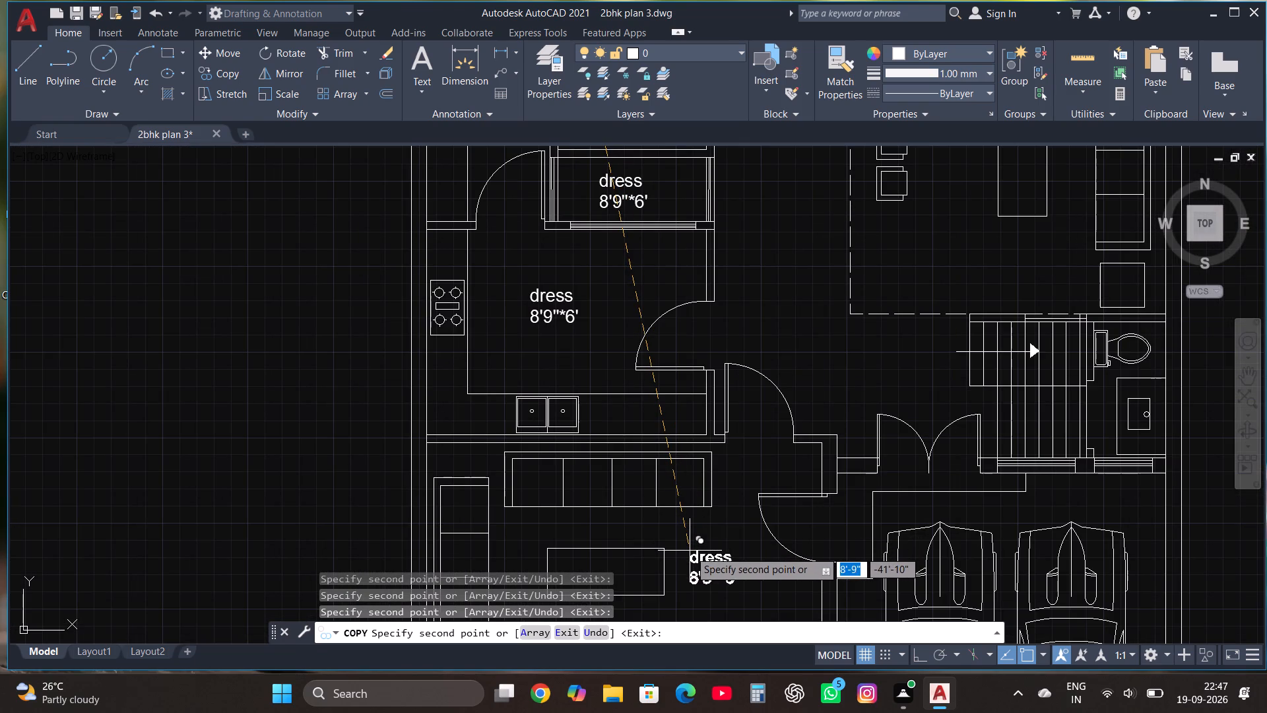
{"action": "left_click", "coordinate": [690, 551]}
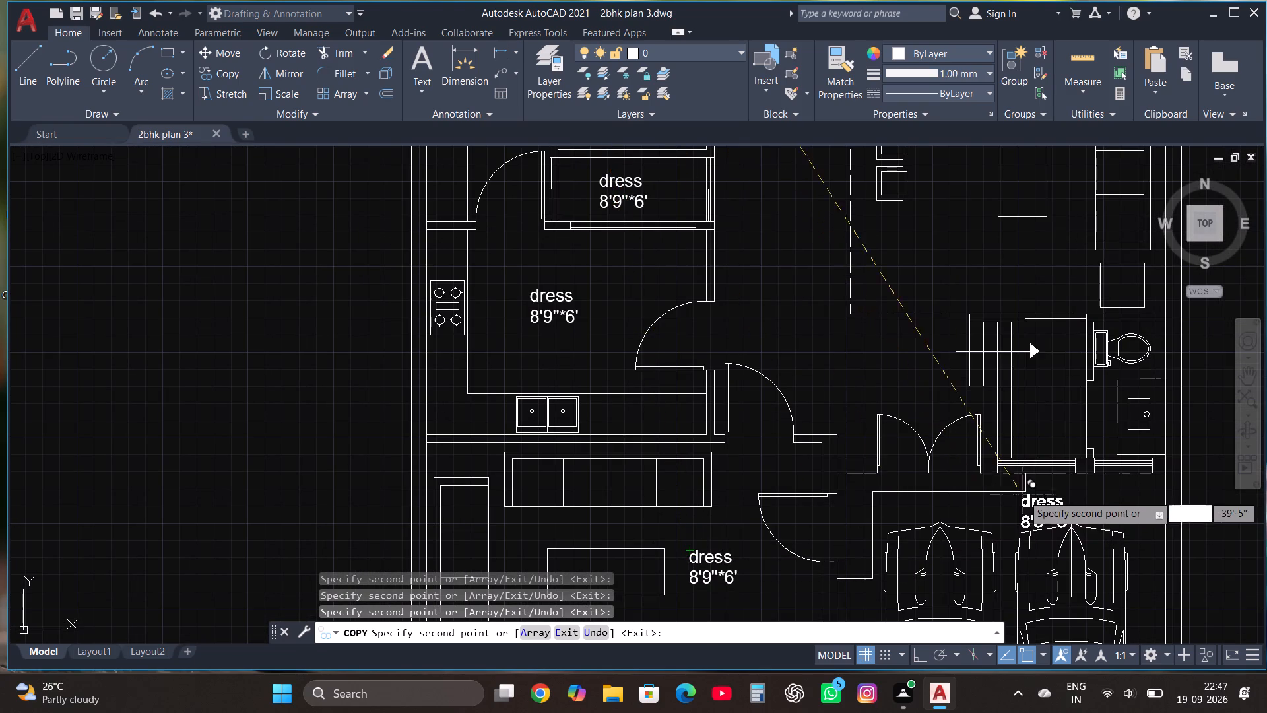
{"action": "left_click", "coordinate": [1049, 486]}
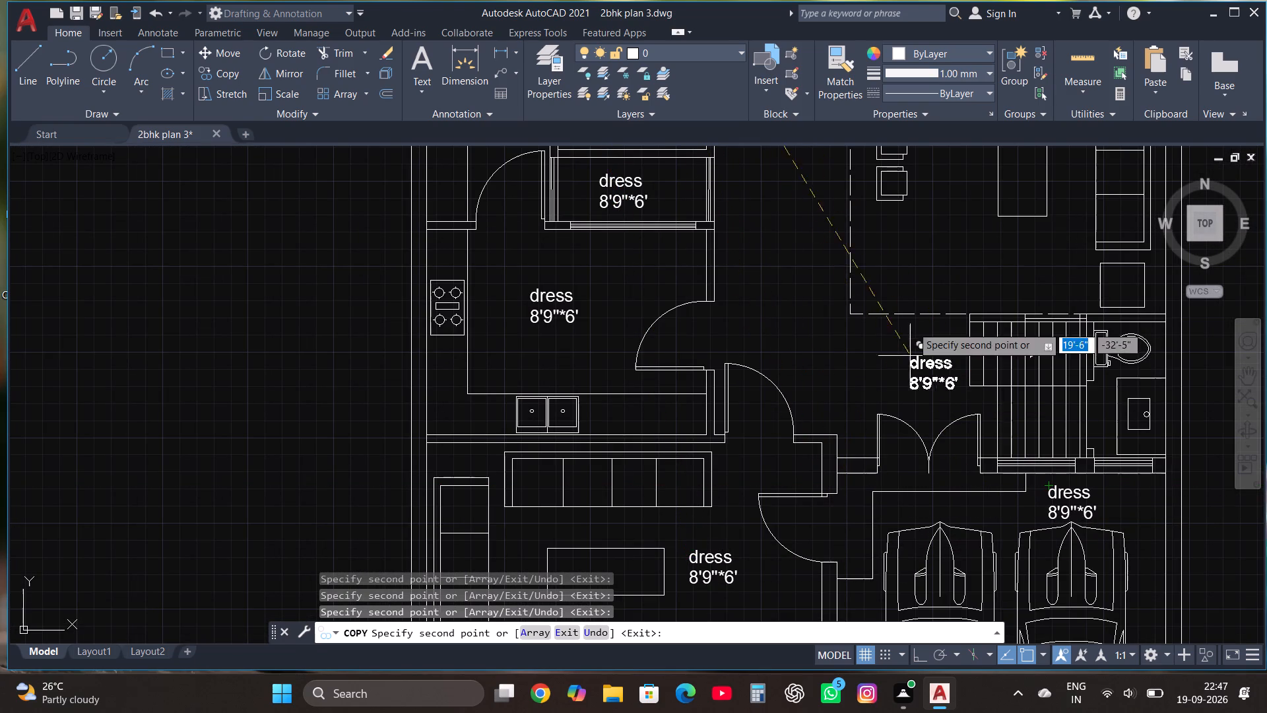
{"action": "left_click", "coordinate": [919, 249]}
Copy the dress label onto the tiled strip and to the parking entrance south of the cars, ending the copying.
{"action": "scroll", "coordinate": [684, 374], "scroll_direction": "down", "scroll_amount": 1}
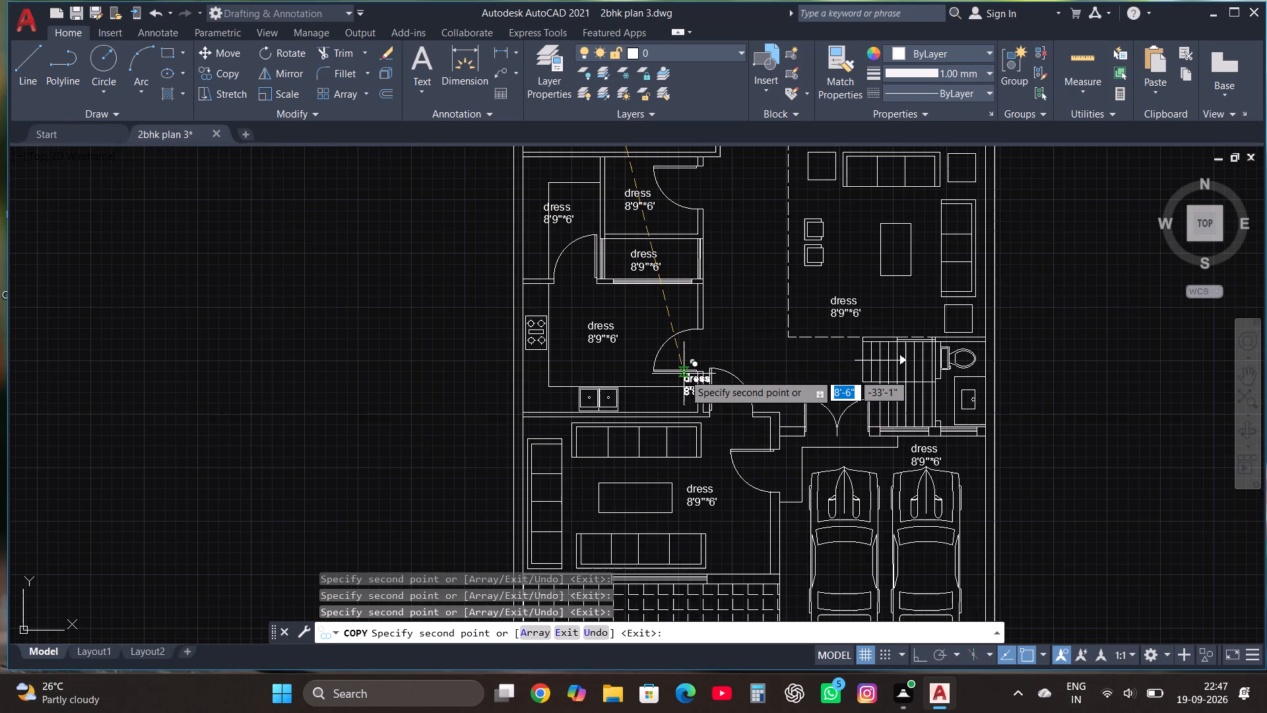
{"action": "scroll", "coordinate": [731, 289], "scroll_direction": "down", "scroll_amount": 1}
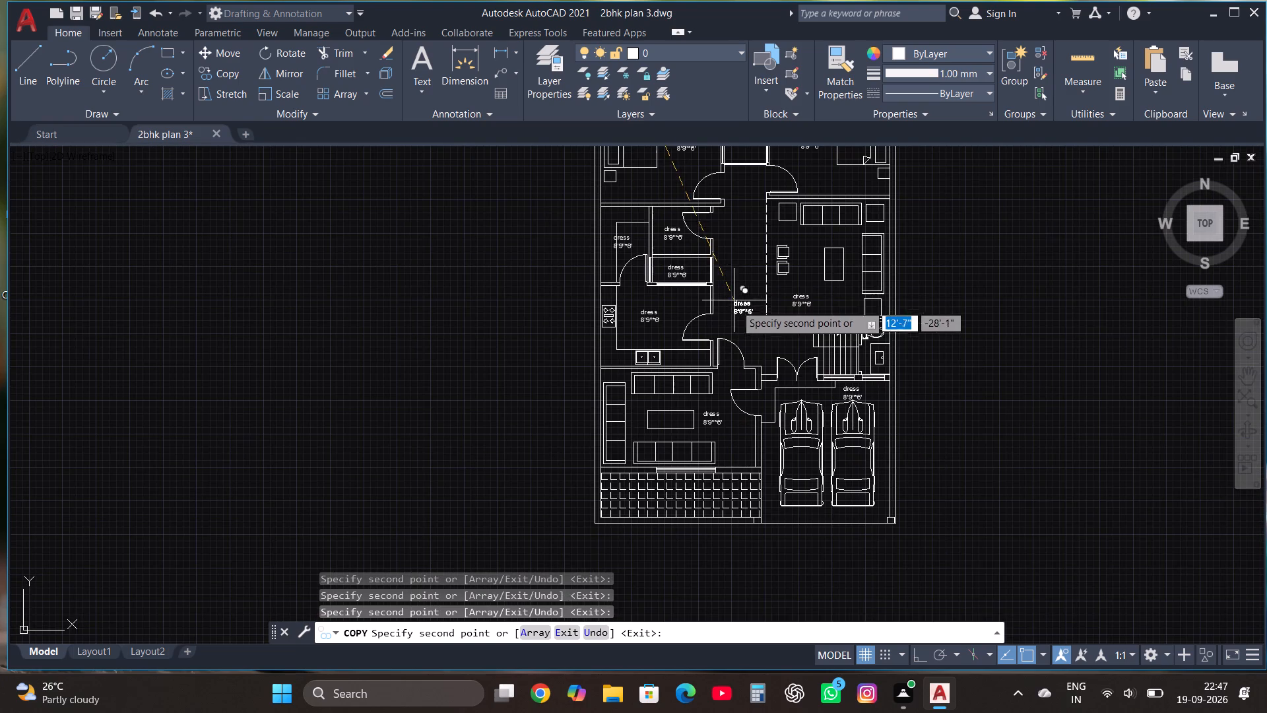
{"action": "scroll", "coordinate": [672, 535], "scroll_direction": "up", "scroll_amount": 2}
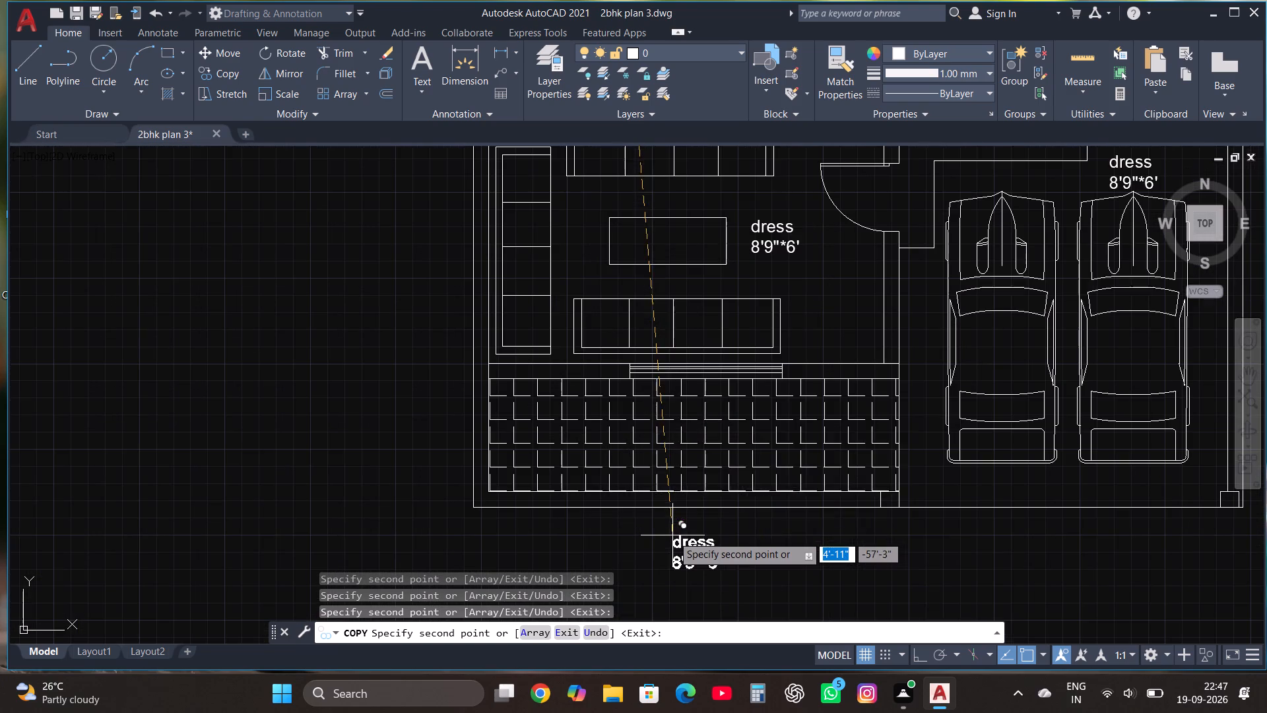
{"action": "left_click", "coordinate": [649, 421]}
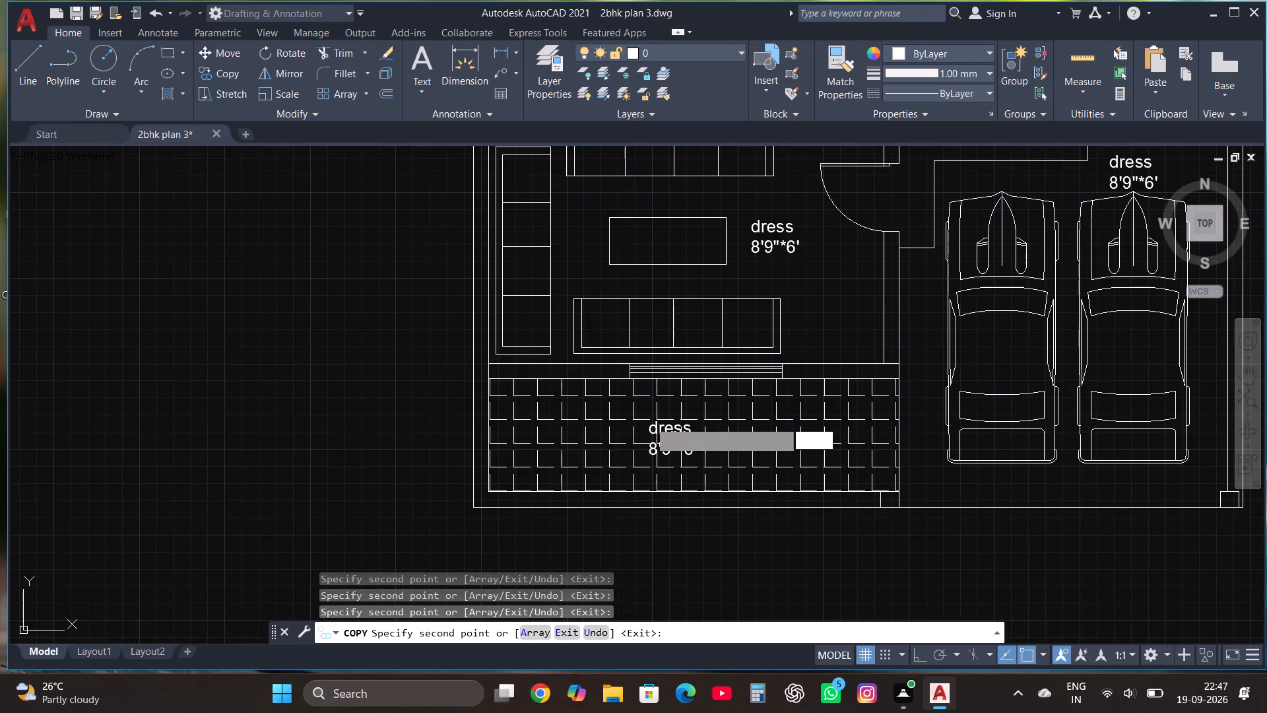
{"action": "scroll", "coordinate": [649, 421], "scroll_direction": "down", "scroll_amount": 2}
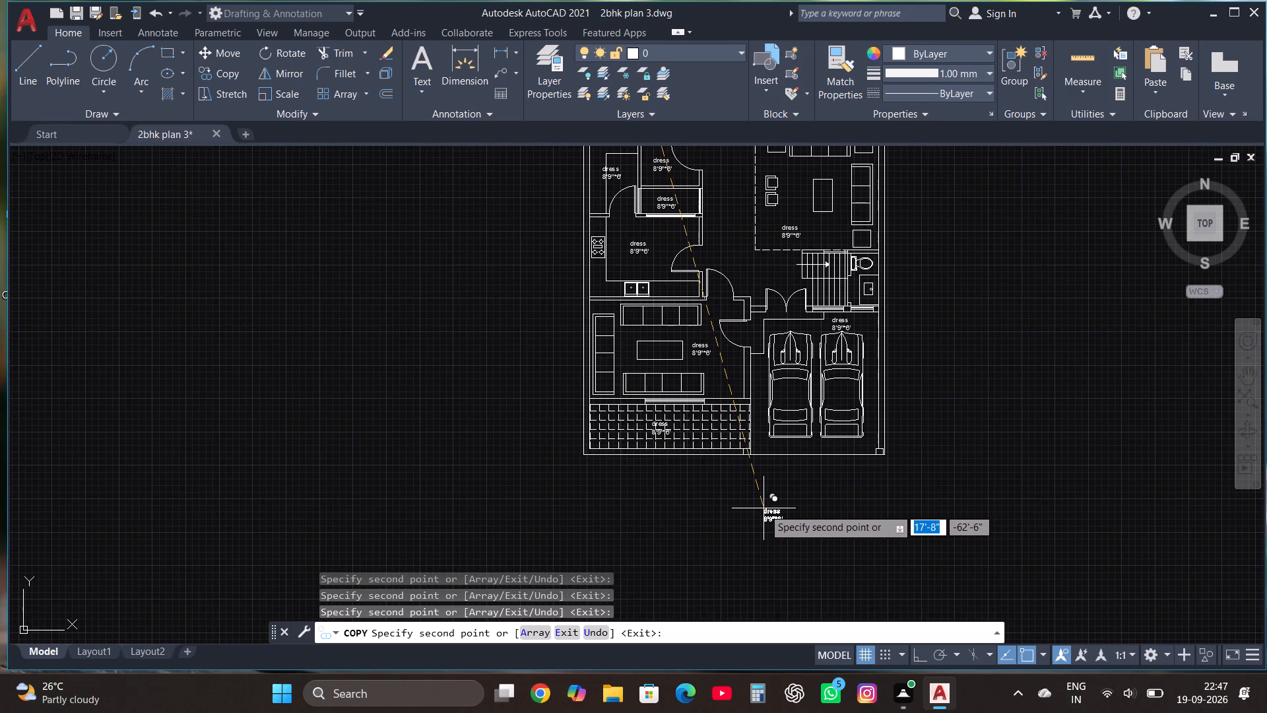
{"action": "scroll", "coordinate": [816, 482], "scroll_direction": "up", "scroll_amount": 1}
{"action": "scroll", "coordinate": [802, 414], "scroll_direction": "up", "scroll_amount": 2}
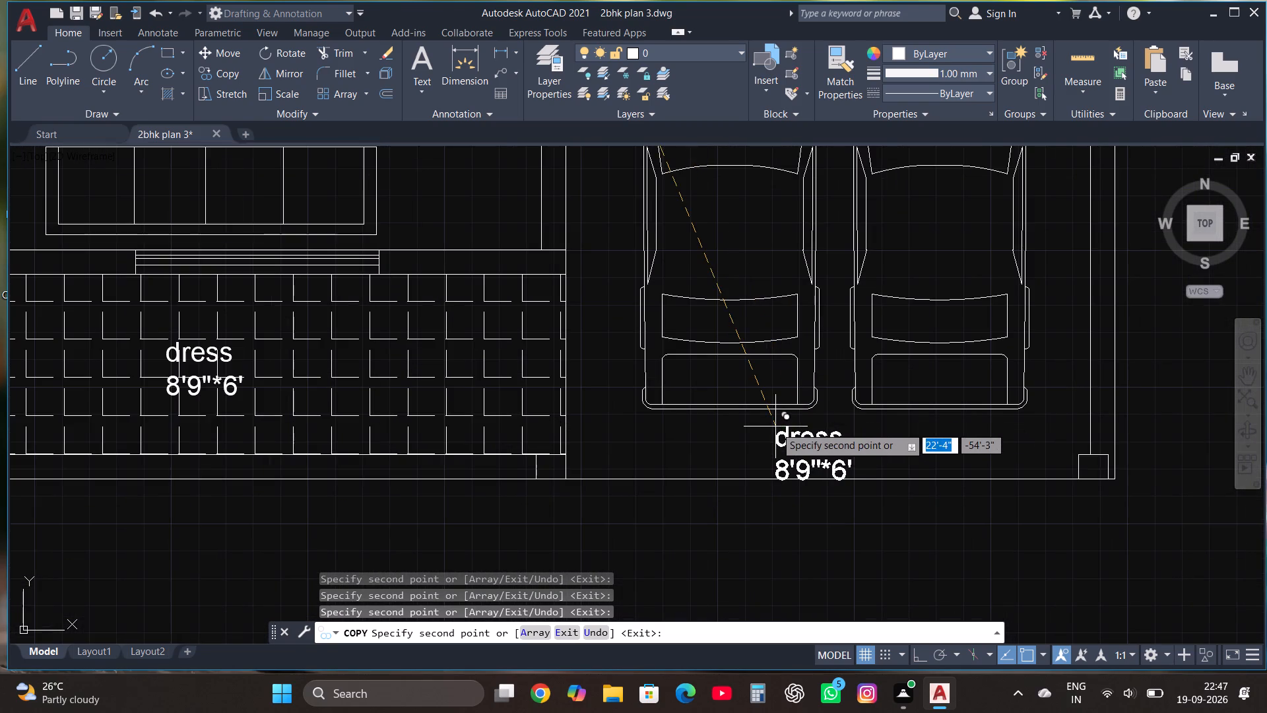
{"action": "left_click", "coordinate": [773, 421]}
{"action": "key", "text": "Escape"}
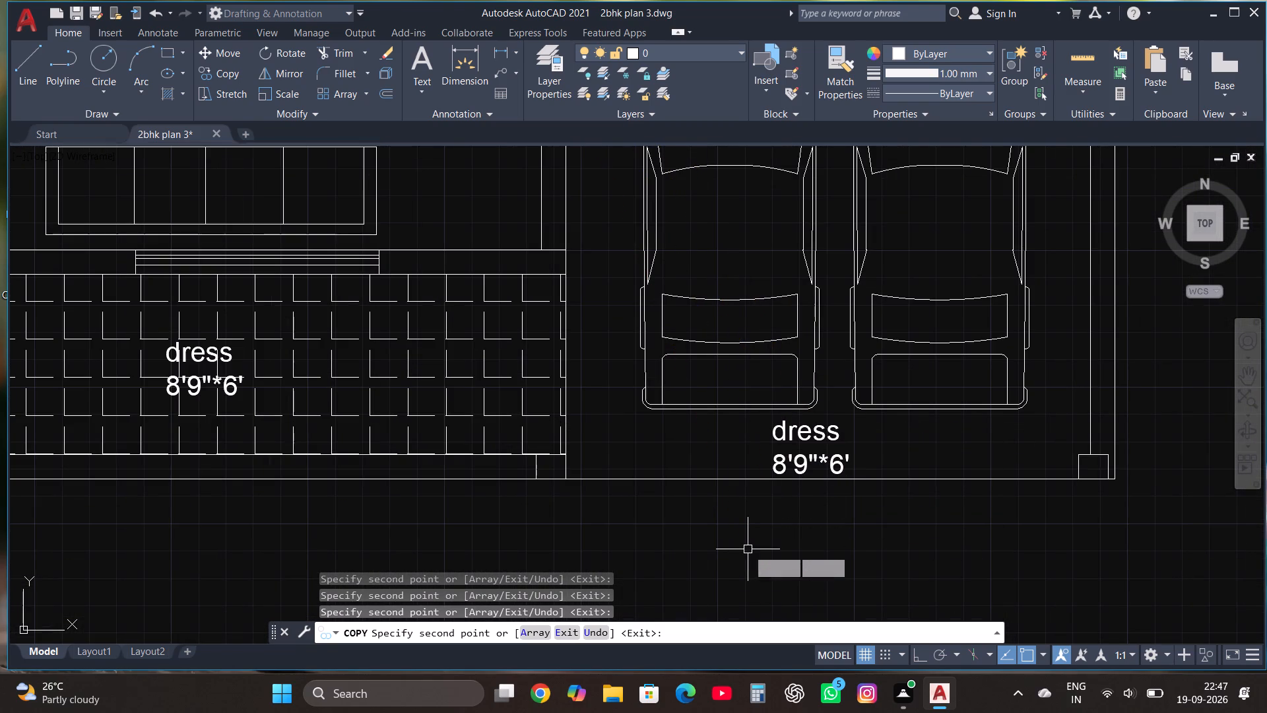
Replace the text of the label south of the parked cars with "gate".
{"action": "left_click", "coordinate": [811, 432]}
{"action": "right_click", "coordinate": [811, 432]}
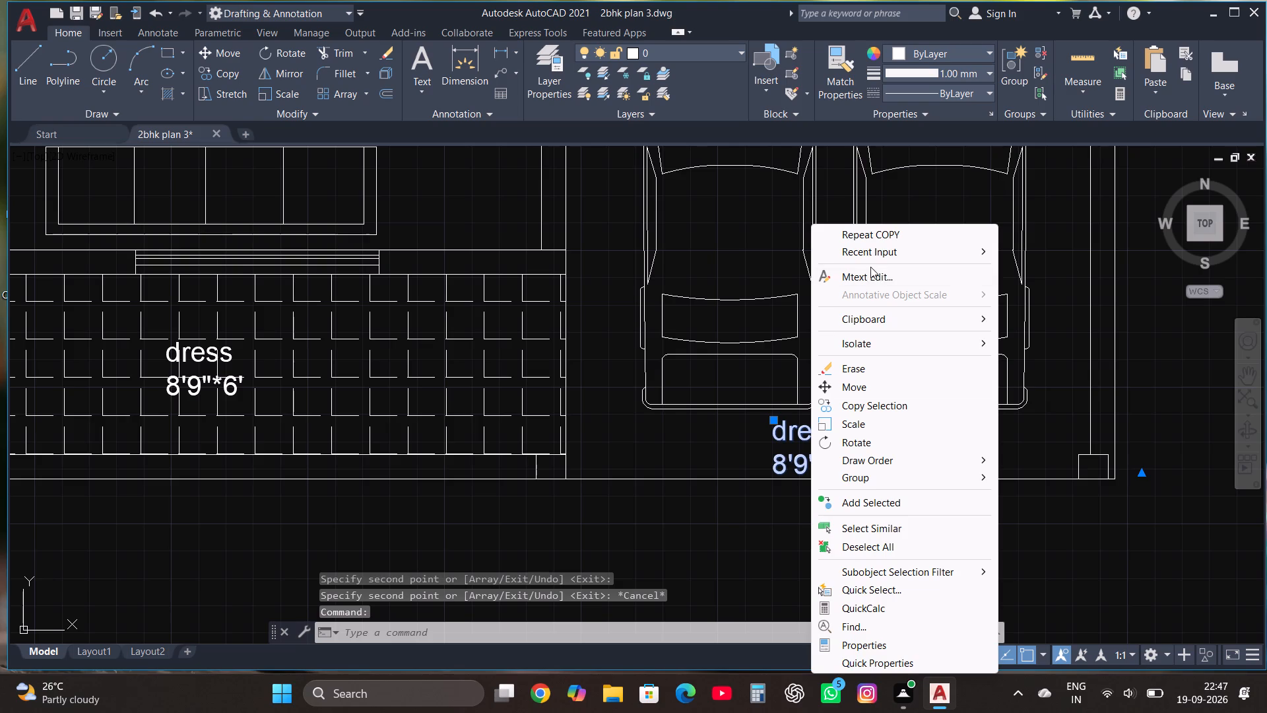
{"action": "left_click", "coordinate": [874, 277]}
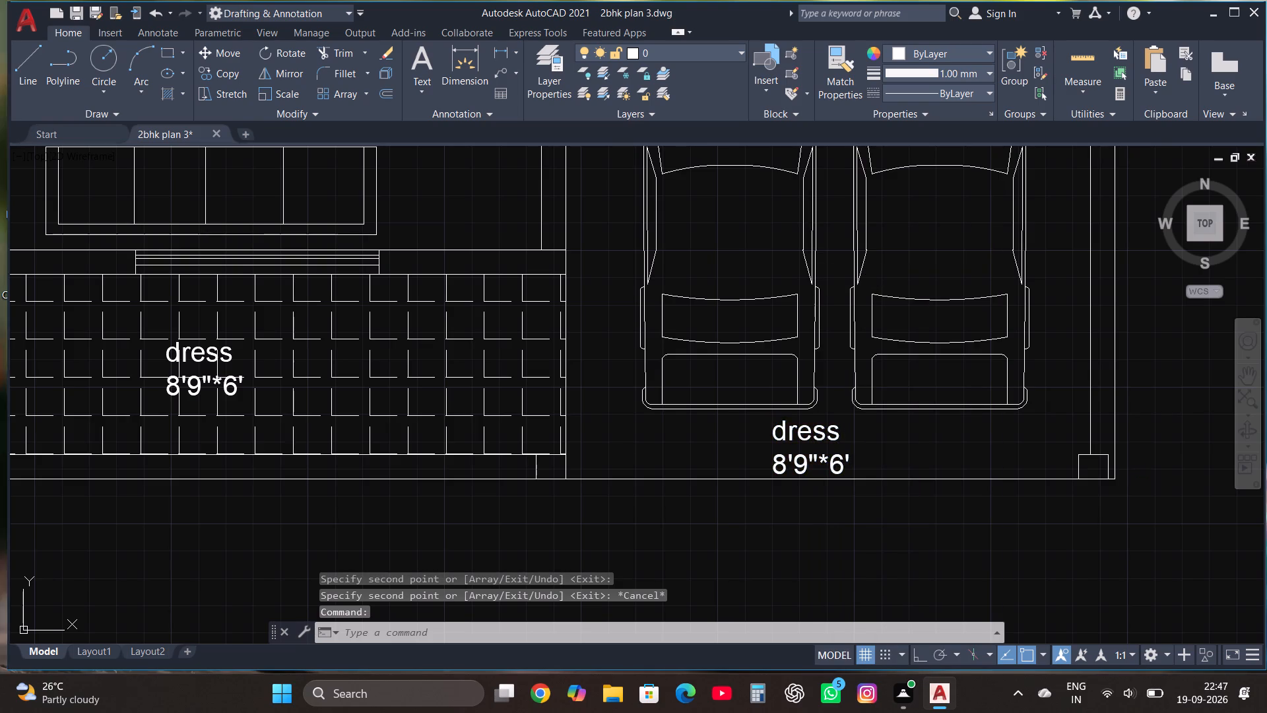
{"action": "left_click", "coordinate": [897, 461]}
{"action": "key", "text": "BackSpace"}
{"action": "key", "text": "BackSpace"}
{"action": "key", "text": "BackSpace"}
{"action": "key", "text": "BackSpace"}
{"action": "key", "text": "BackSpace"}
{"action": "key", "text": "BackSpace"}
{"action": "key", "text": "BackSpace"}
{"action": "key", "text": "BackSpace"}
{"action": "key", "text": "BackSpace"}
{"action": "key", "text": "BackSpace"}
{"action": "key", "text": "BackSpace"}
{"action": "key", "text": "BackSpace"}
{"action": "key", "text": "BackSpace"}
{"action": "key", "text": "BackSpace"}
{"action": "key", "text": "BackSpace"}
{"action": "key", "text": "BackSpace"}
{"action": "key", "text": "BackSpace"}
{"action": "key", "text": "BackSpace"}
{"action": "key", "text": "BackSpace"}
{"action": "key", "text": "BackSpace"}
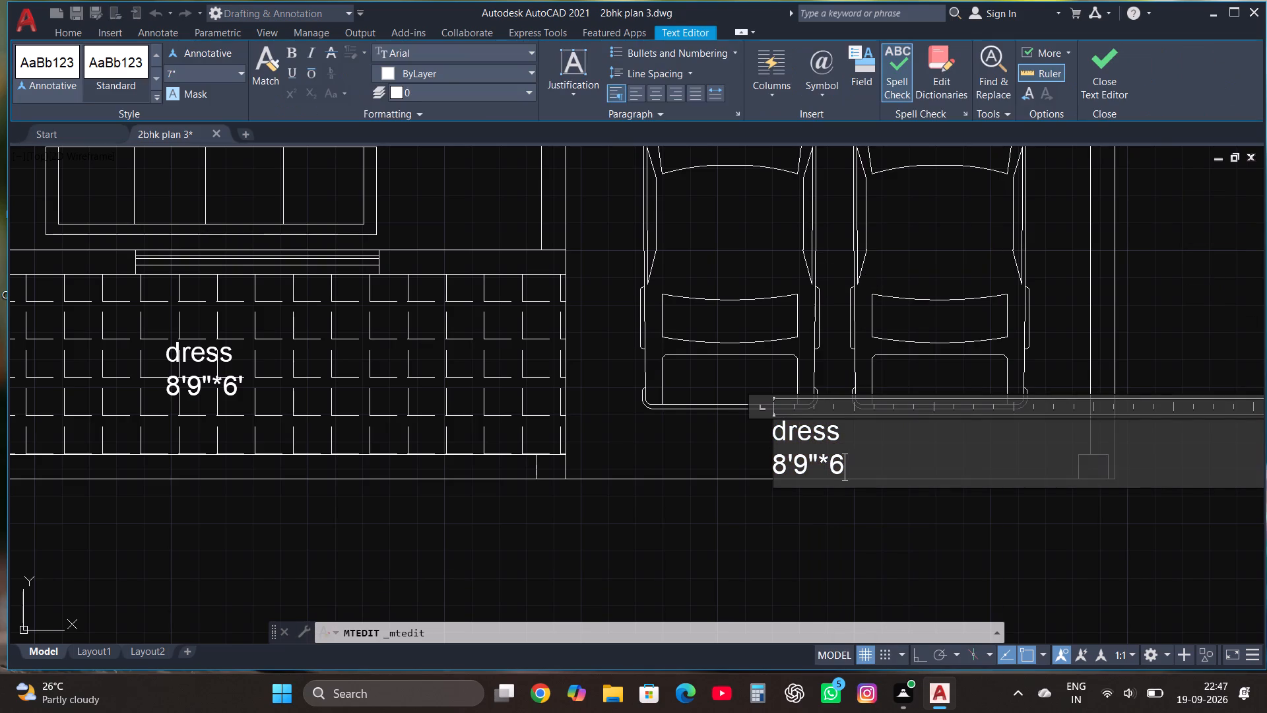
{"action": "type", "text": "gate"}
{"action": "left_click", "coordinate": [1112, 57]}
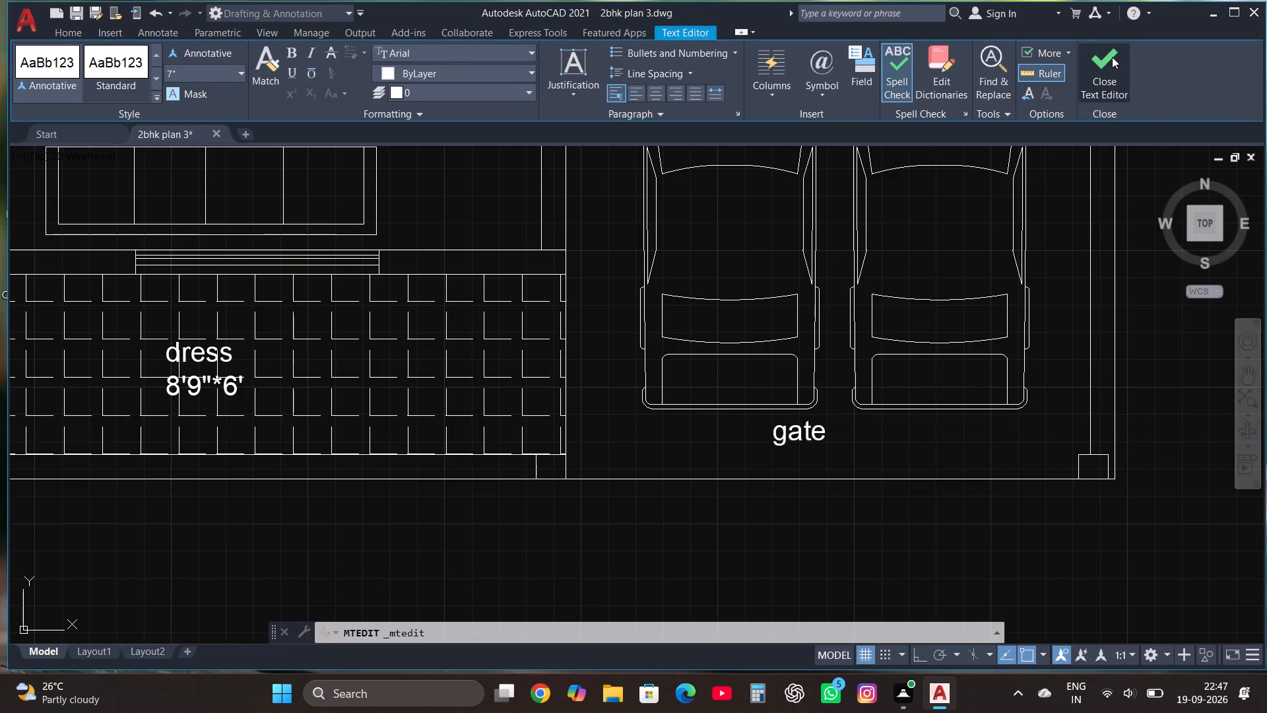
Move the "gate" label slightly southeast, closer to the boundary line south of the parked cars.
{"action": "left_click", "coordinate": [812, 436]}
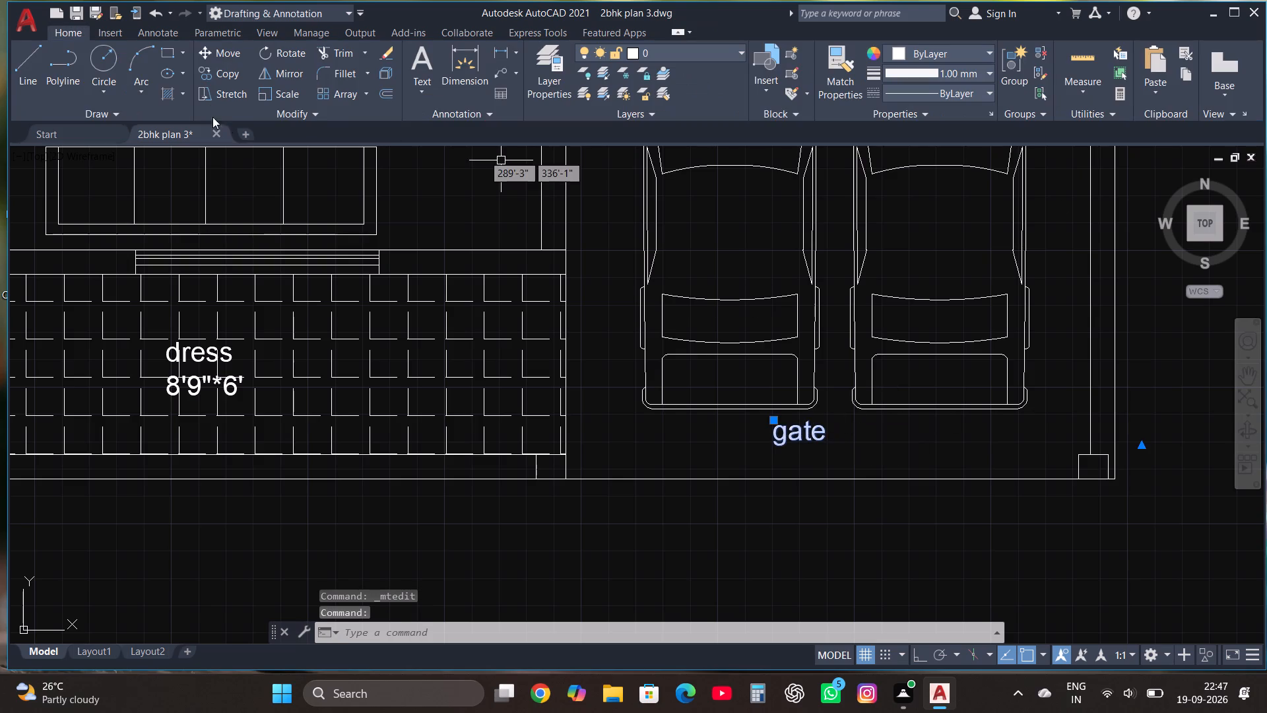
{"action": "left_click", "coordinate": [224, 55]}
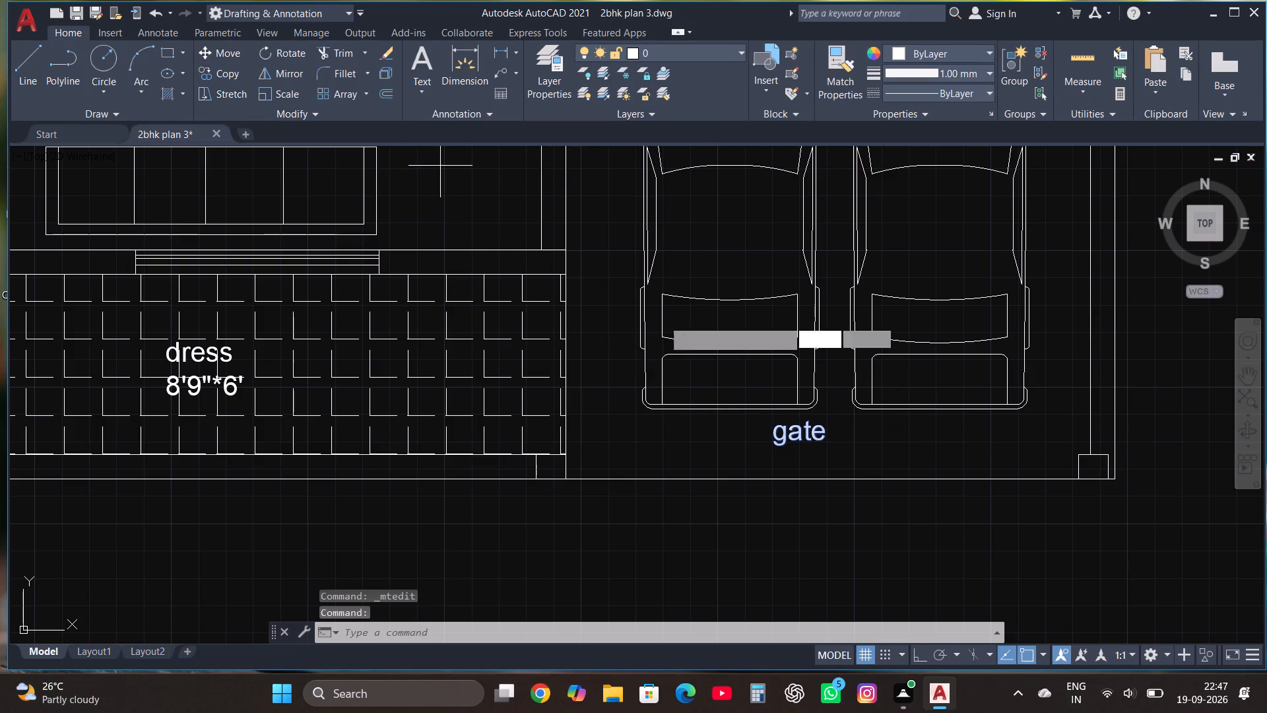
{"action": "left_click", "coordinate": [787, 423]}
{"action": "left_click", "coordinate": [813, 442]}
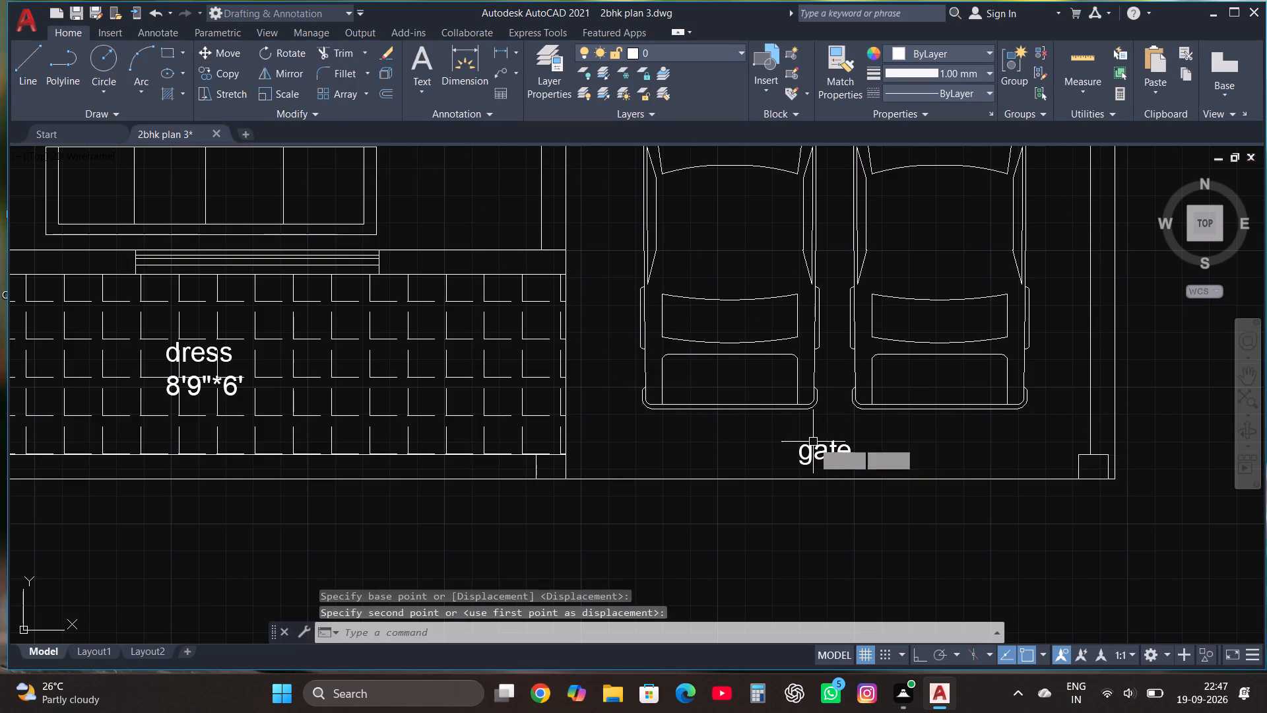
Change the name in the tiled strip's dress label to "drawing".
{"action": "scroll", "coordinate": [806, 522], "scroll_direction": "down", "scroll_amount": 2}
{"action": "scroll", "coordinate": [559, 456], "scroll_direction": "up", "scroll_amount": 2}
{"action": "left_click", "coordinate": [568, 458]}
{"action": "right_click", "coordinate": [568, 458]}
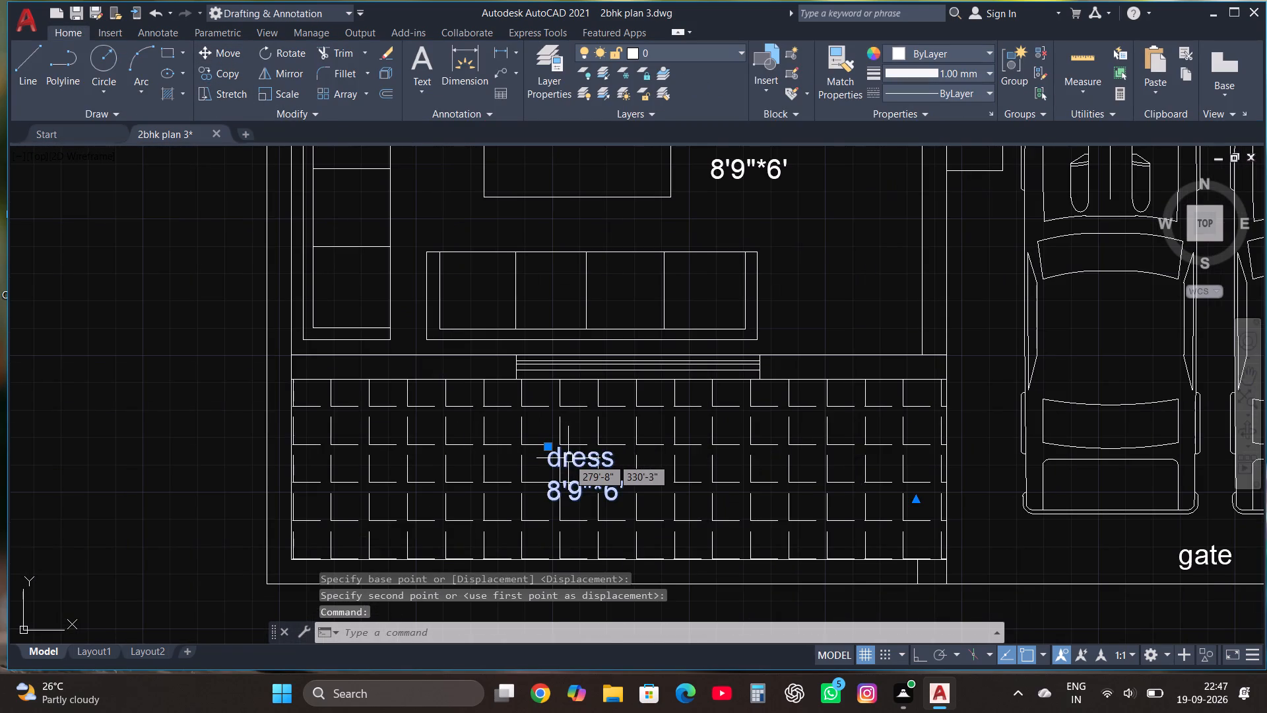
{"action": "left_click", "coordinate": [661, 62]}
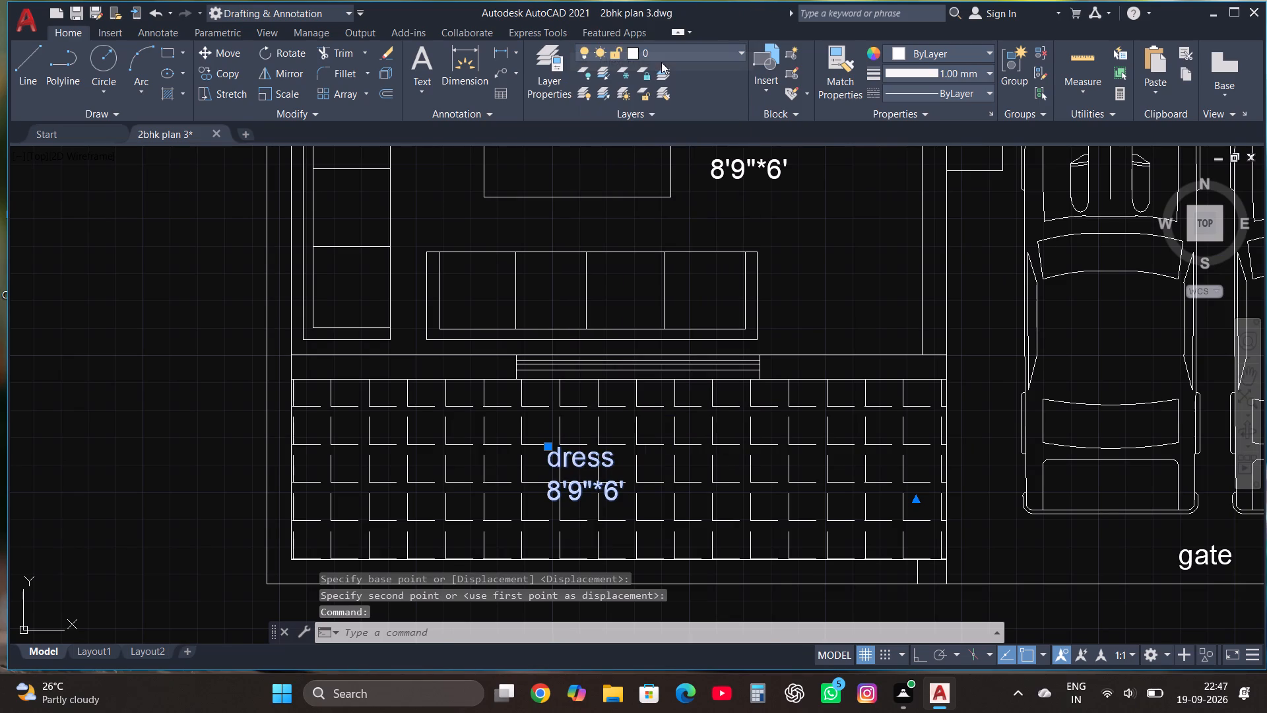
{"action": "left_click", "coordinate": [635, 451]}
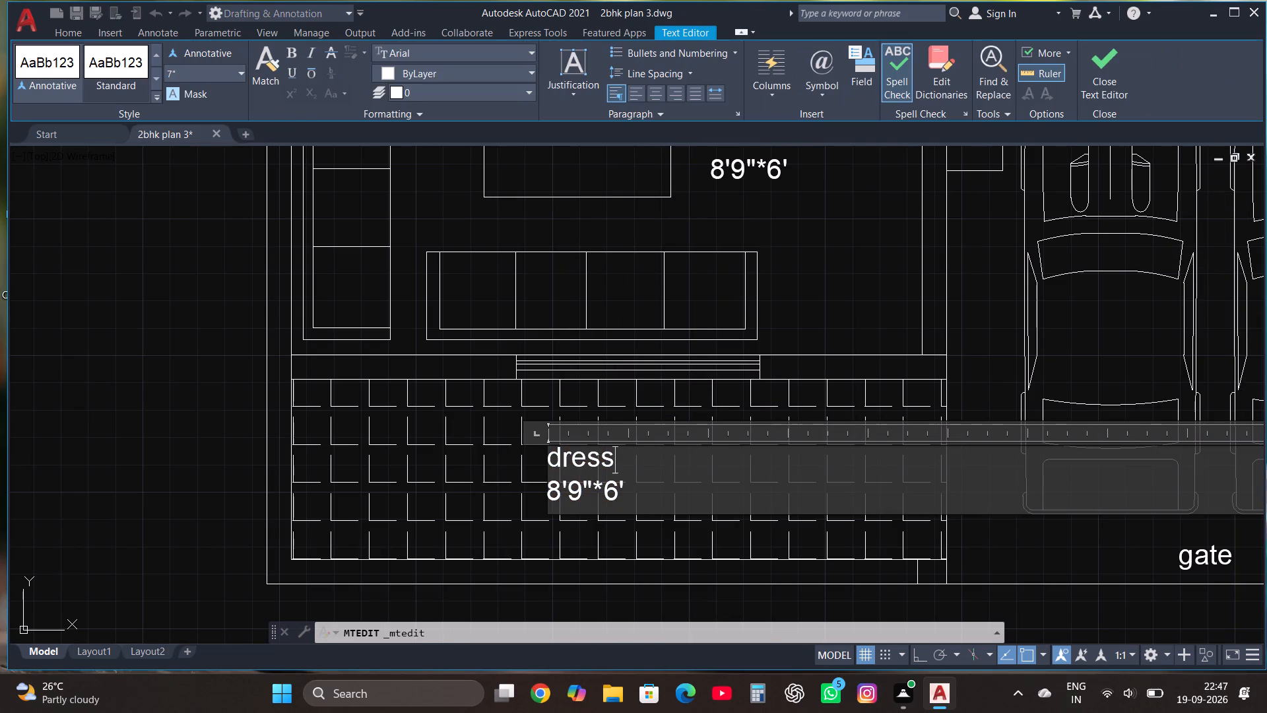
{"action": "key", "text": "BackSpace"}
{"action": "key", "text": "BackSpace"}
{"action": "key", "text": "BackSpace"}
{"action": "key", "text": "BackSpace"}
{"action": "key", "text": "BackSpace"}
{"action": "key", "text": "BackSpace"}
{"action": "key", "text": "BackSpace"}
{"action": "key", "text": "BackSpace"}
{"action": "key", "text": "BackSpace"}
{"action": "key", "text": "BackSpace"}
{"action": "key", "text": "BackSpace"}
{"action": "key", "text": "BackSpace"}
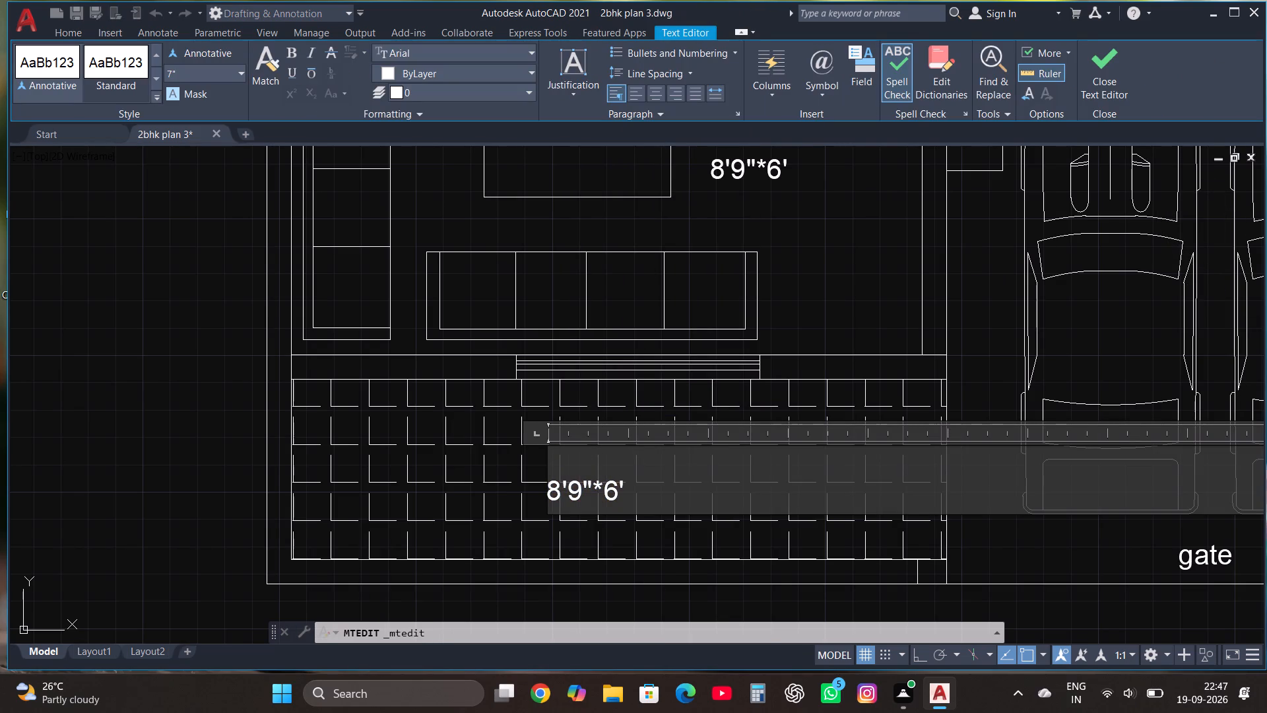
{"action": "type", "text": "drawing"}
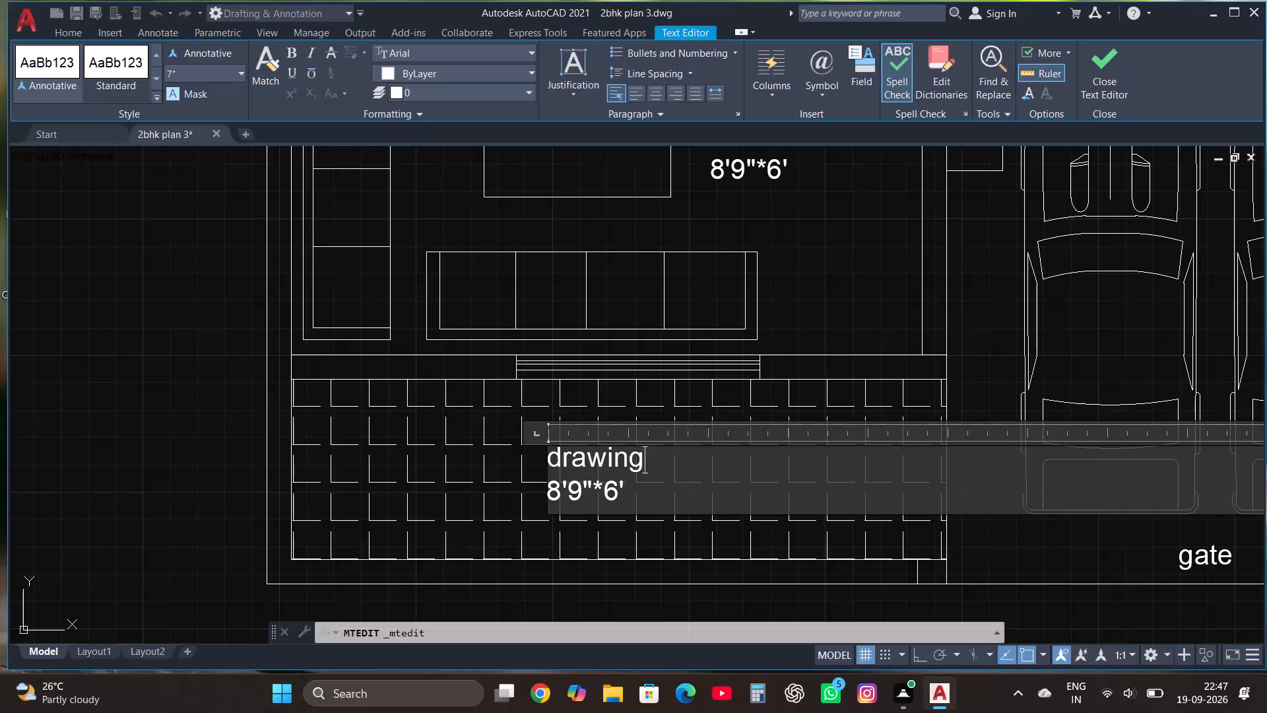
Set the size line of the drawing label to 18'9"*13' and finish the text edit.
{"action": "left_click", "coordinate": [638, 508]}
{"action": "key", "text": "BackSpace"}
{"action": "key", "text": "BackSpace"}
{"action": "key", "text": "BackSpace"}
{"action": "key", "text": "BackSpace"}
{"action": "key", "text": "BackSpace"}
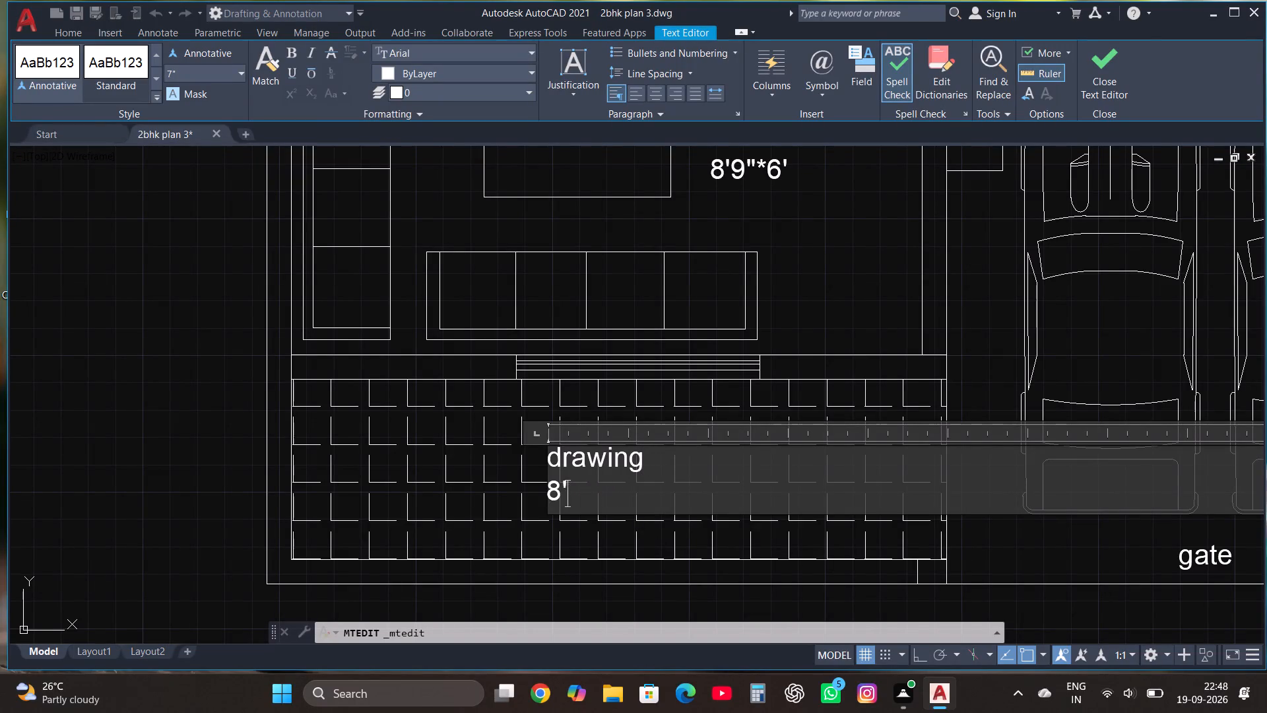
{"action": "key", "text": "BackSpace"}
{"action": "key", "text": "BackSpace"}
{"action": "type", "text": "18"}
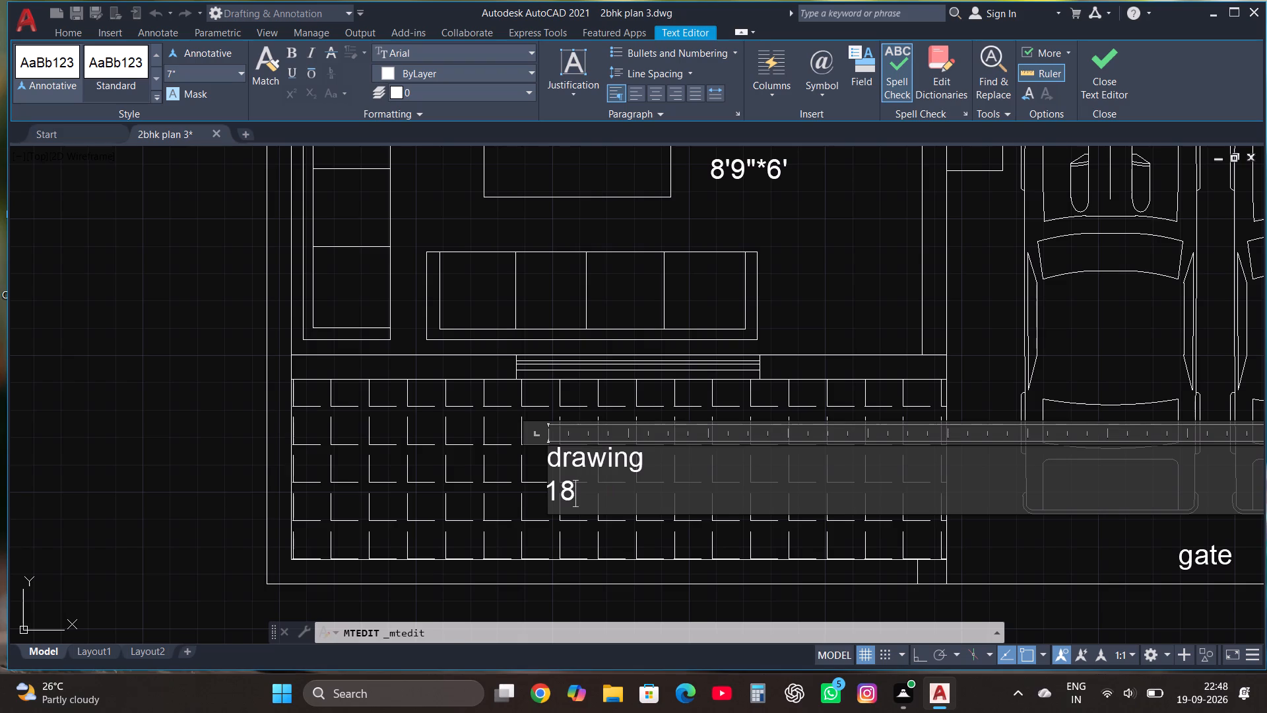
{"action": "type", "text": "'9\"*"}
{"action": "type", "text": "13'"}
{"action": "left_click", "coordinate": [1088, 80]}
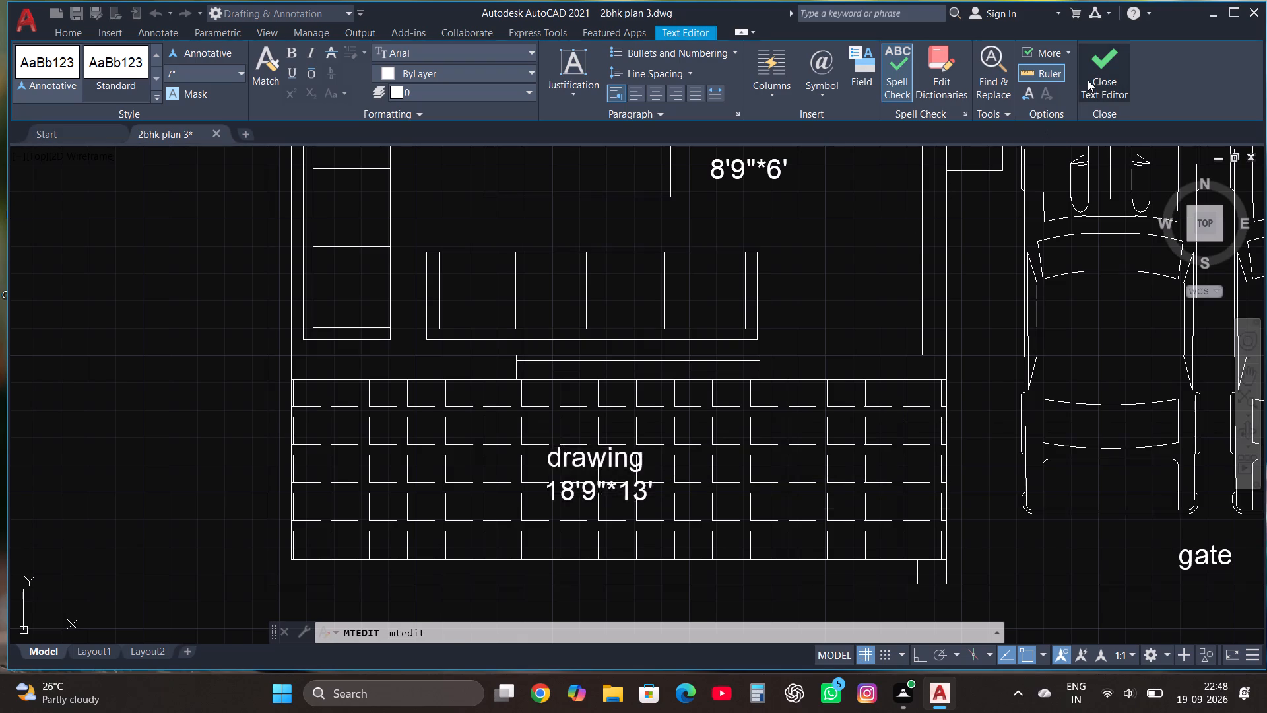
Move the drawing label from the tiled strip into the sofa room, just southeast of its dress label.
{"action": "scroll", "coordinate": [598, 512], "scroll_direction": "down", "scroll_amount": 1}
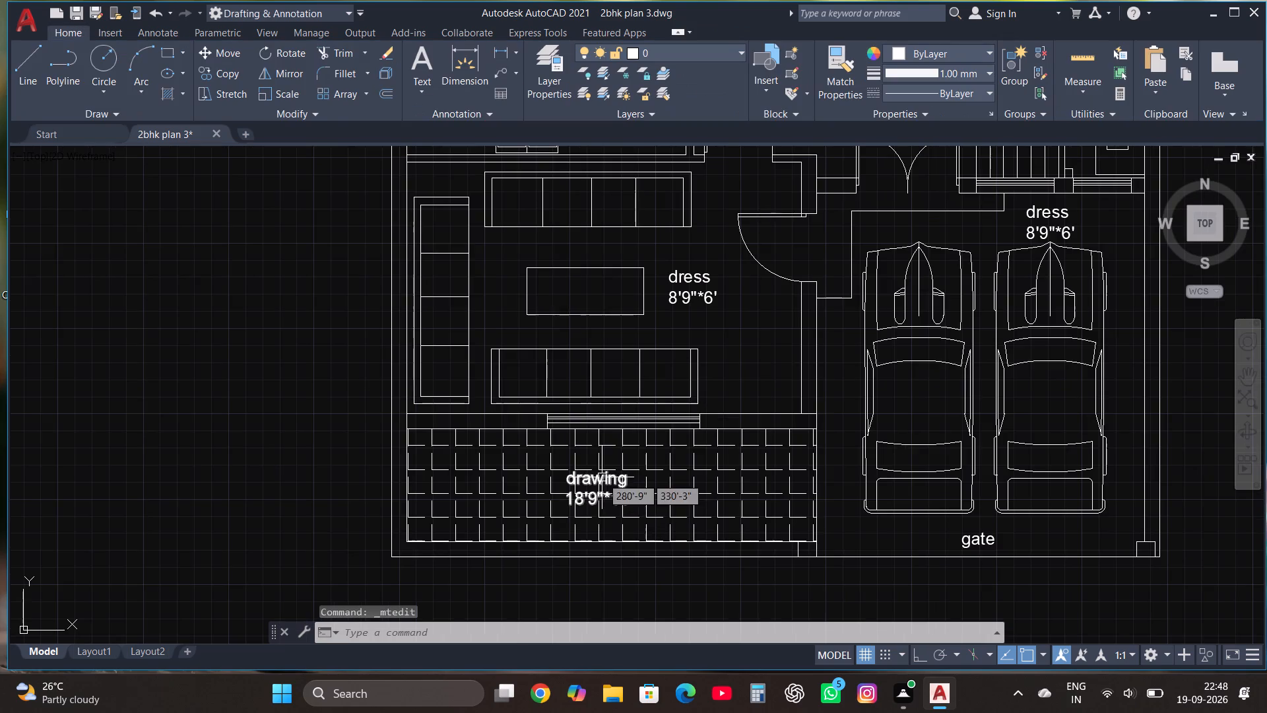
{"action": "scroll", "coordinate": [703, 269], "scroll_direction": "up", "scroll_amount": 2}
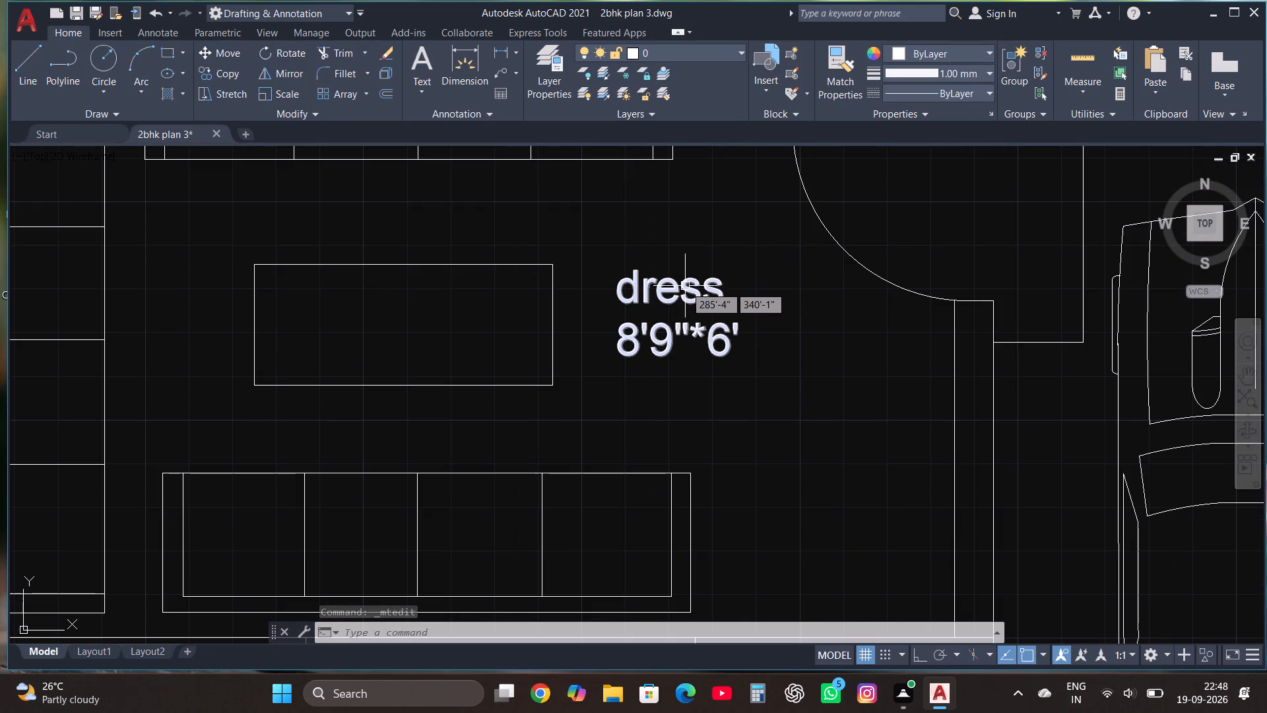
{"action": "scroll", "coordinate": [685, 286], "scroll_direction": "down", "scroll_amount": 2}
{"action": "scroll", "coordinate": [639, 510], "scroll_direction": "up", "scroll_amount": 1}
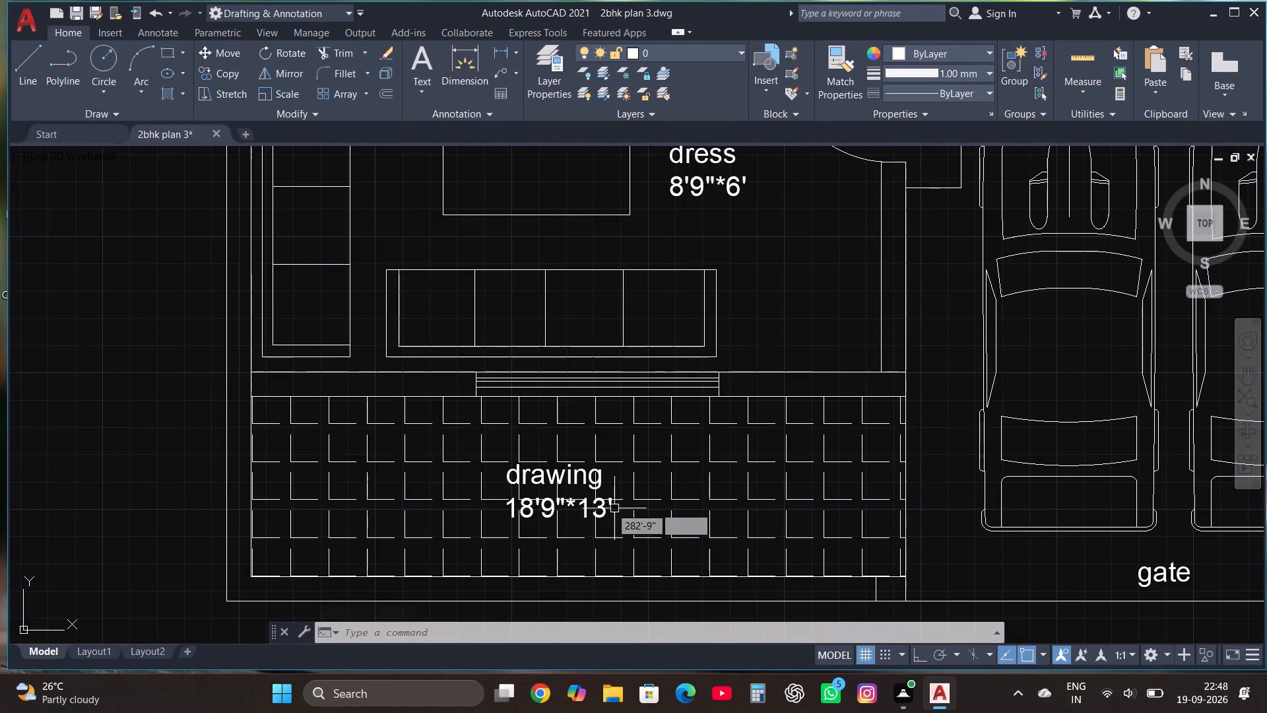
{"action": "left_click", "coordinate": [573, 479]}
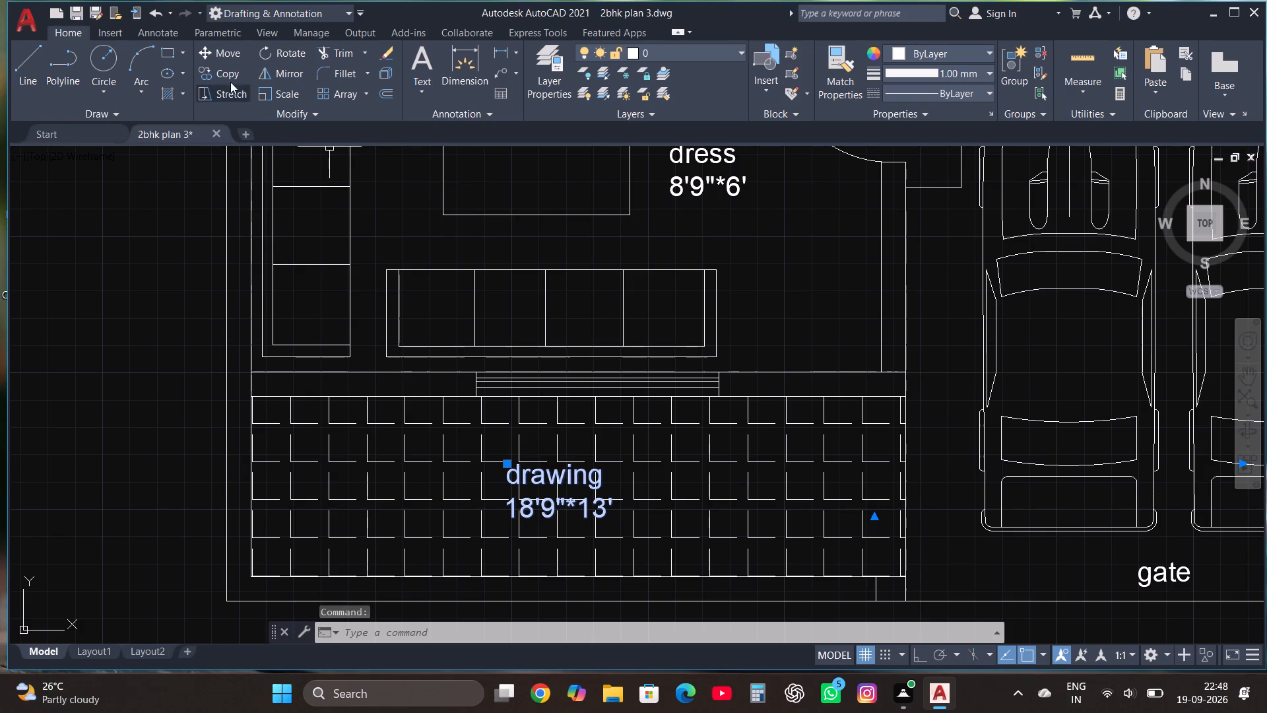
{"action": "left_click", "coordinate": [228, 53]}
{"action": "left_click", "coordinate": [545, 506]}
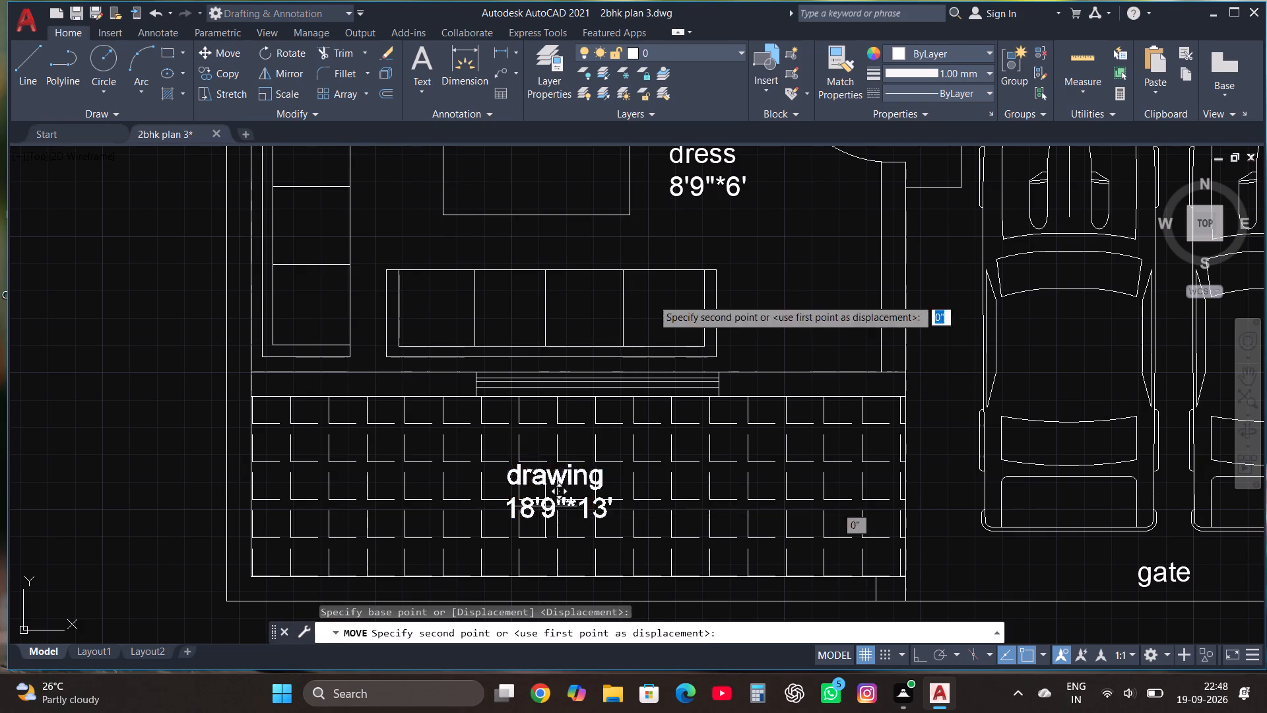
{"action": "left_click", "coordinate": [771, 248]}
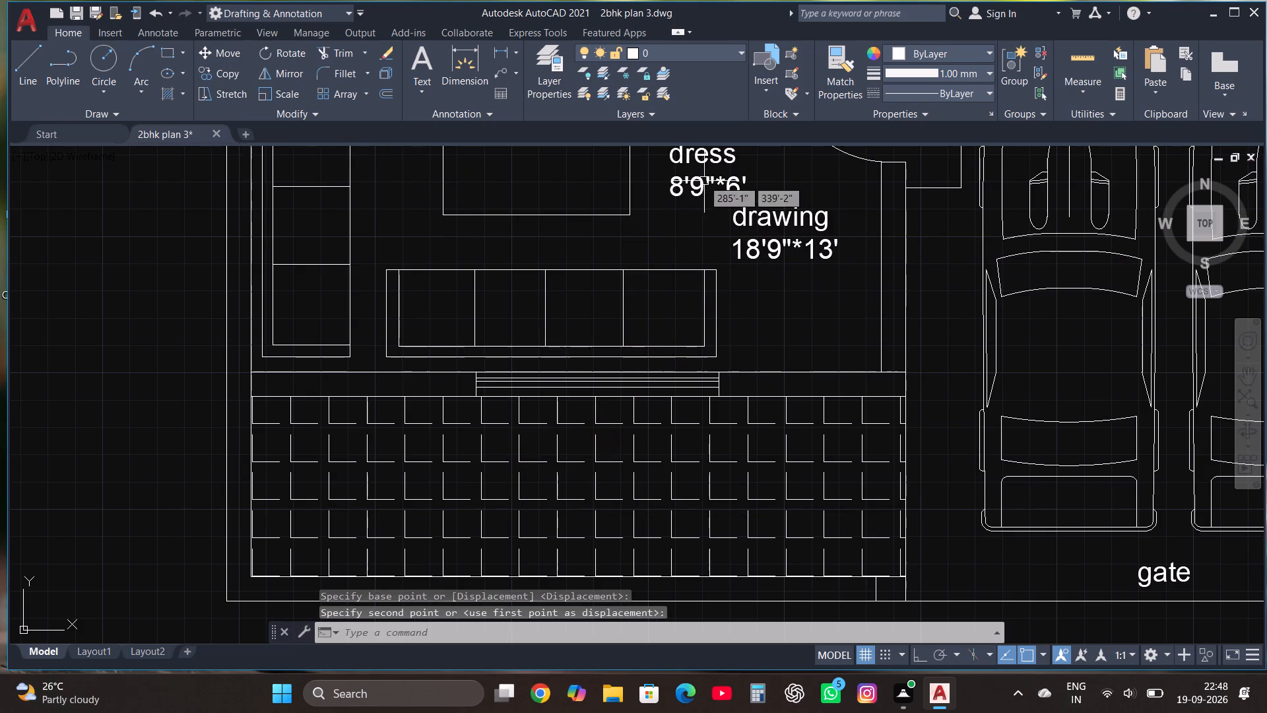
Move the dress label from the sofa room onto the middle of the tiled strip.
{"action": "left_click", "coordinate": [682, 166]}
{"action": "left_click", "coordinate": [228, 55]}
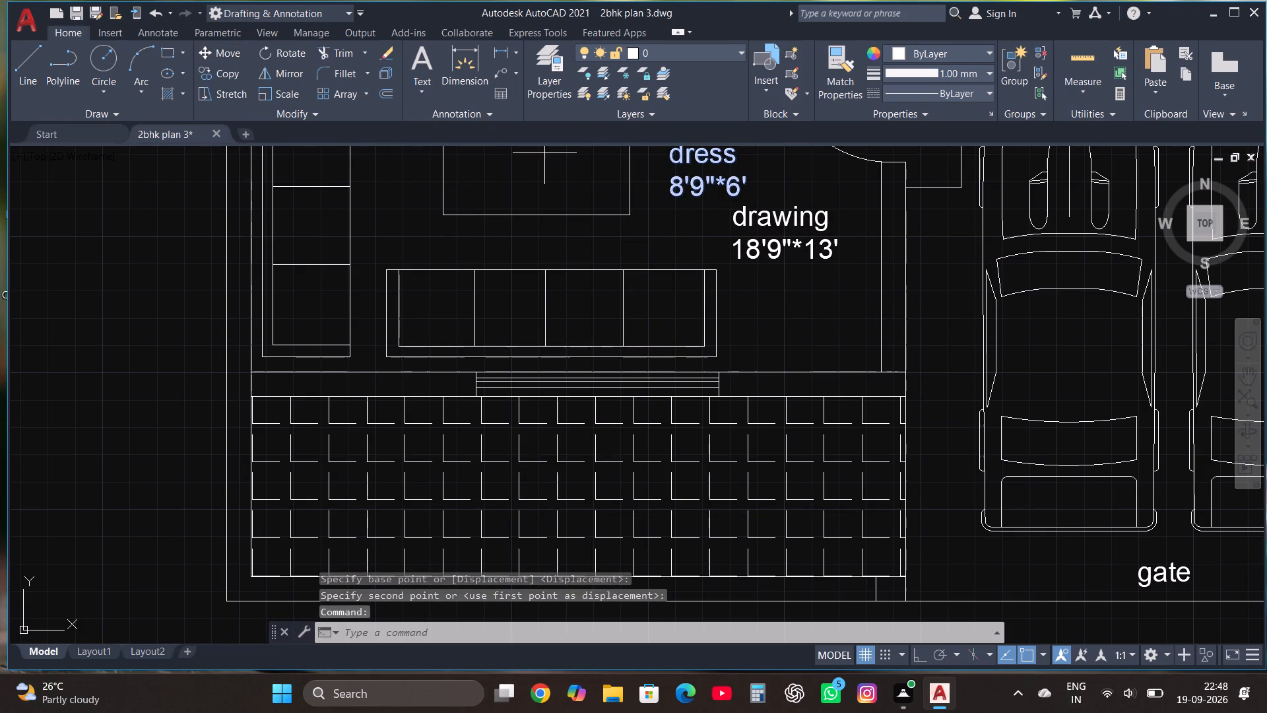
{"action": "left_click", "coordinate": [720, 186]}
{"action": "left_click", "coordinate": [558, 496]}
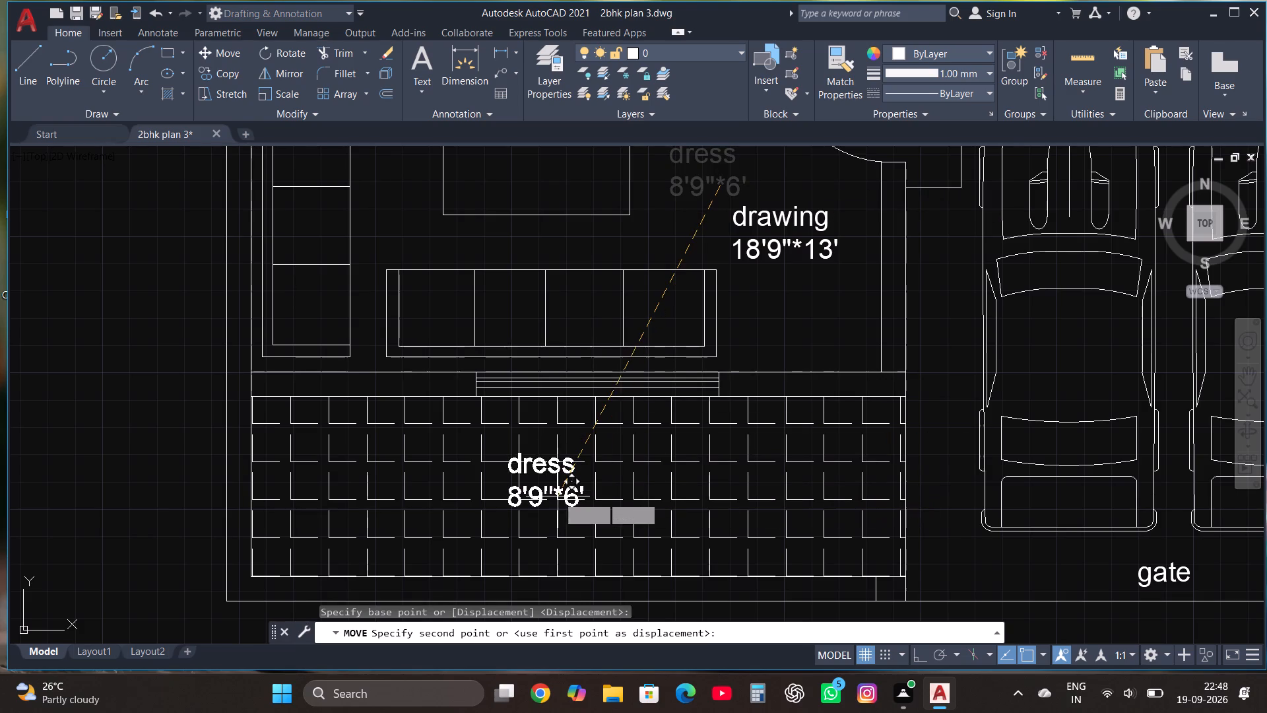
Replace the whole text of the tiled strip's dress label with "passage 4' wide".
{"action": "left_click", "coordinate": [547, 477]}
{"action": "right_click", "coordinate": [546, 477]}
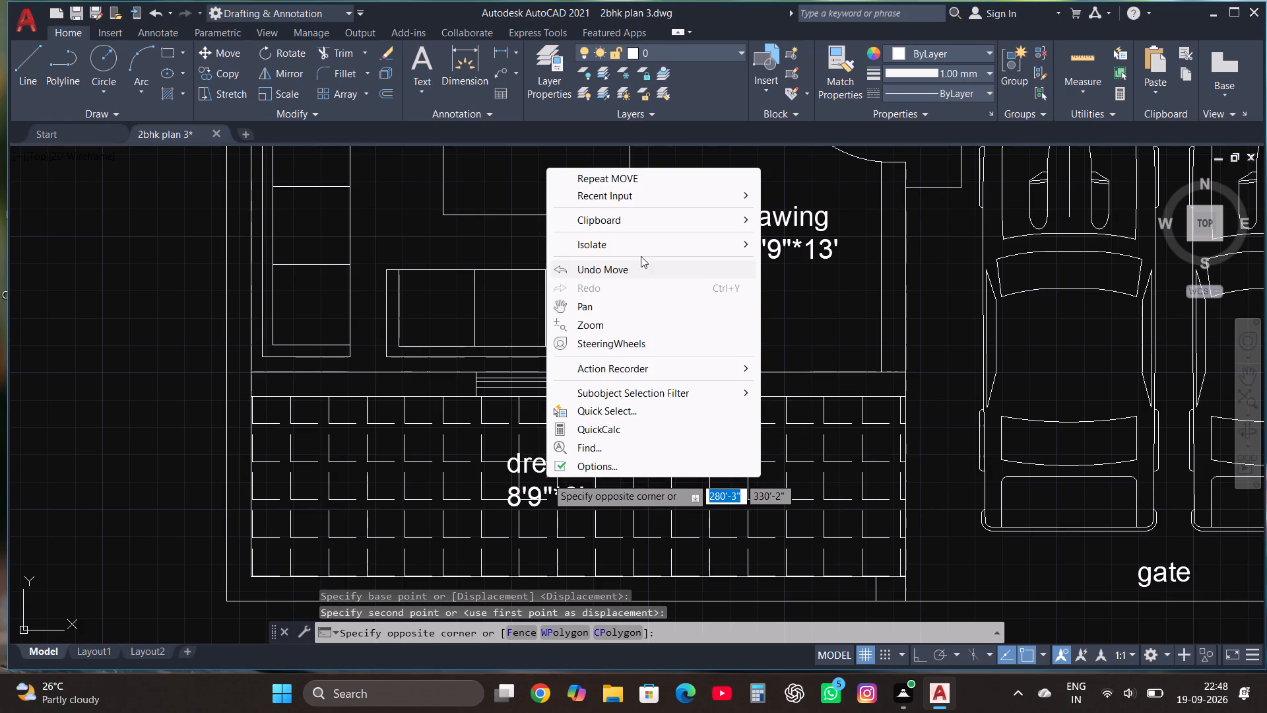
{"action": "left_click", "coordinate": [525, 463]}
{"action": "right_click", "coordinate": [525, 463]}
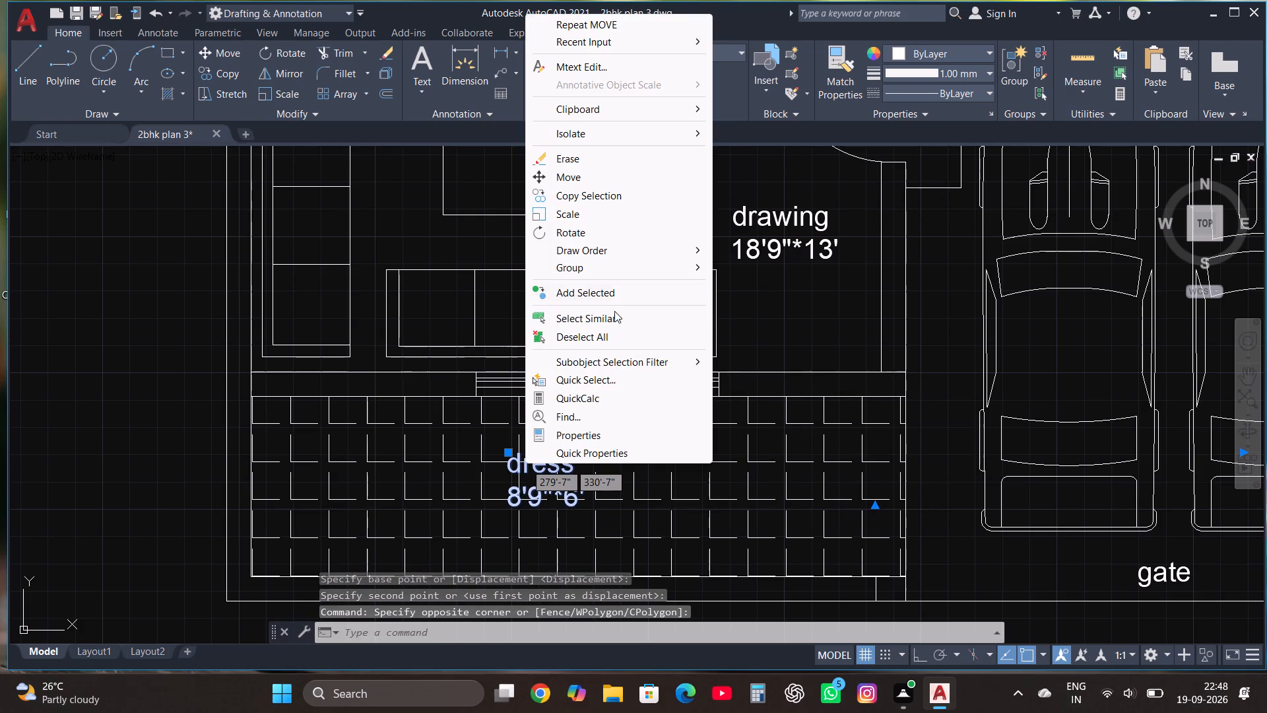
{"action": "left_click", "coordinate": [606, 71]}
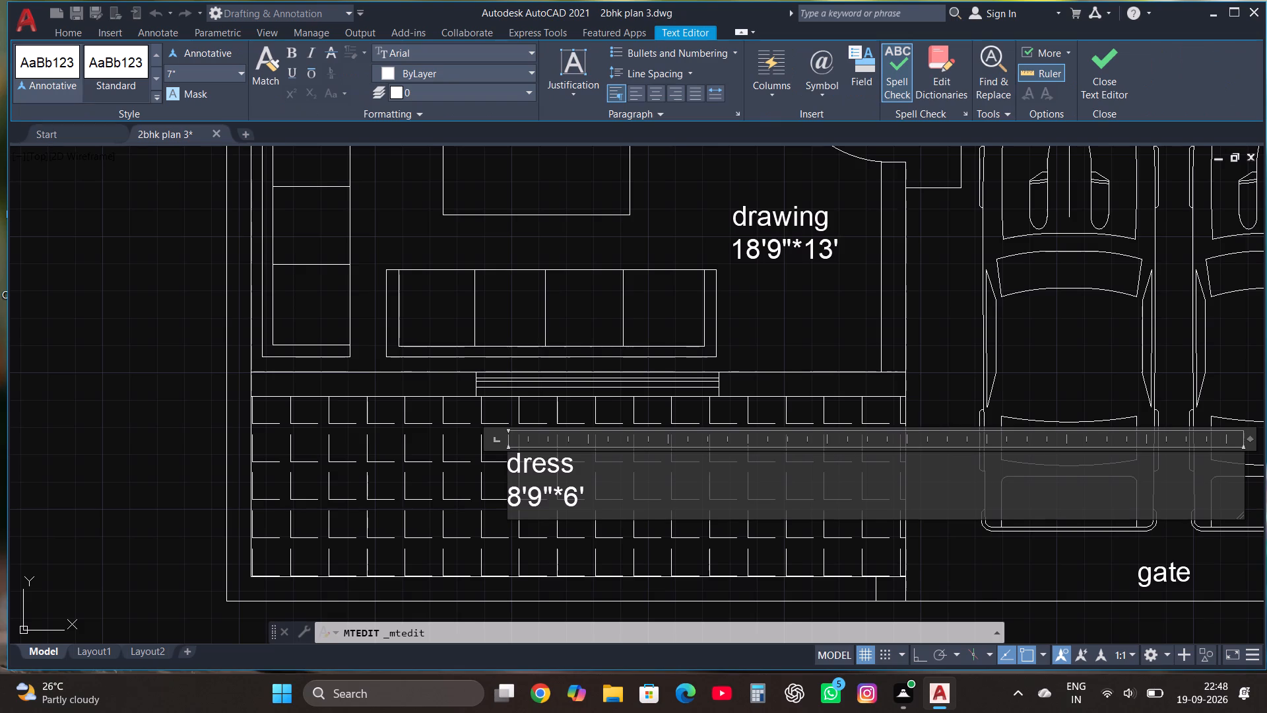
{"action": "left_click", "coordinate": [595, 476]}
{"action": "left_click", "coordinate": [602, 508]}
{"action": "key", "text": "BackSpace"}
{"action": "key", "text": "BackSpace"}
{"action": "key", "text": "BackSpace"}
{"action": "key", "text": "BackSpace"}
{"action": "key", "text": "BackSpace"}
{"action": "key", "text": "BackSpace"}
{"action": "key", "text": "BackSpace"}
{"action": "key", "text": "BackSpace"}
{"action": "key", "text": "BackSpace"}
{"action": "key", "text": "BackSpace"}
{"action": "key", "text": "BackSpace"}
{"action": "key", "text": "BackSpace"}
{"action": "key", "text": "BackSpace"}
{"action": "key", "text": "BackSpace"}
{"action": "key", "text": "BackSpace"}
{"action": "key", "text": "BackSpace"}
{"action": "key", "text": "BackSpace"}
{"action": "key", "text": "BackSpace"}
{"action": "key", "text": "BackSpace"}
{"action": "key", "text": "BackSpace"}
{"action": "type", "text": "passage"}
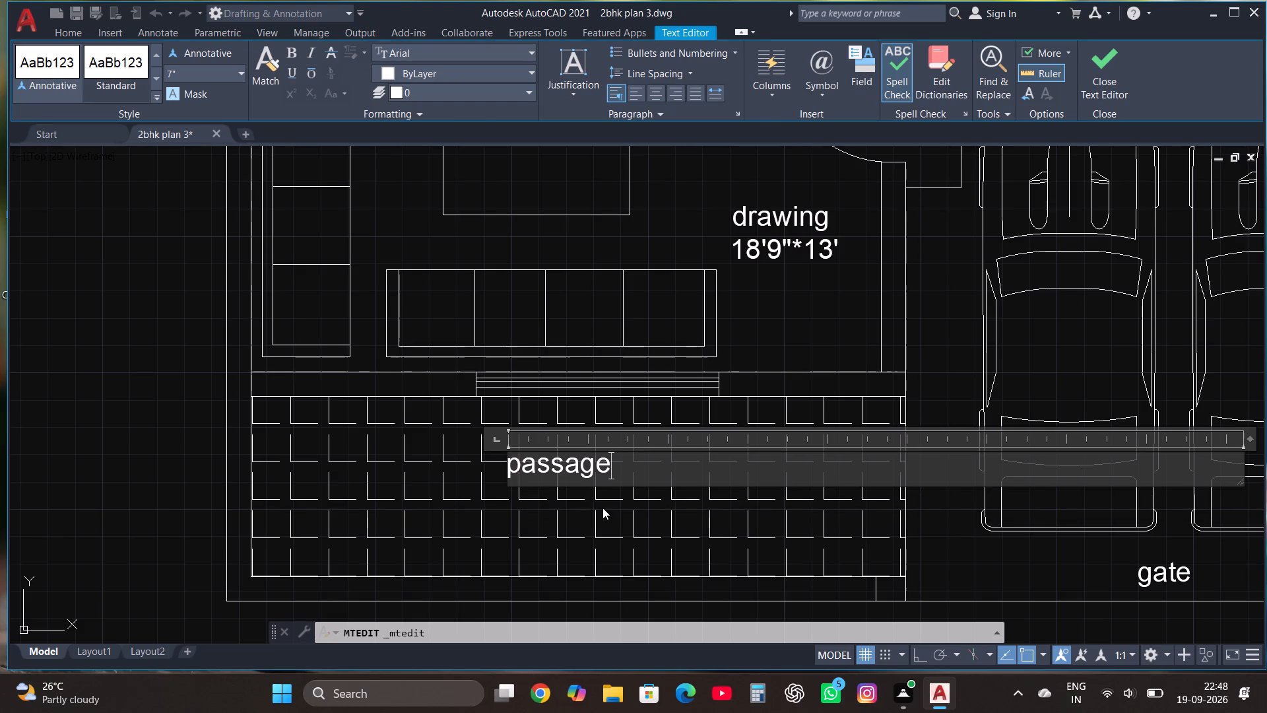
{"action": "key", "text": "space"}
{"action": "type", "text": "4'"}
{"action": "key", "text": "space"}
{"action": "type", "text": "wide"}
{"action": "left_click", "coordinate": [1109, 63]}
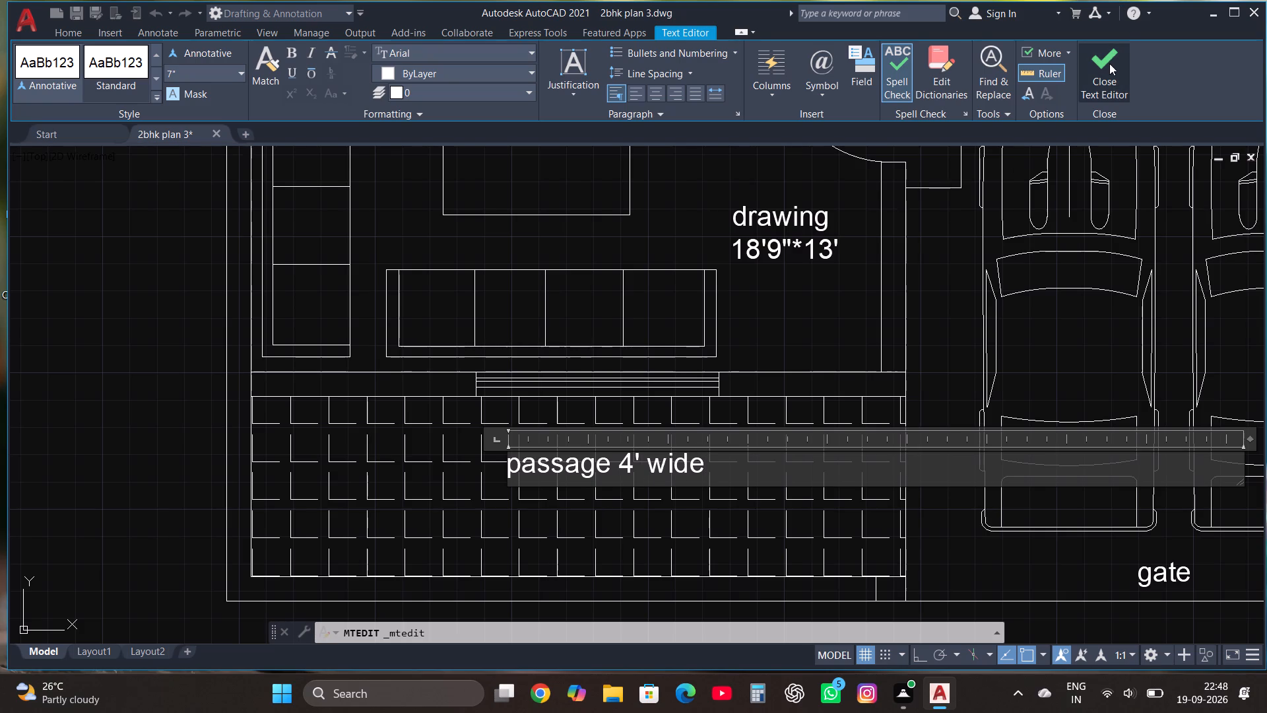
Change the name in the dress label north of the parked cars to "porch".
{"action": "scroll", "coordinate": [738, 527], "scroll_direction": "down", "scroll_amount": 3}
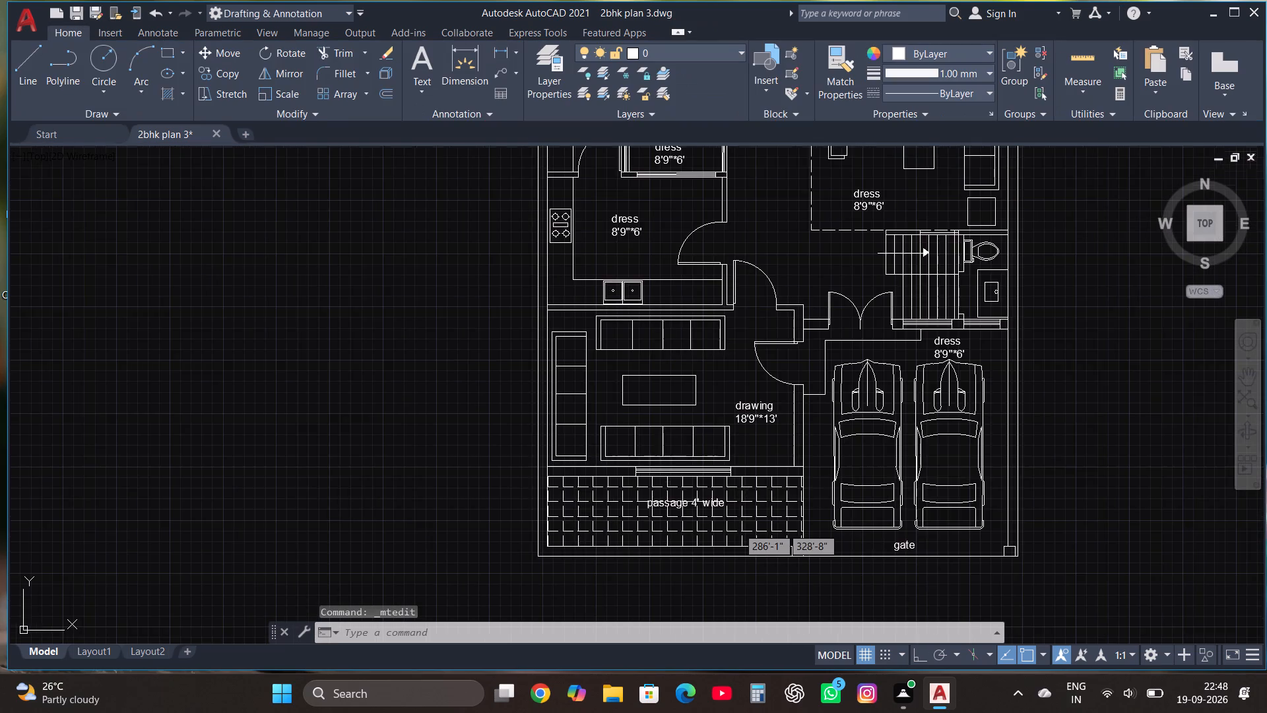
{"action": "scroll", "coordinate": [895, 379], "scroll_direction": "up", "scroll_amount": 2}
{"action": "left_click", "coordinate": [828, 456]}
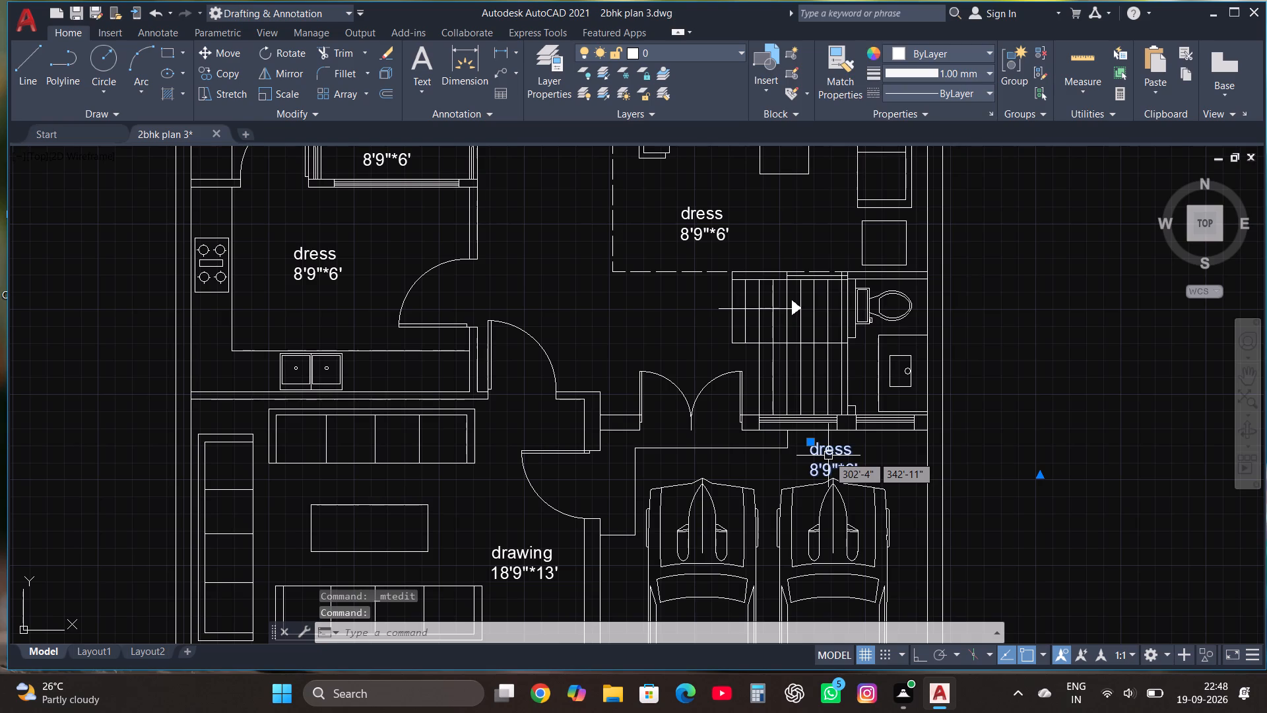
{"action": "right_click", "coordinate": [828, 456]}
{"action": "left_click", "coordinate": [868, 50]}
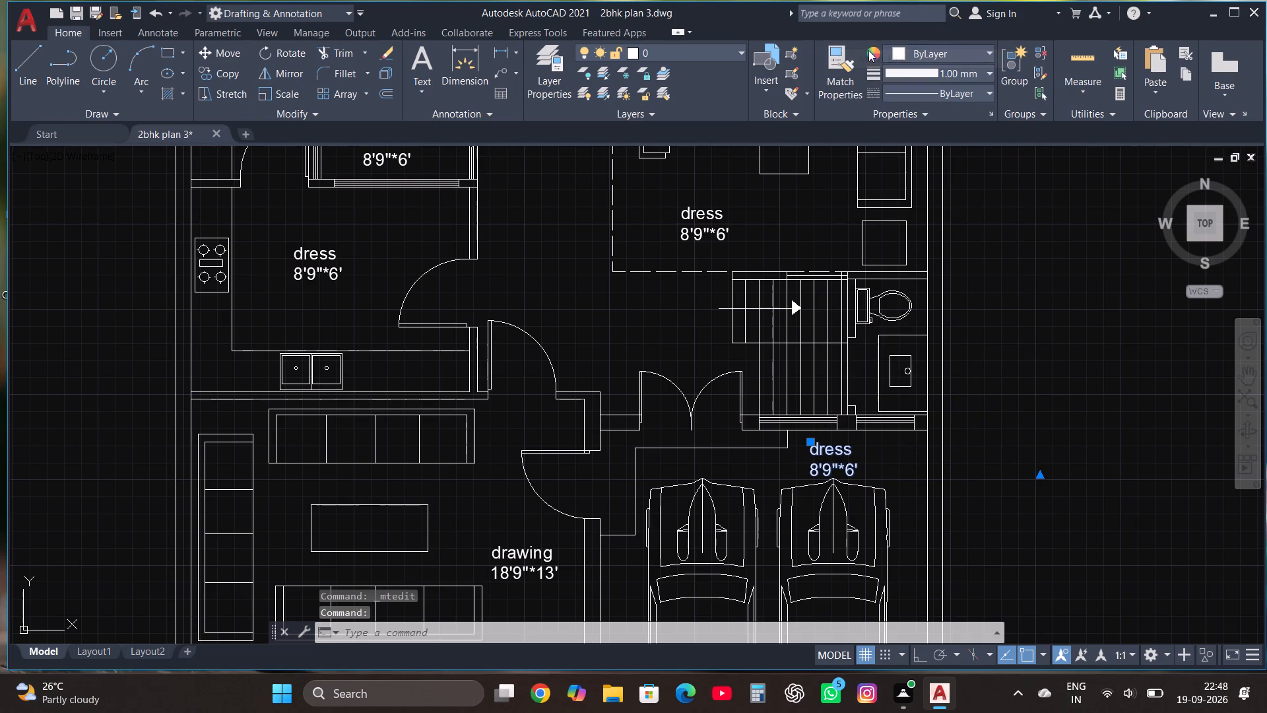
{"action": "left_click", "coordinate": [886, 442]}
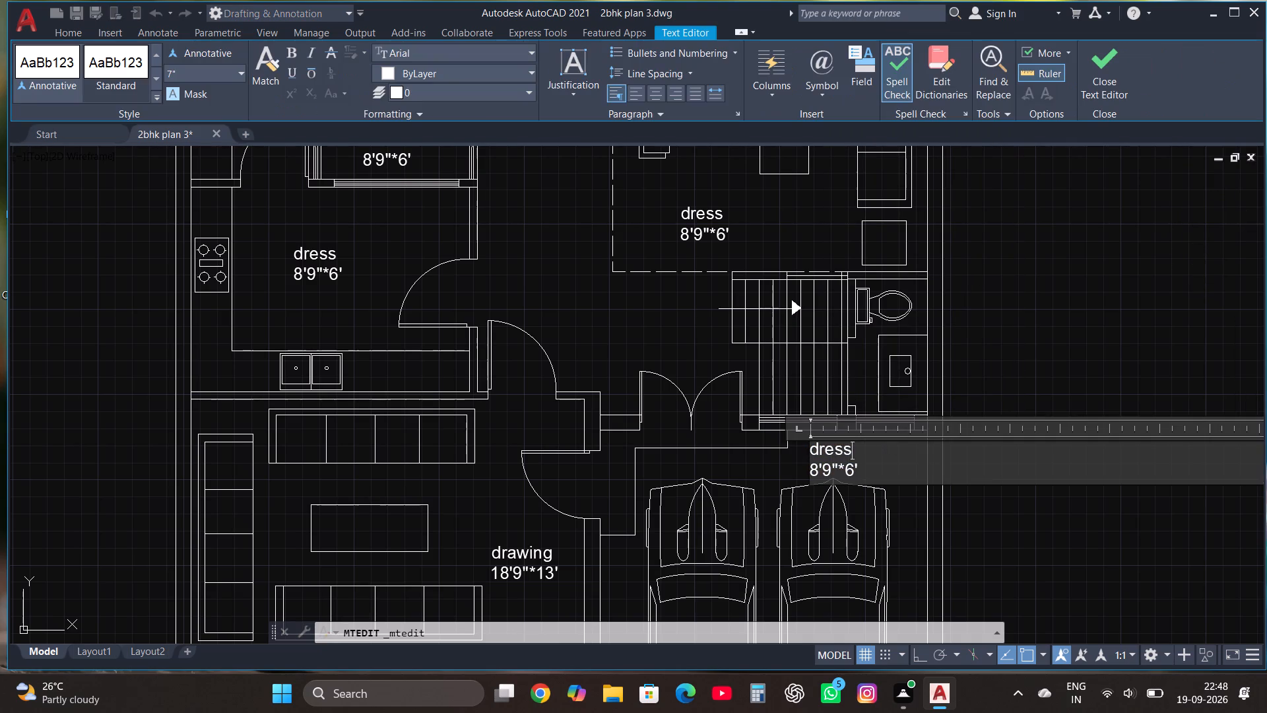
{"action": "key", "text": "BackSpace"}
{"action": "key", "text": "BackSpace"}
{"action": "key", "text": "BackSpace"}
{"action": "key", "text": "BackSpace"}
{"action": "key", "text": "BackSpace"}
{"action": "type", "text": "porch"}
Replace the size line in the porch label with 16'*17'9" and finish editing the label.
{"action": "left_click", "coordinate": [888, 469]}
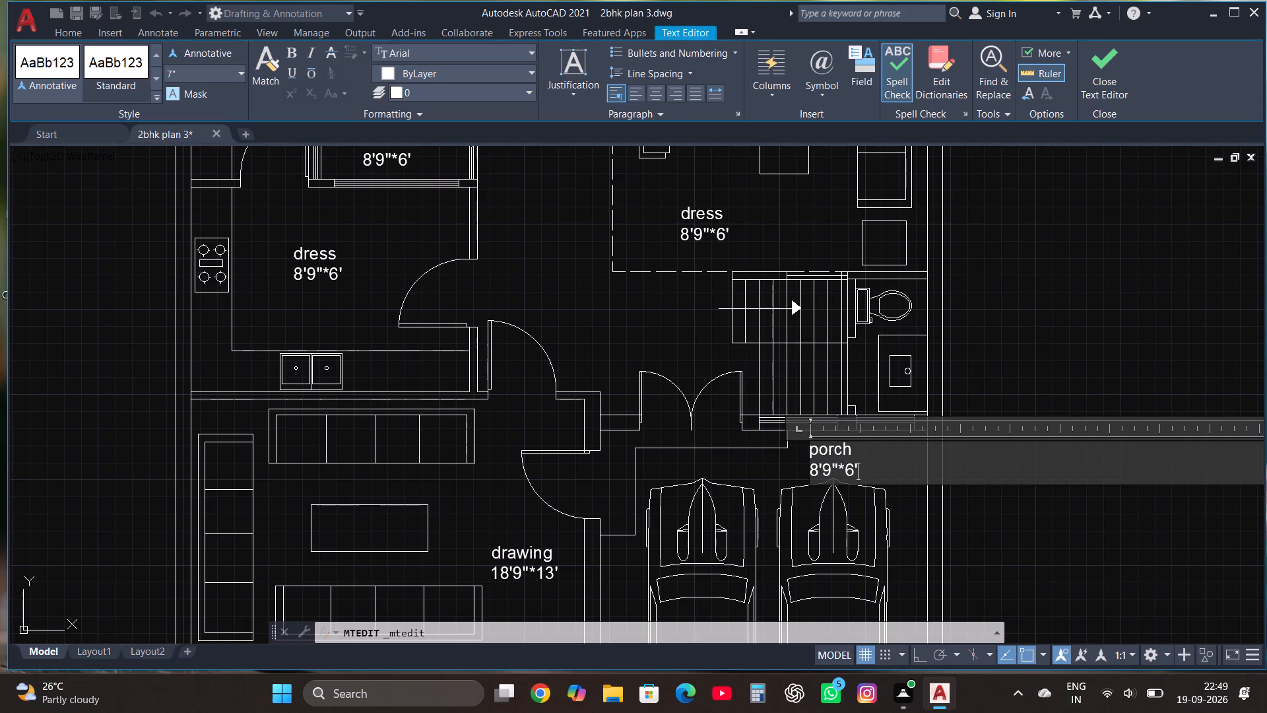
{"action": "key", "text": "BackSpace"}
{"action": "key", "text": "BackSpace"}
{"action": "key", "text": "BackSpace"}
{"action": "key", "text": "BackSpace"}
{"action": "key", "text": "BackSpace"}
{"action": "key", "text": "BackSpace"}
{"action": "key", "text": "BackSpace"}
{"action": "type", "text": "16'"}
{"action": "key", "text": "asterisk"}
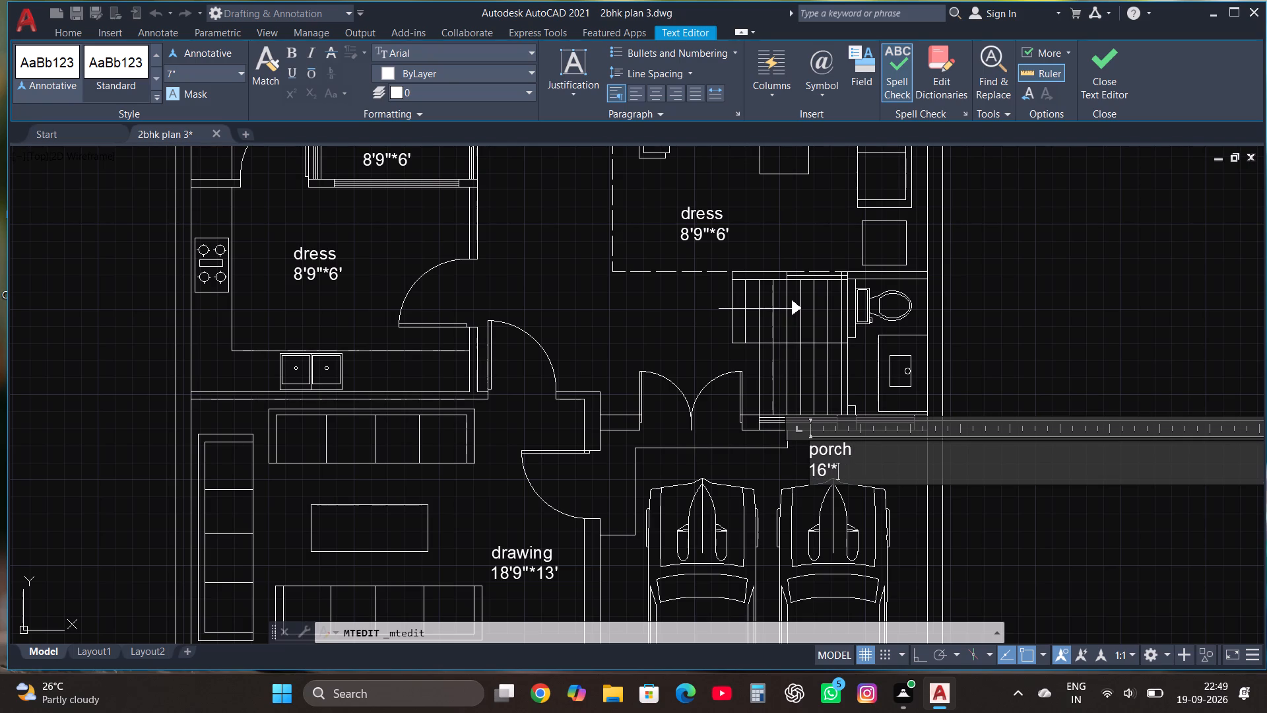
{"action": "type", "text": "17'"}
{"action": "key", "text": "9"}
{"action": "key", "text": "shift+quotedbl"}
{"action": "left_click", "coordinate": [1110, 57]}
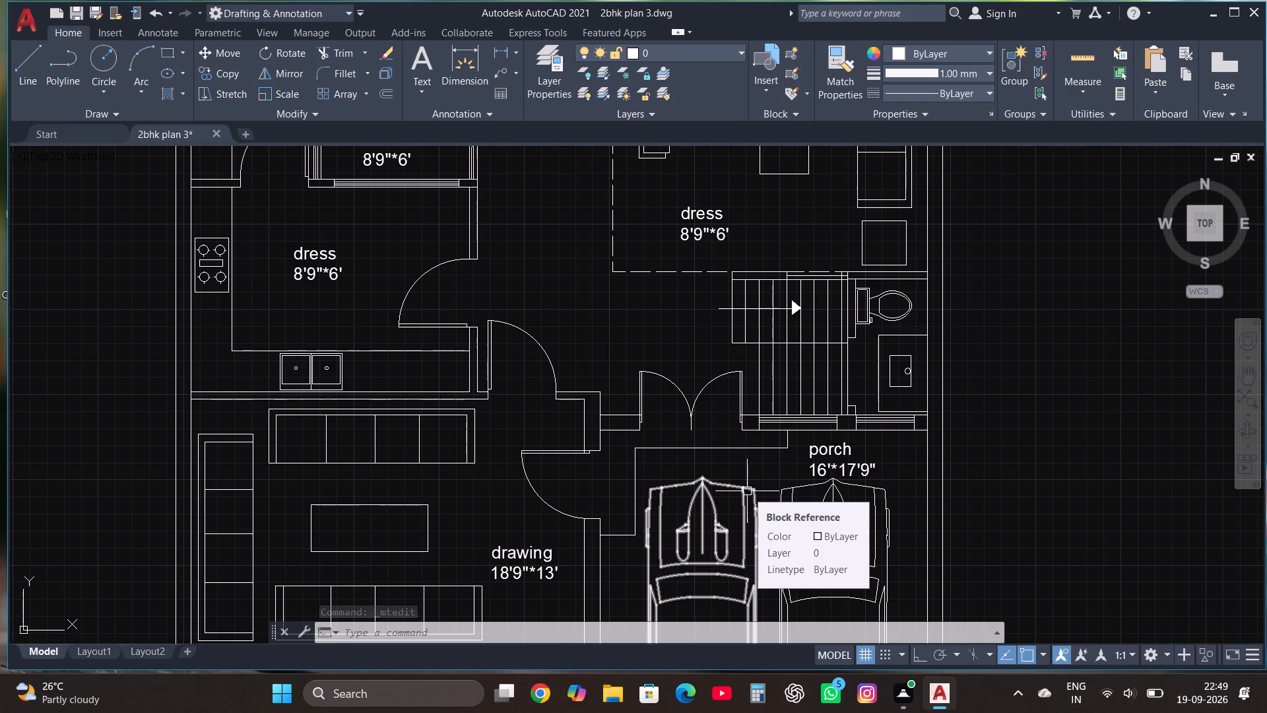
Change the name in the dress label of the room with the stove and double sink to "kitchen".
{"action": "scroll", "coordinate": [771, 444], "scroll_direction": "down", "scroll_amount": 1}
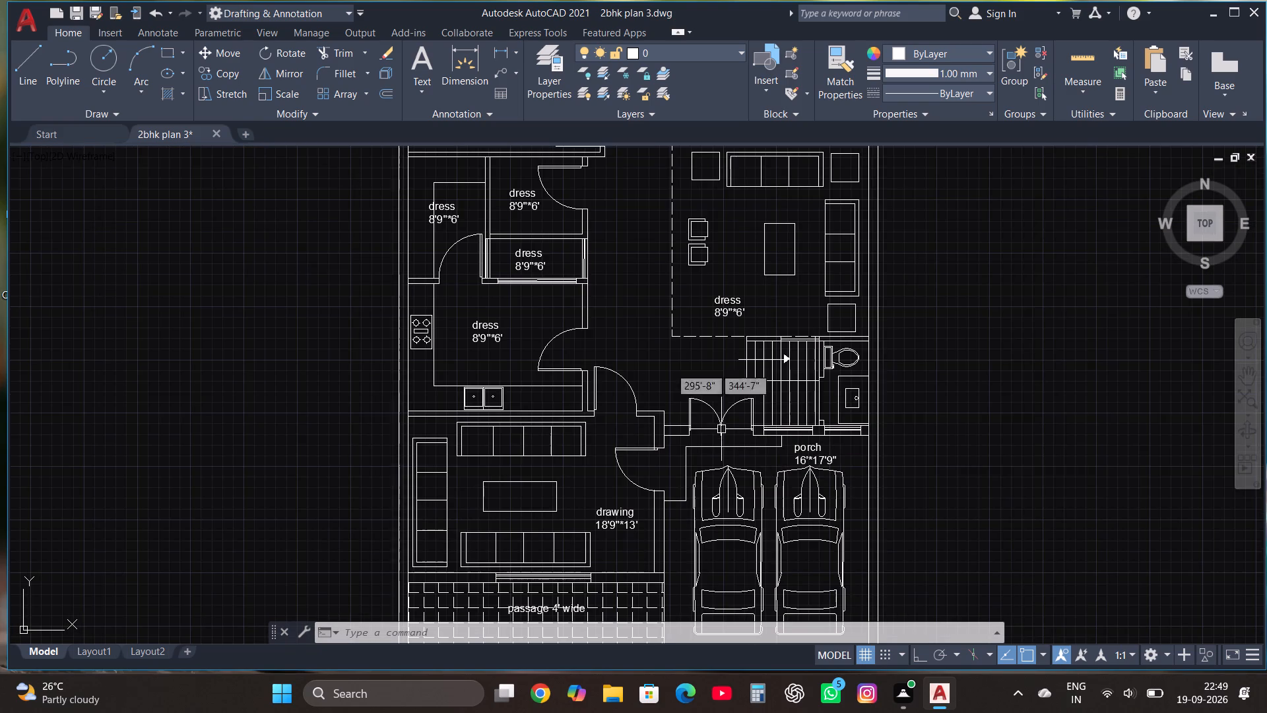
{"action": "scroll", "coordinate": [504, 292], "scroll_direction": "up", "scroll_amount": 2}
{"action": "left_click", "coordinate": [474, 366]}
{"action": "right_click", "coordinate": [474, 366]}
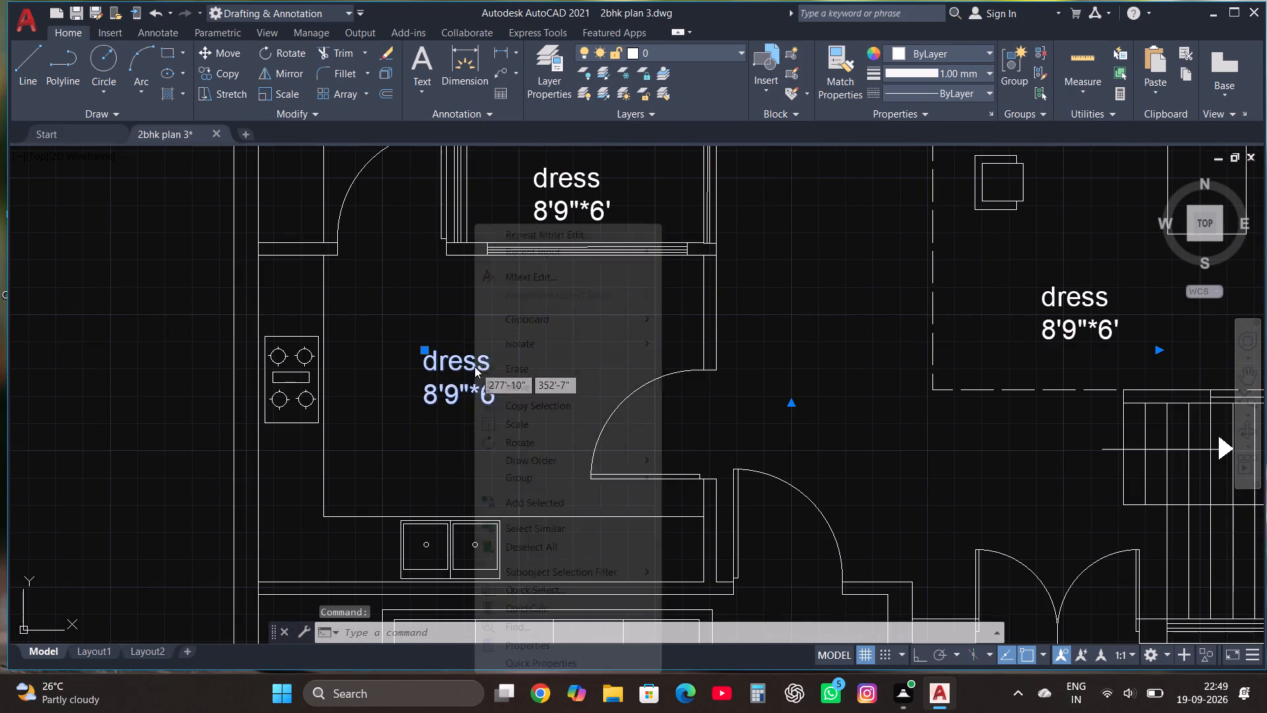
{"action": "left_click", "coordinate": [553, 276]}
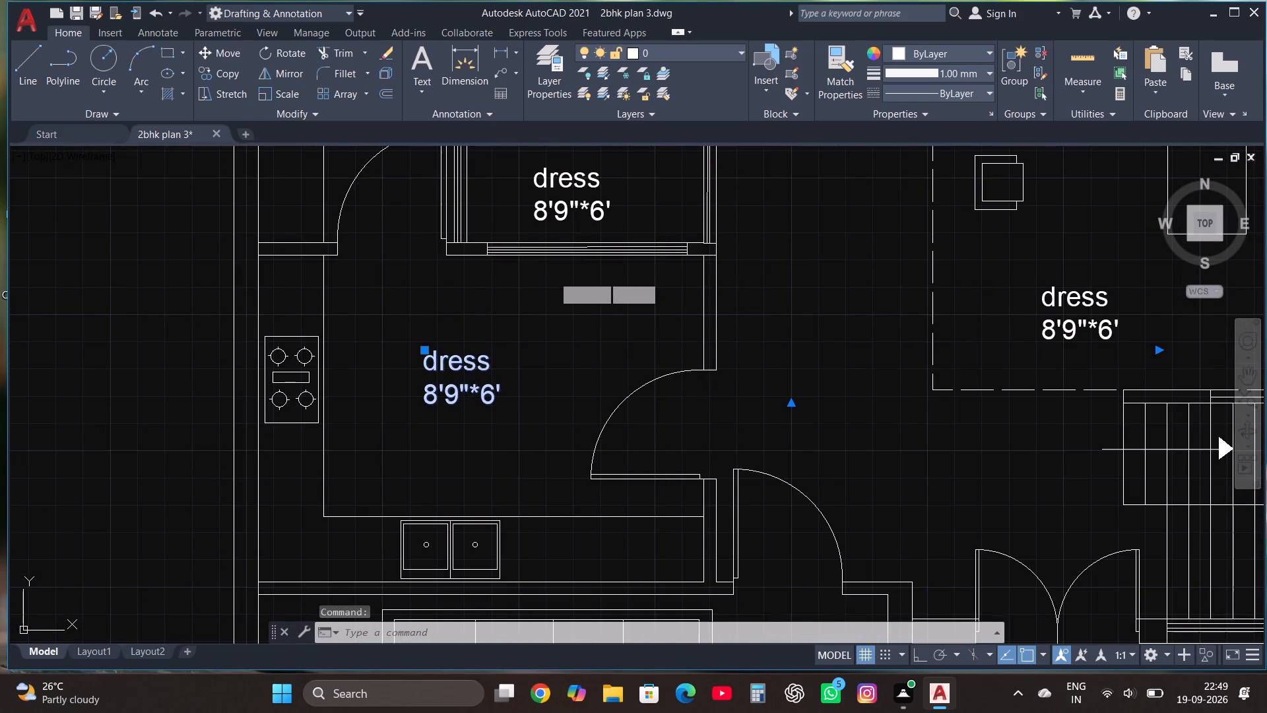
{"action": "left_click", "coordinate": [537, 353]}
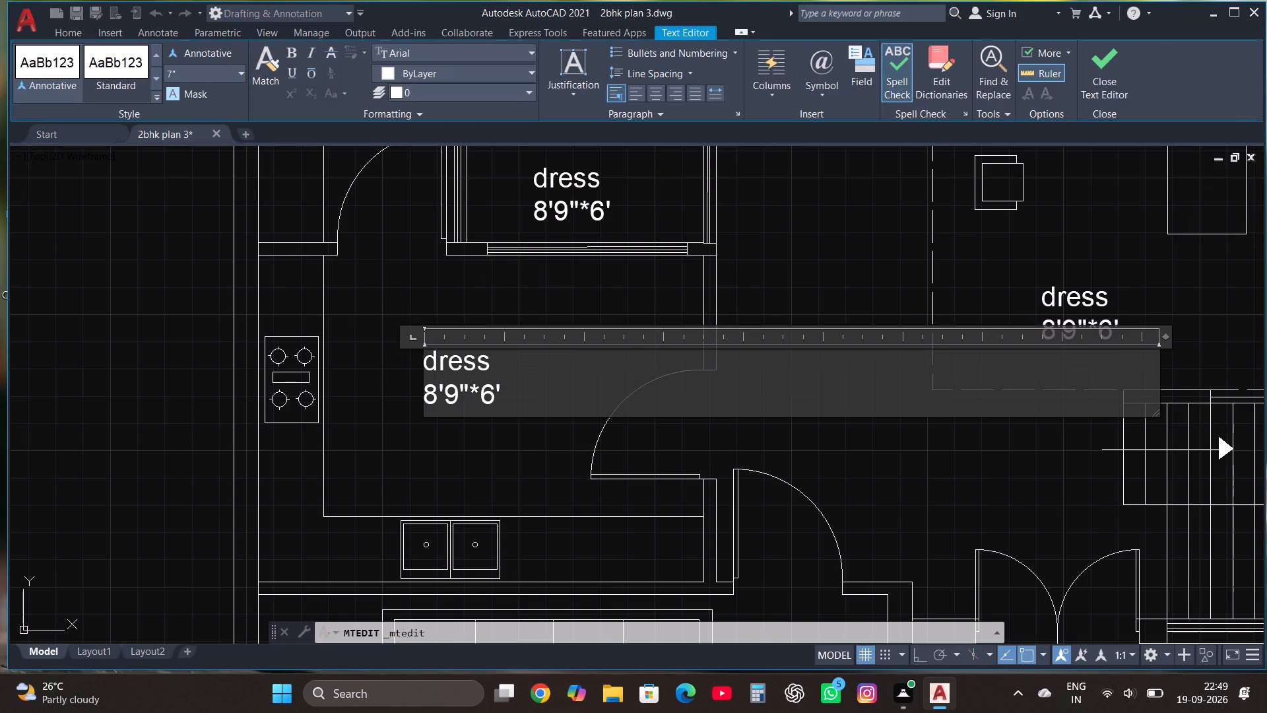
{"action": "key", "text": "BackSpace"}
{"action": "key", "text": "BackSpace"}
{"action": "key", "text": "BackSpace"}
{"action": "key", "text": "BackSpace"}
{"action": "key", "text": "BackSpace"}
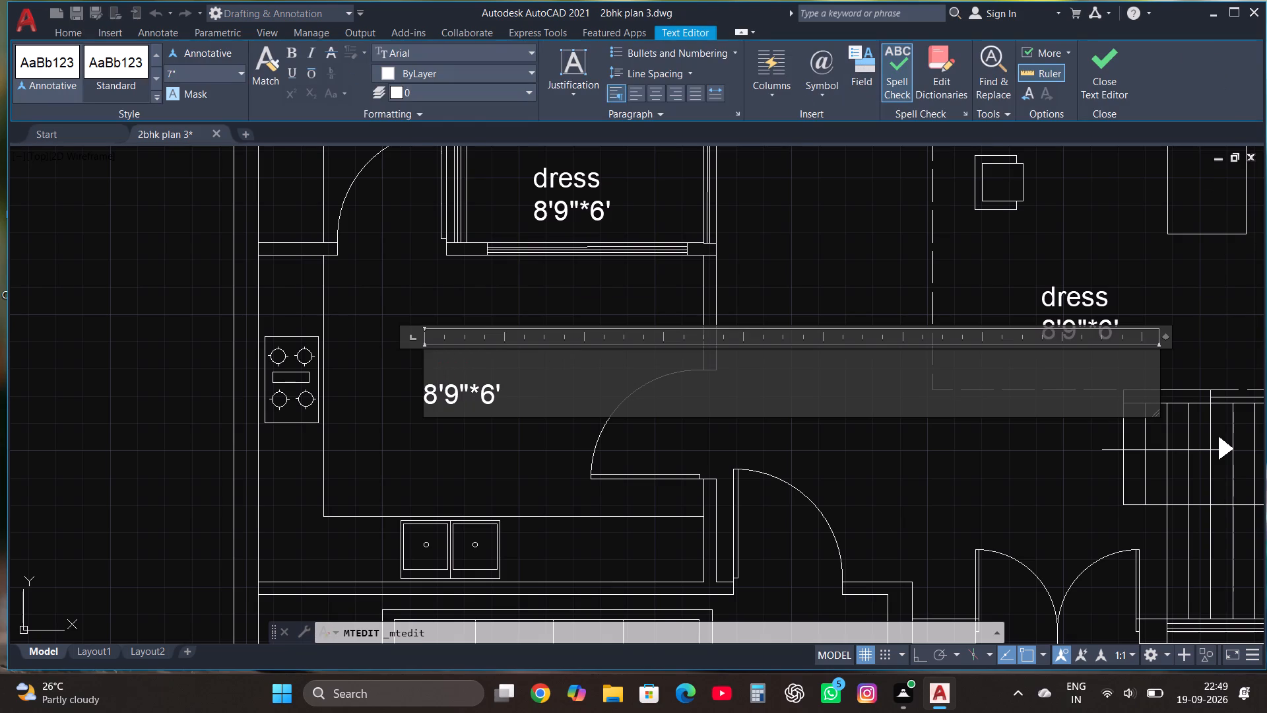
{"action": "type", "text": "kitchen"}
Replace the size line in the kitchen label with 13'7.5"*10' and finish editing the label.
{"action": "left_click", "coordinate": [511, 399]}
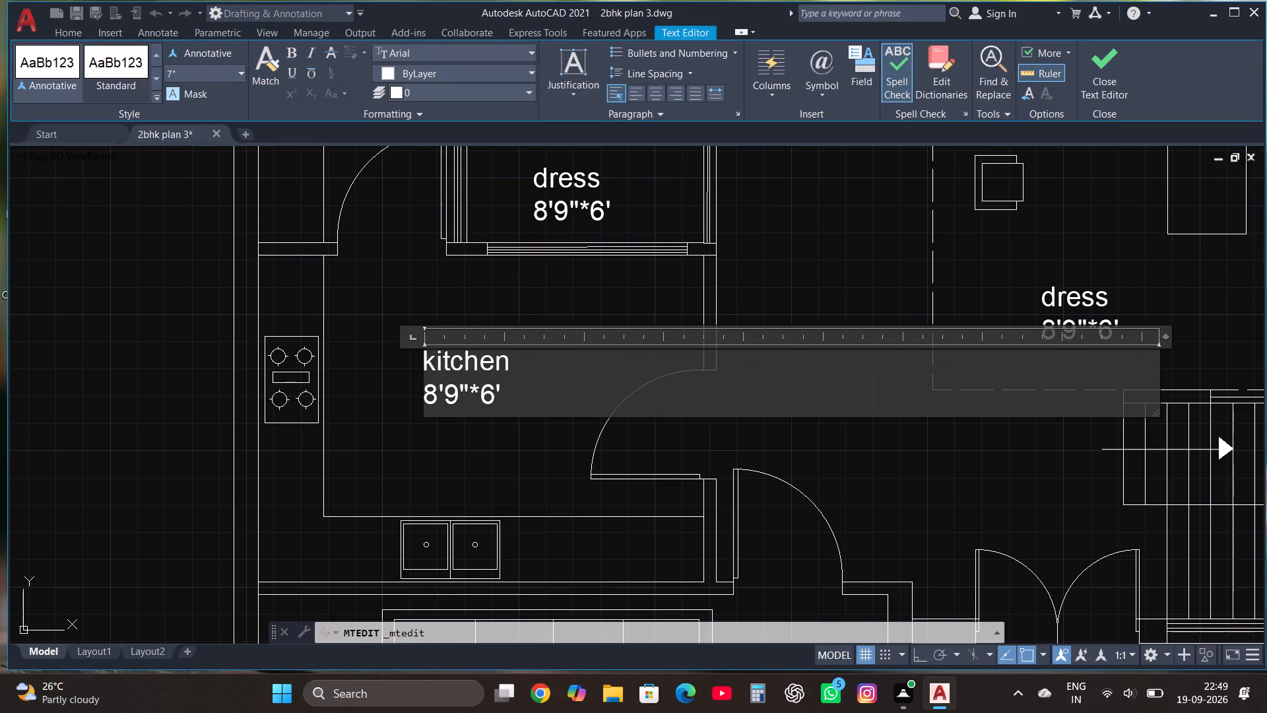
{"action": "key", "text": "BackSpace"}
{"action": "key", "text": "BackSpace"}
{"action": "key", "text": "BackSpace"}
{"action": "key", "text": "BackSpace"}
{"action": "key", "text": "BackSpace"}
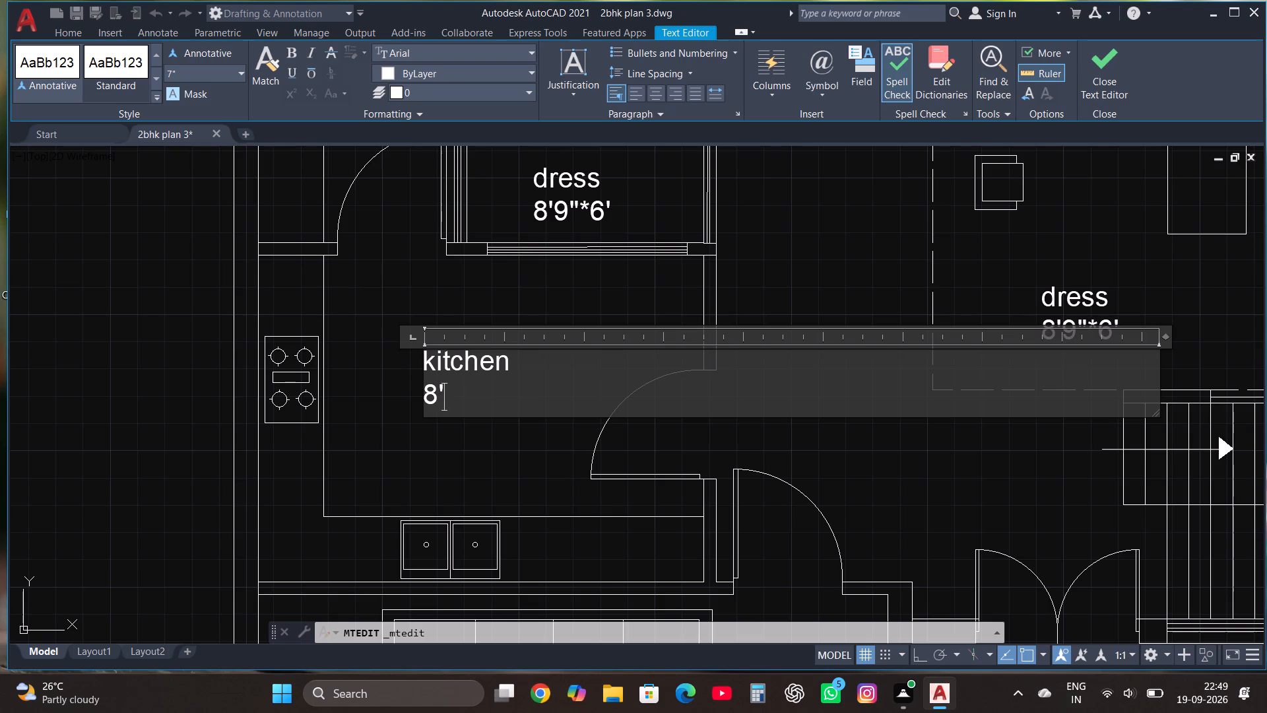
{"action": "key", "text": "BackSpace"}
{"action": "key", "text": "BackSpace"}
{"action": "type", "text": "13'"}
{"action": "type", "text": "7.5\""}
{"action": "key", "text": "asterisk"}
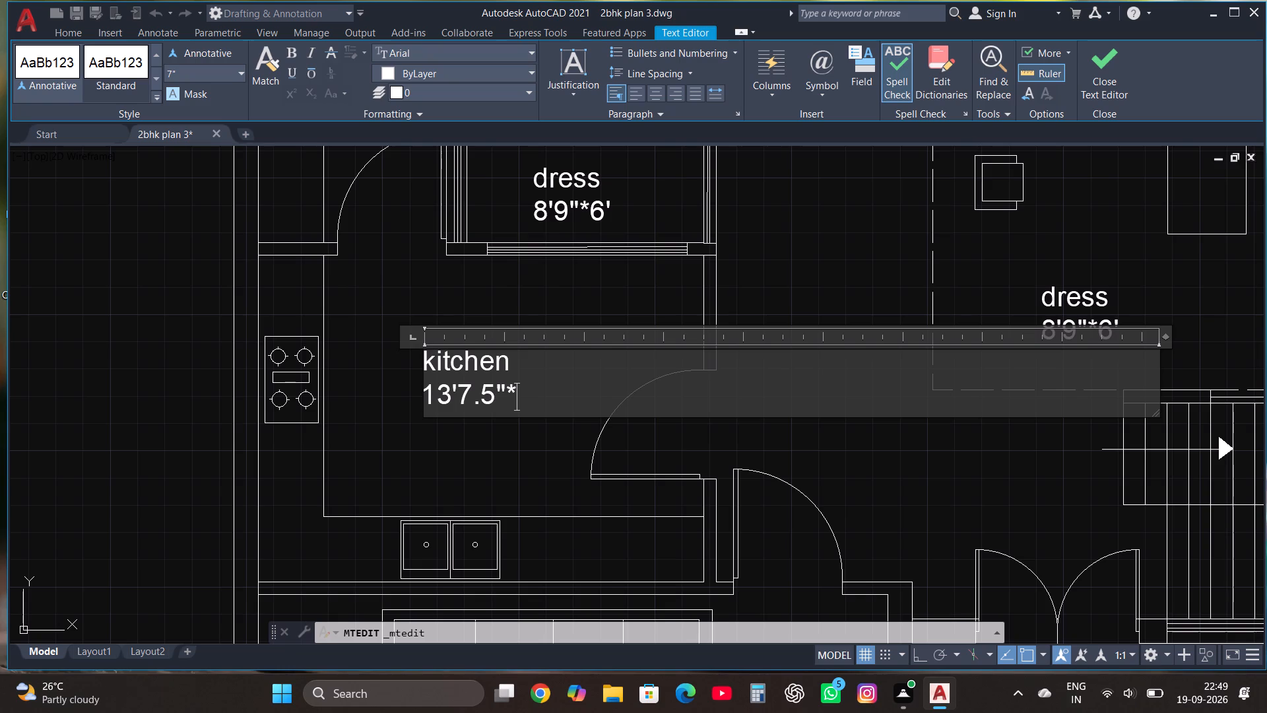
{"action": "type", "text": "10'"}
{"action": "left_click", "coordinate": [1095, 74]}
Change the name in the dress label of the small enclosed space directly north of the kitchen to "open".
{"action": "scroll", "coordinate": [631, 480], "scroll_direction": "down", "scroll_amount": 1}
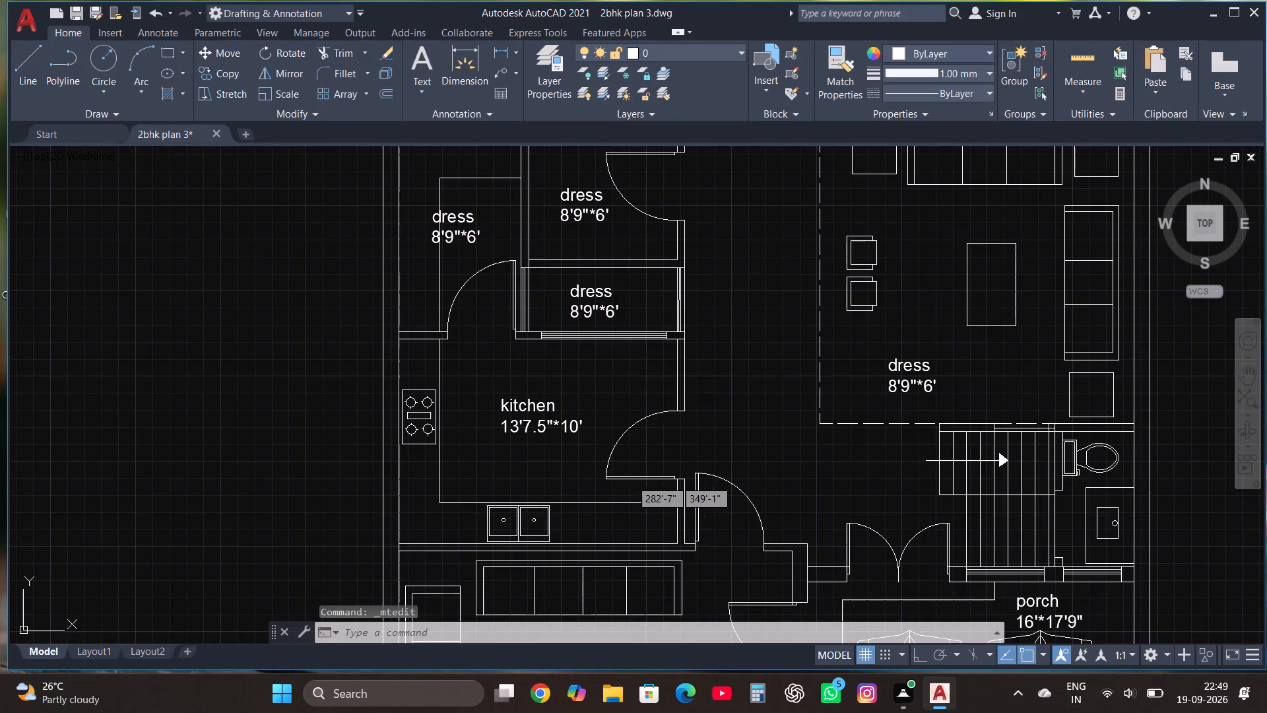
{"action": "scroll", "coordinate": [598, 306], "scroll_direction": "up", "scroll_amount": 2}
{"action": "left_click", "coordinate": [573, 267]}
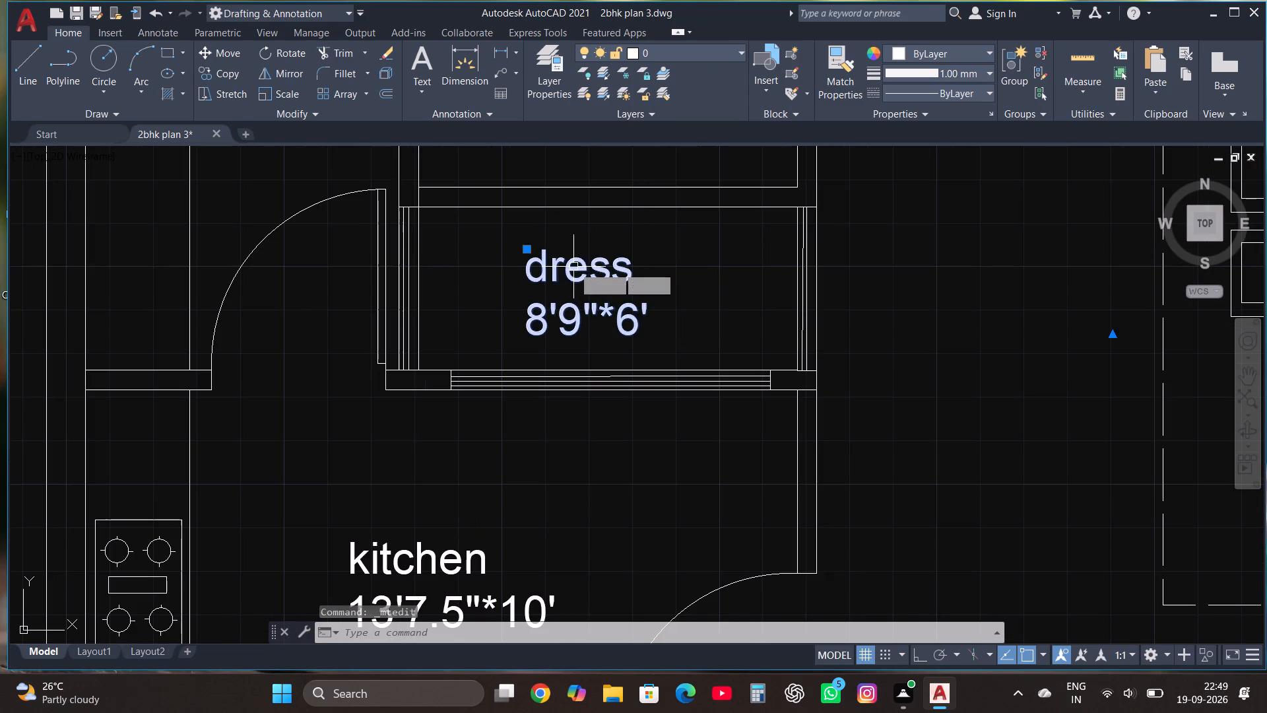
{"action": "right_click", "coordinate": [573, 267]}
{"action": "left_click", "coordinate": [635, 280]}
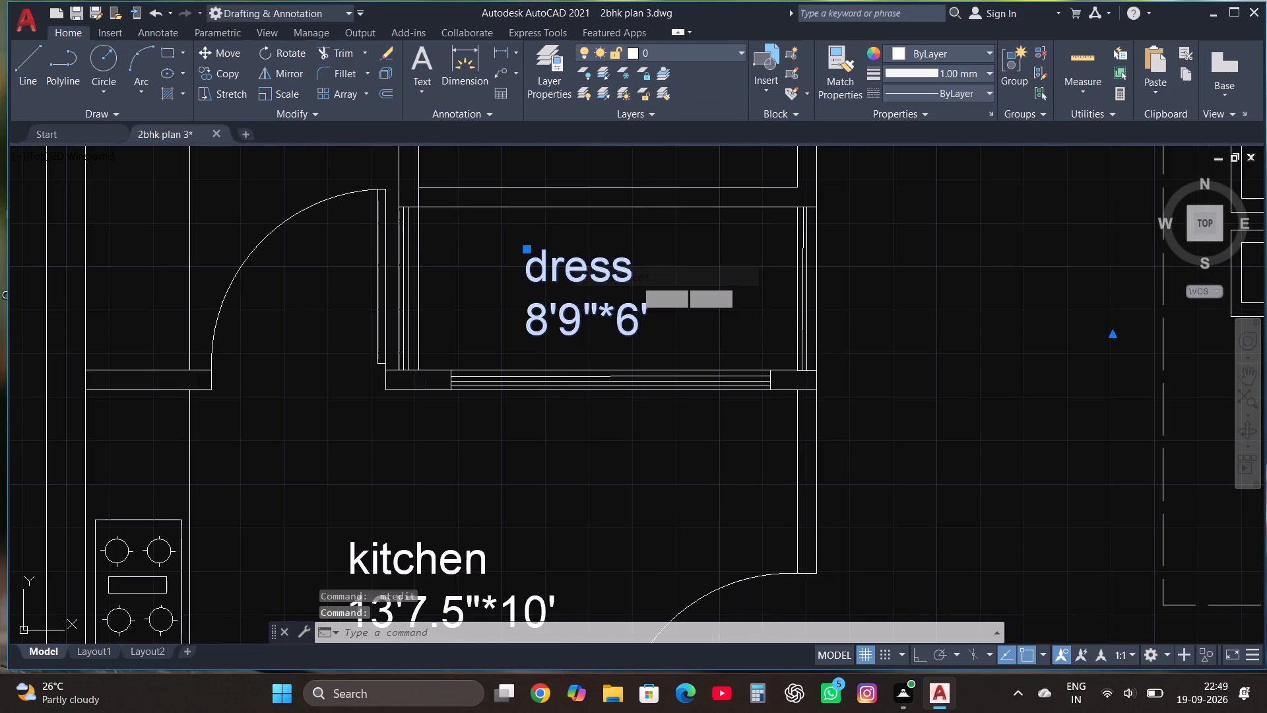
{"action": "left_click", "coordinate": [659, 273]}
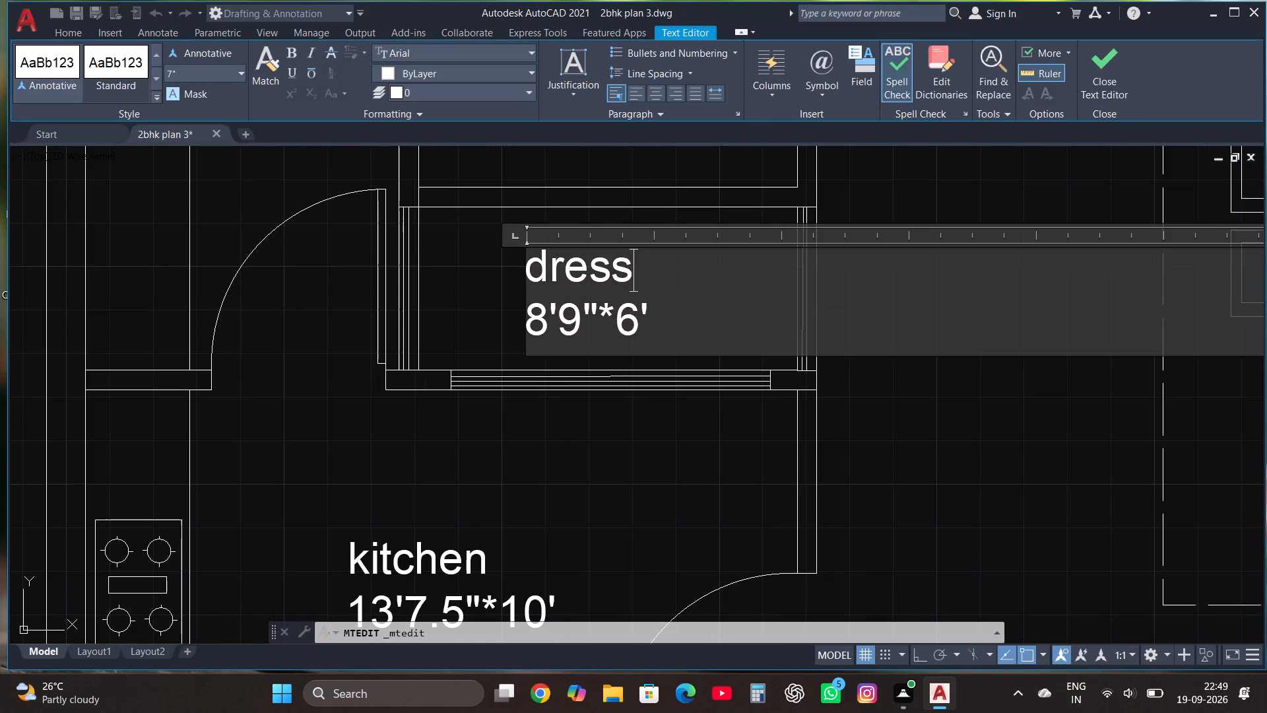
{"action": "key", "text": "BackSpace"}
{"action": "key", "text": "BackSpace"}
{"action": "key", "text": "BackSpace"}
{"action": "key", "text": "BackSpace"}
{"action": "key", "text": "BackSpace"}
{"action": "key", "text": "BackSpace"}
{"action": "key", "text": "BackSpace"}
{"action": "key", "text": "BackSpace"}
{"action": "key", "text": "BackSpace"}
{"action": "key", "text": "BackSpace"}
{"action": "key", "text": "BackSpace"}
{"action": "key", "text": "BackSpace"}
{"action": "key", "text": "BackSpace"}
{"action": "type", "text": "open"}
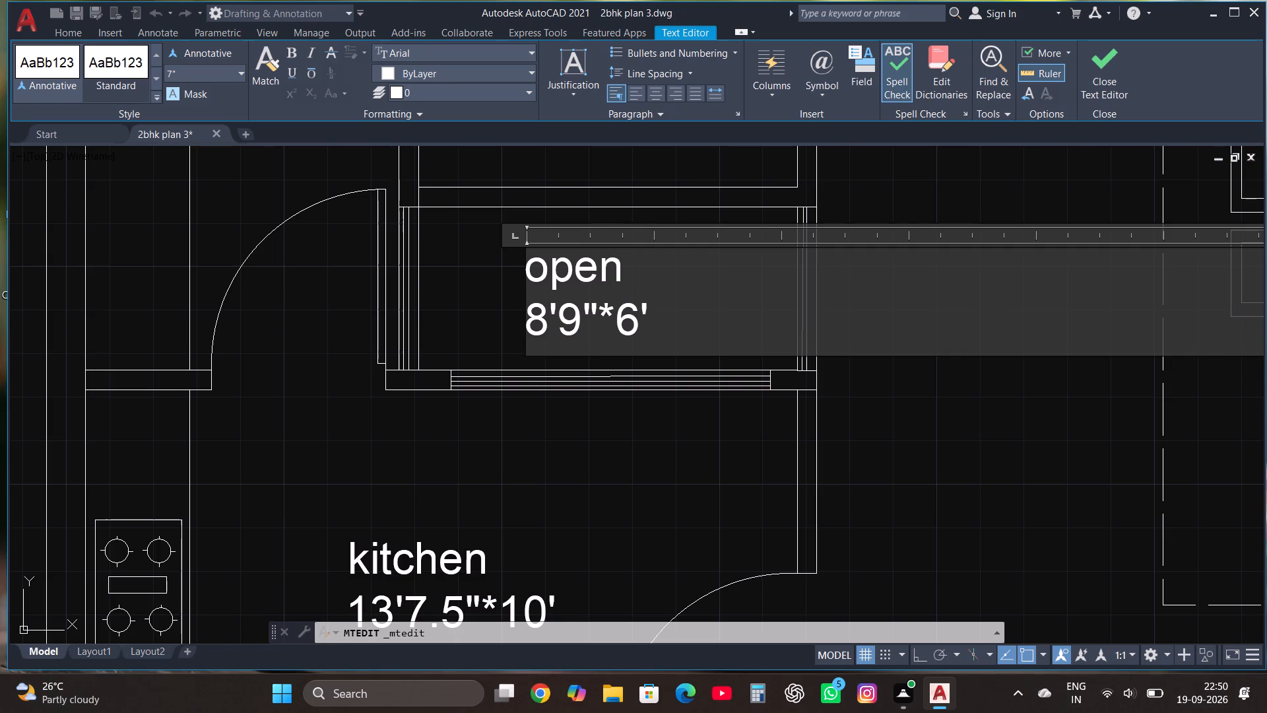
Replace the size line in the open label with 7'3"*3'1.5" and finish editing the label.
{"action": "left_click", "coordinate": [694, 321]}
{"action": "key", "text": "BackSpace"}
{"action": "key", "text": "BackSpace"}
{"action": "key", "text": "BackSpace"}
{"action": "key", "text": "BackSpace"}
{"action": "key", "text": "BackSpace"}
{"action": "key", "text": "BackSpace"}
{"action": "key", "text": "BackSpace"}
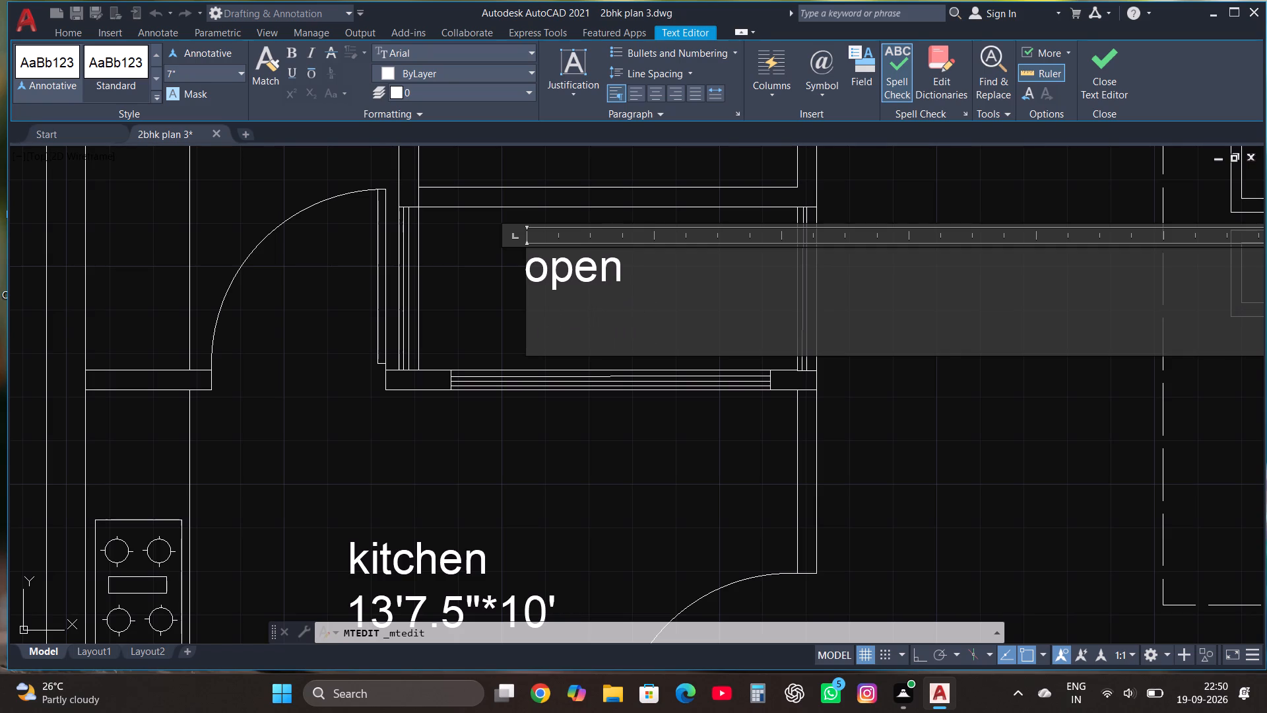
{"action": "type", "text": "7'"}
{"action": "type", "text": "3\"*"}
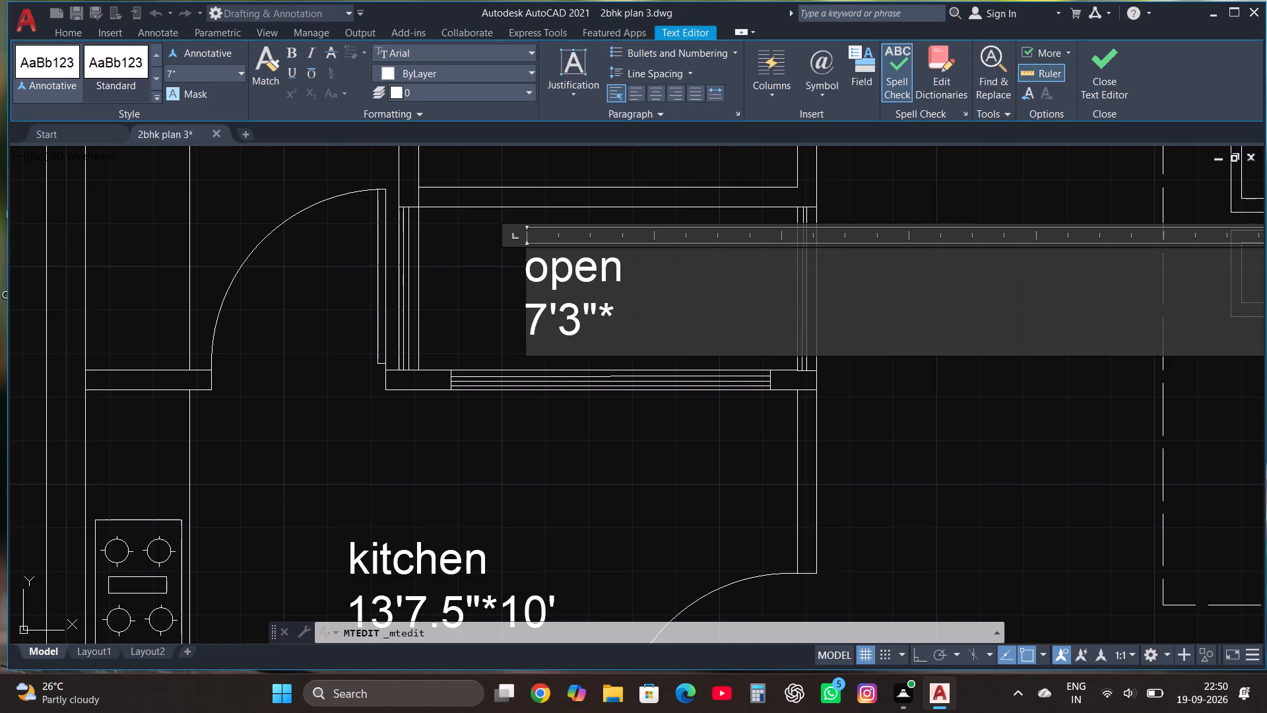
{"action": "type", "text": "3'"}
{"action": "key", "text": "4"}
{"action": "key", "text": "BackSpace"}
{"action": "type", "text": "1.5\""}
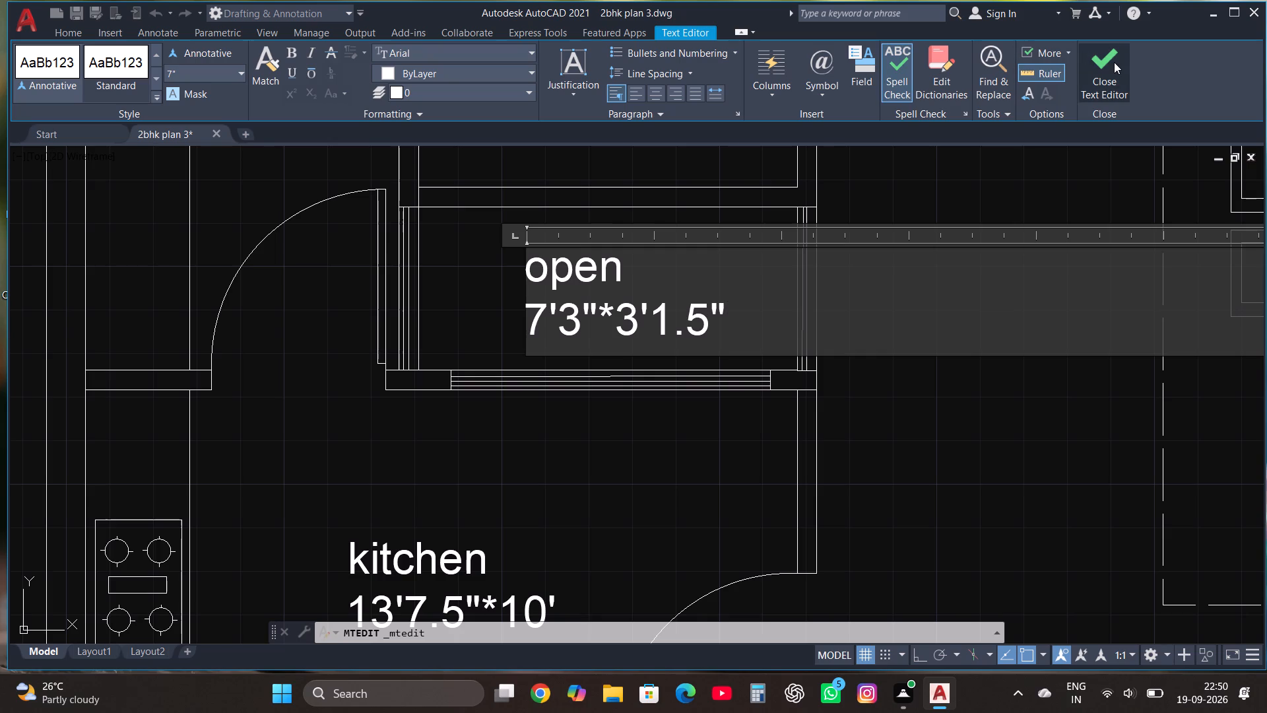
{"action": "left_click", "coordinate": [1103, 63]}
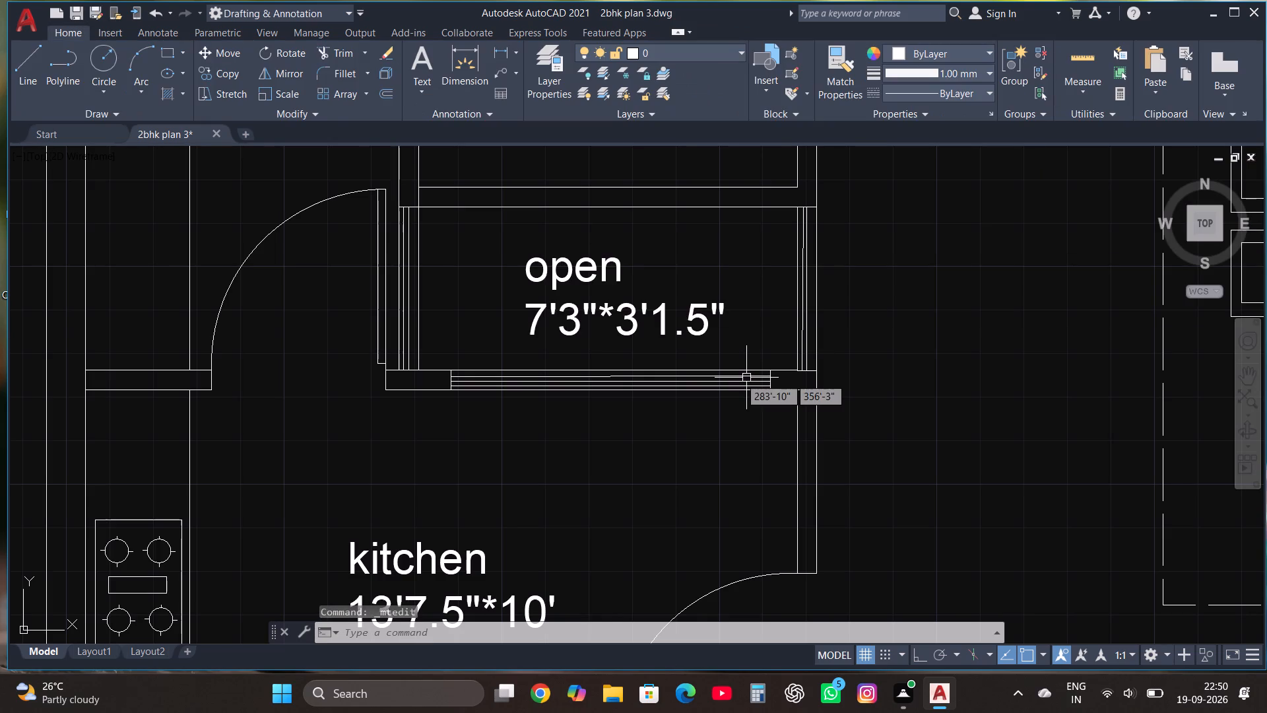
Change the name in the dress label of the narrow room northwest of the open space to "r.kitchen".
{"action": "scroll", "coordinate": [727, 376], "scroll_direction": "down", "scroll_amount": 2}
{"action": "scroll", "coordinate": [544, 289], "scroll_direction": "up", "scroll_amount": 1}
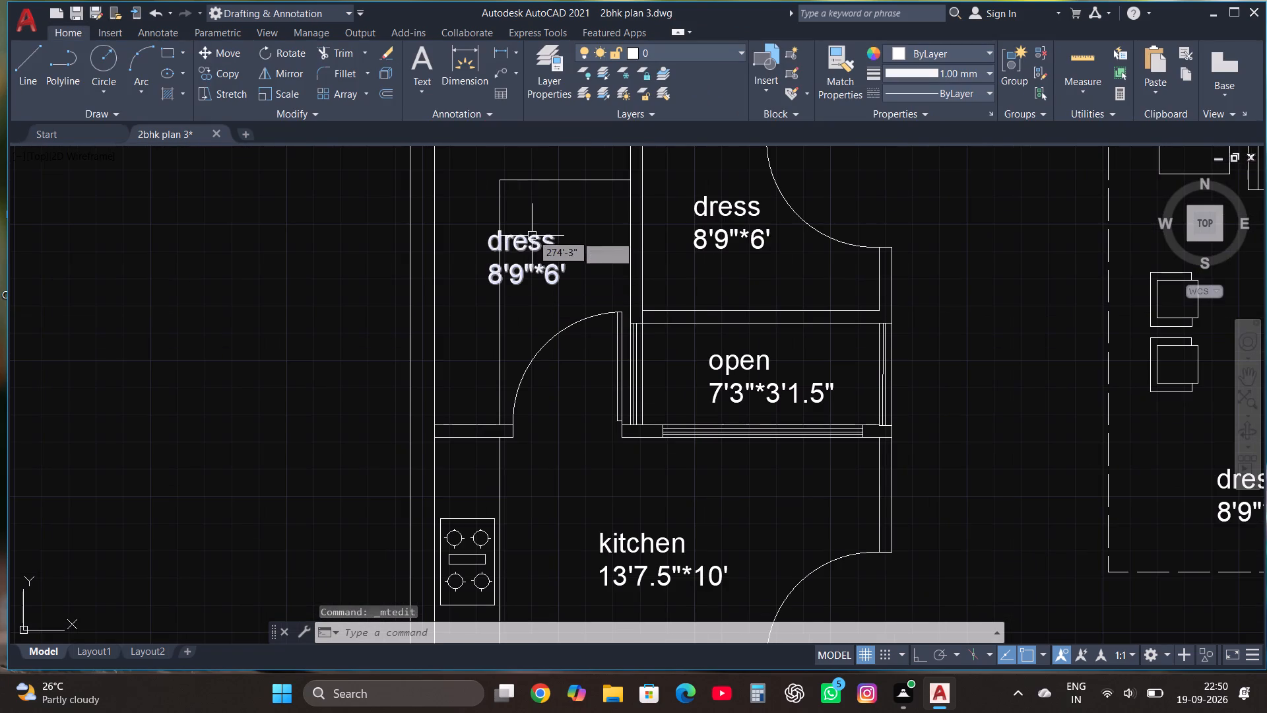
{"action": "left_click", "coordinate": [533, 246]}
{"action": "right_click", "coordinate": [533, 246]}
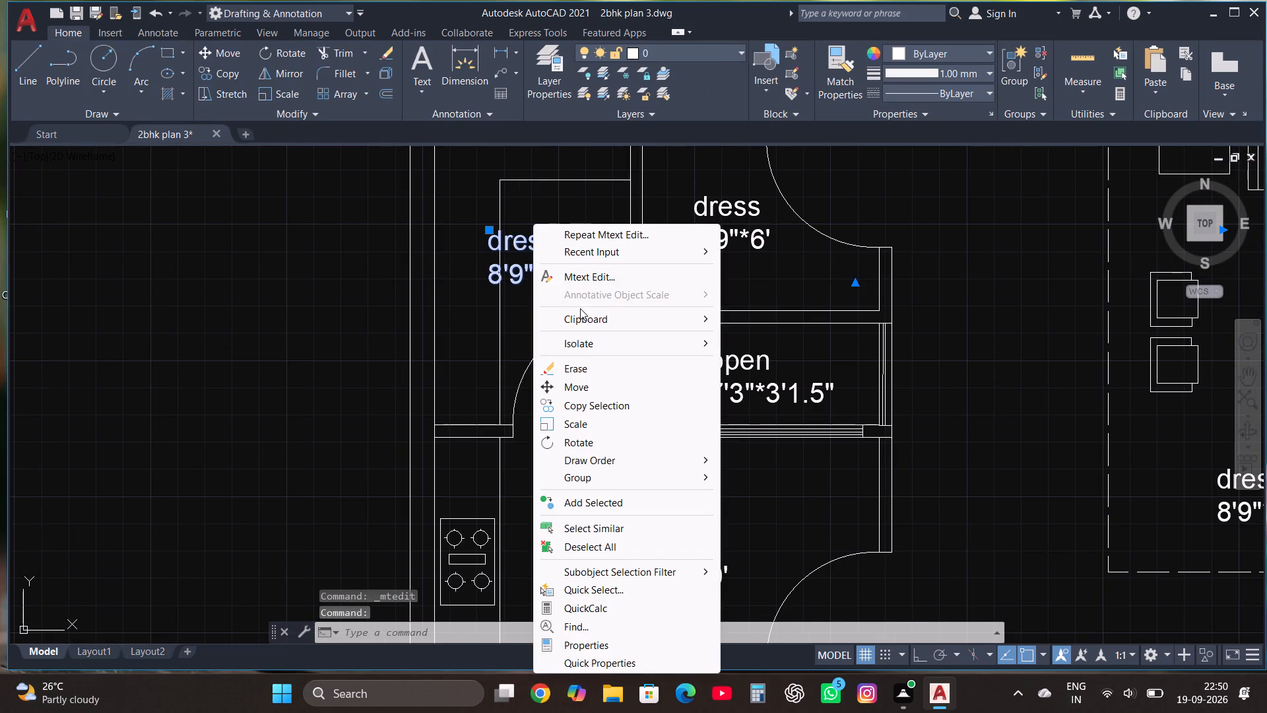
{"action": "left_click", "coordinate": [583, 274]}
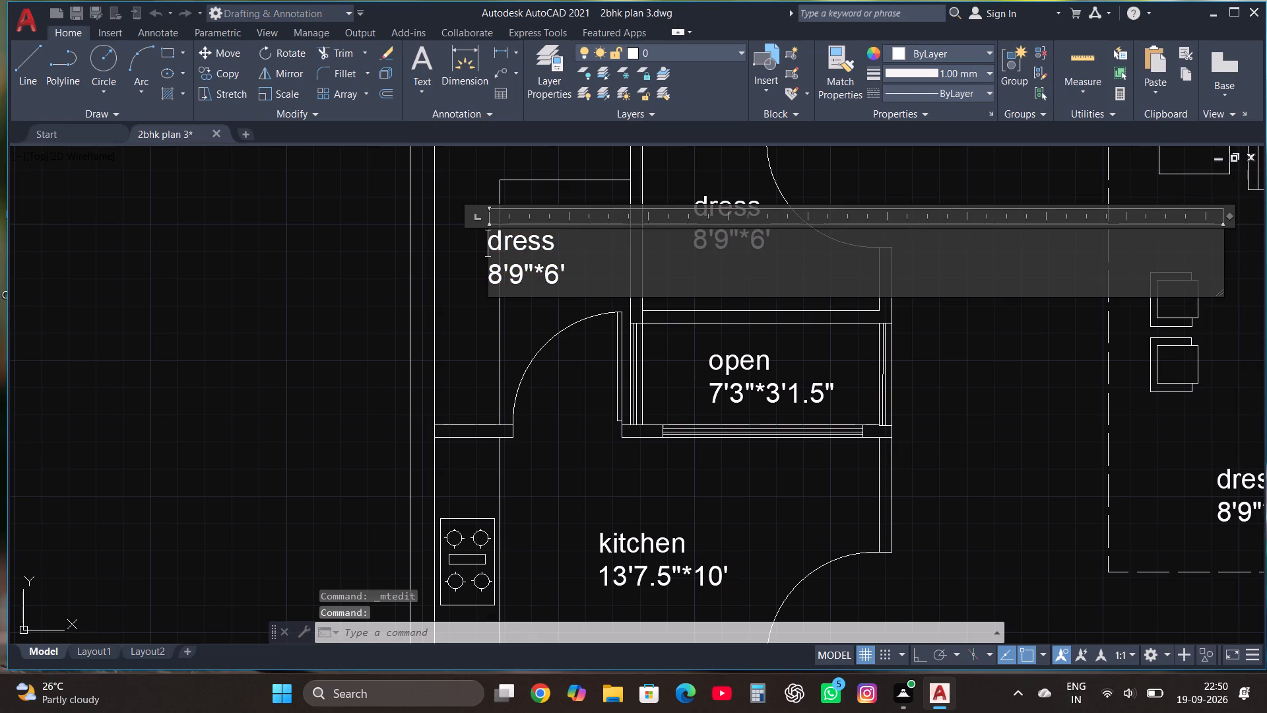
{"action": "left_click", "coordinate": [568, 244]}
{"action": "key", "text": "BackSpace"}
{"action": "key", "text": "BackSpace"}
{"action": "key", "text": "BackSpace"}
{"action": "key", "text": "BackSpace"}
{"action": "key", "text": "BackSpace"}
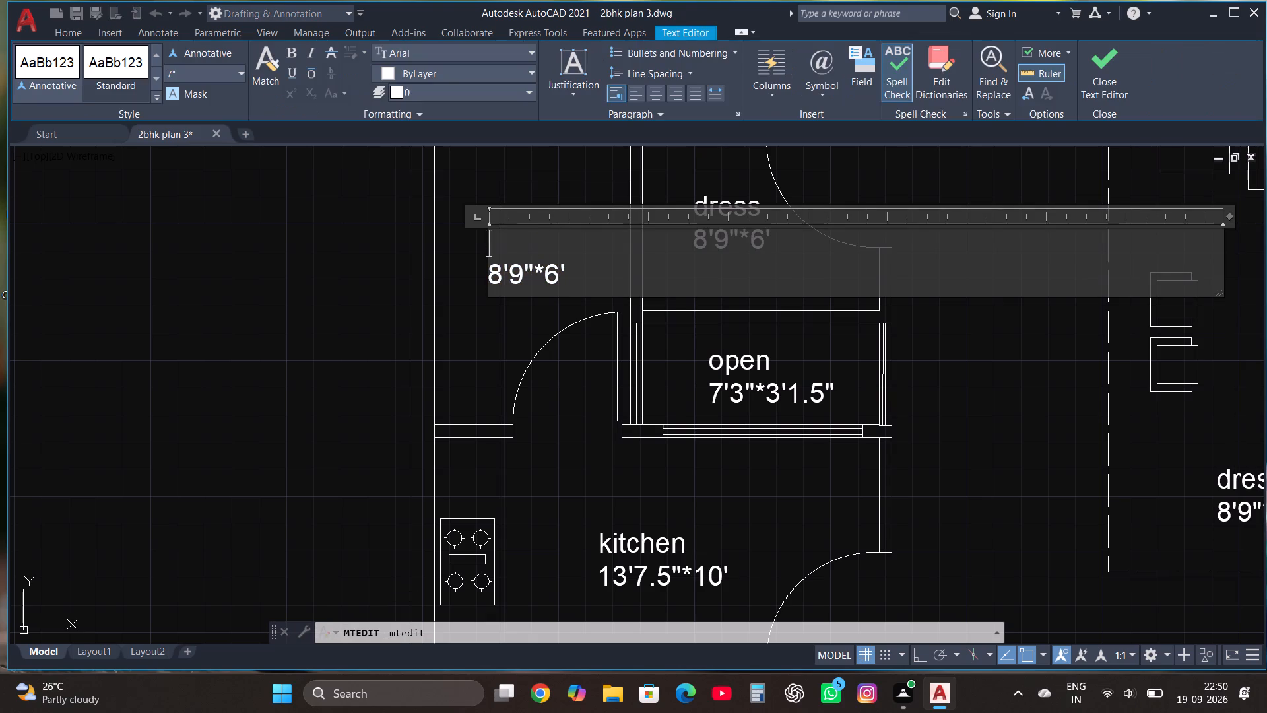
{"action": "key", "text": "k"}
{"action": "key", "text": "BackSpace"}
{"action": "key", "text": "r"}
{"action": "key", "text": "period"}
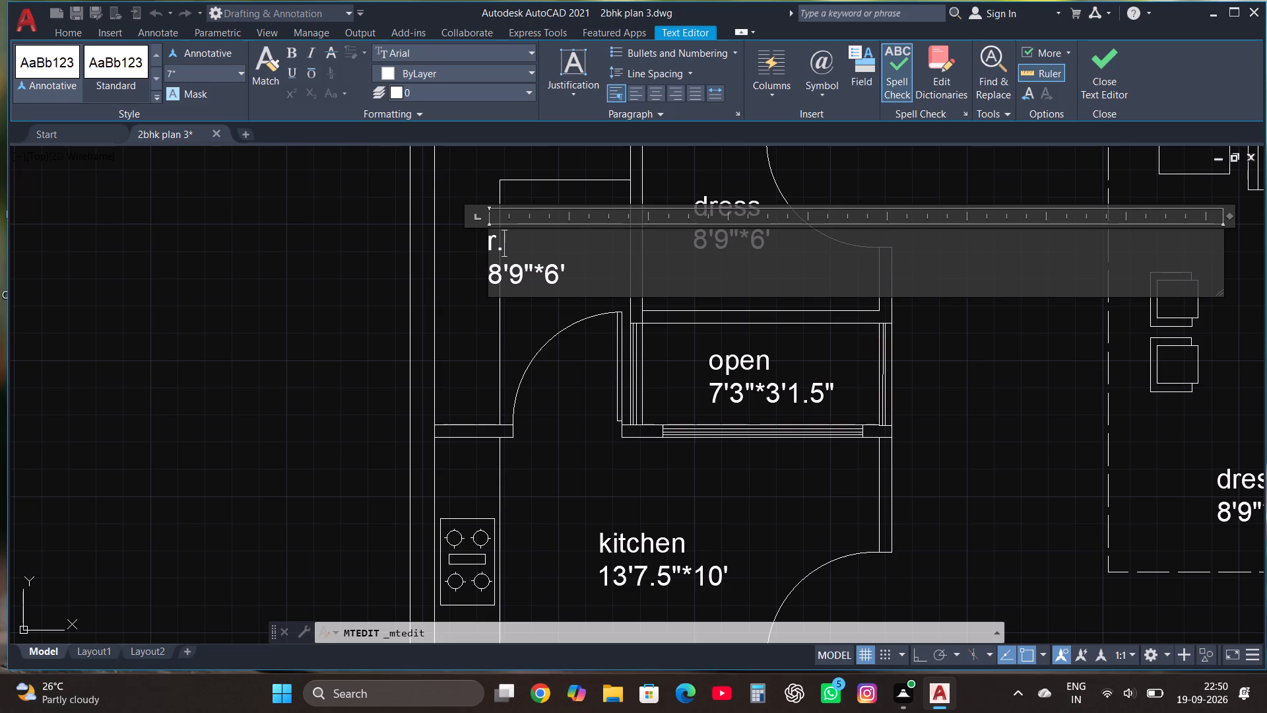
{"action": "type", "text": "kitchen"}
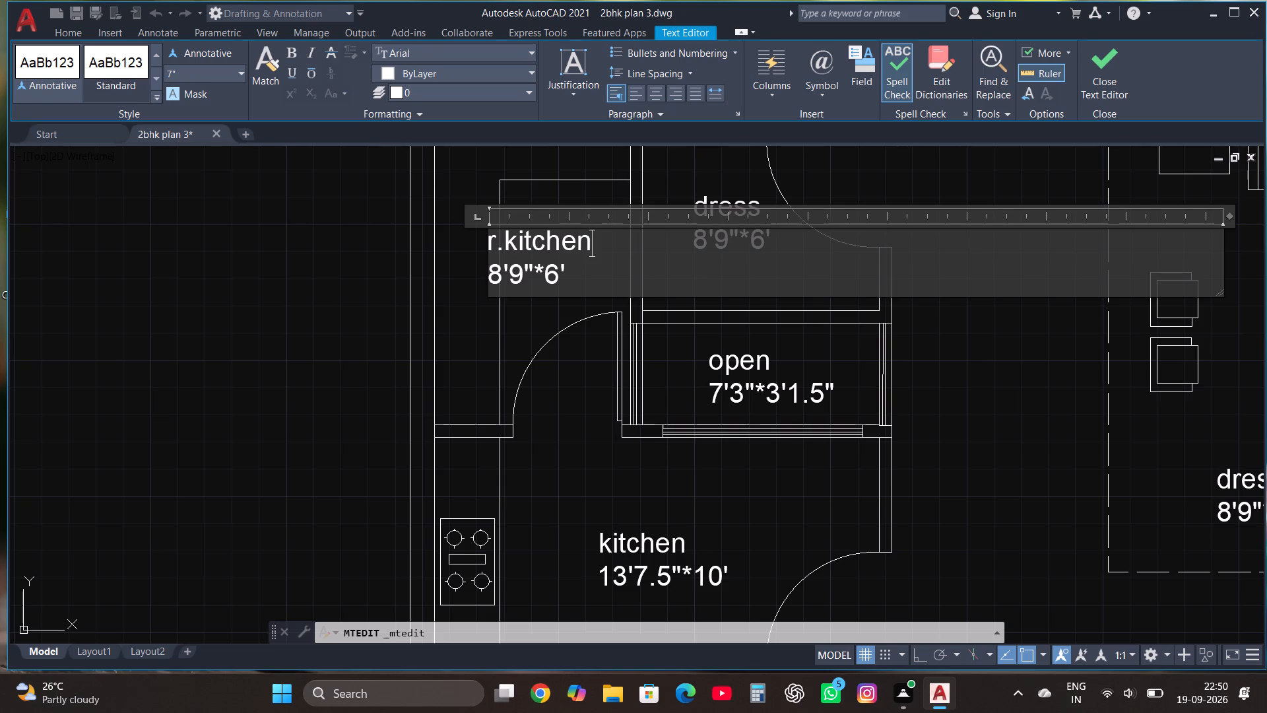
Replace the size line in the r.kitchen label with 6'*9'6" and finish editing the label.
{"action": "left_click", "coordinate": [589, 281]}
{"action": "key", "text": "BackSpace"}
{"action": "key", "text": "BackSpace"}
{"action": "key", "text": "BackSpace"}
{"action": "key", "text": "BackSpace"}
{"action": "key", "text": "BackSpace"}
{"action": "key", "text": "BackSpace"}
{"action": "key", "text": "BackSpace"}
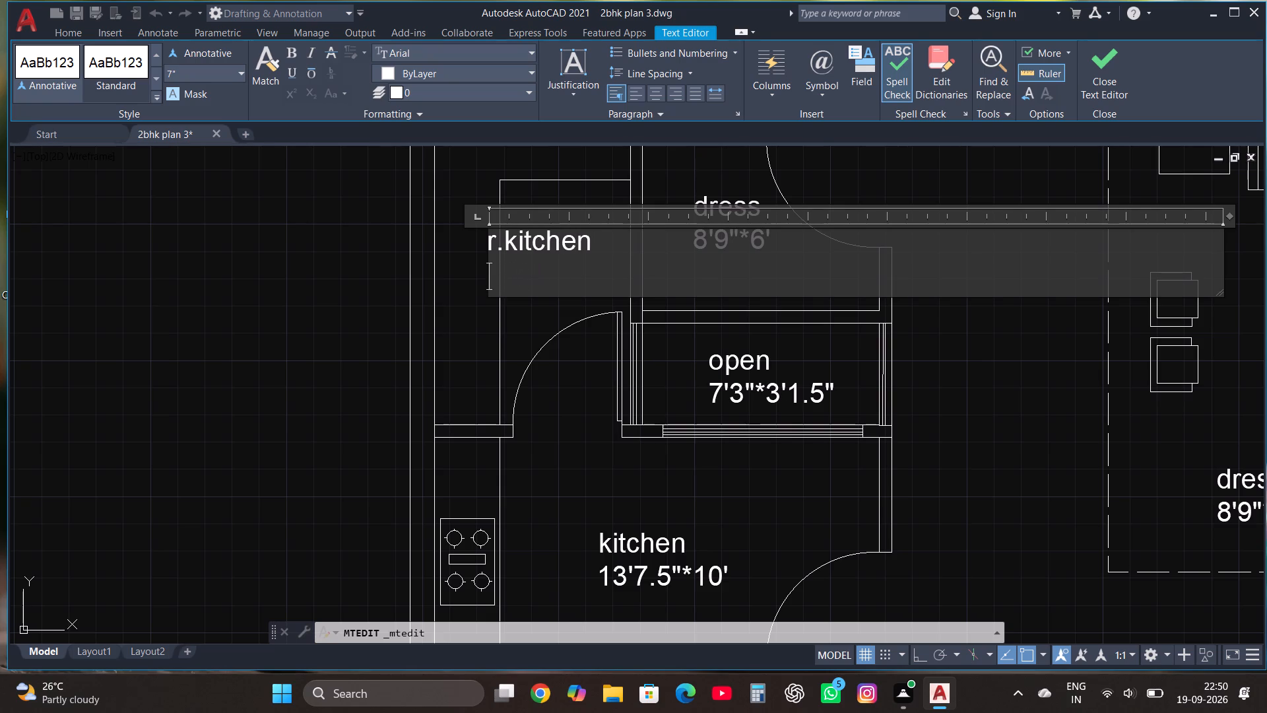
{"action": "key", "text": "6"}
{"action": "key", "text": "apostrophe"}
{"action": "key", "text": "asterisk"}
{"action": "type", "text": "9'6\""}
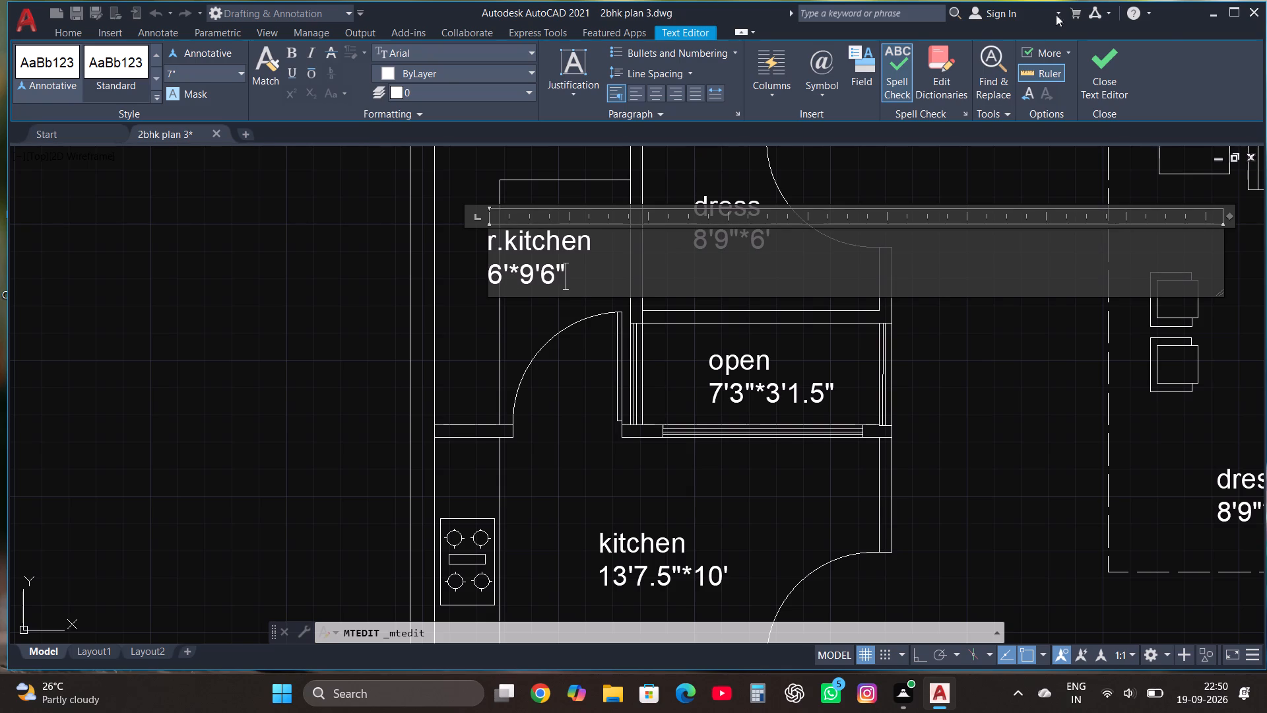
{"action": "left_click", "coordinate": [1097, 83]}
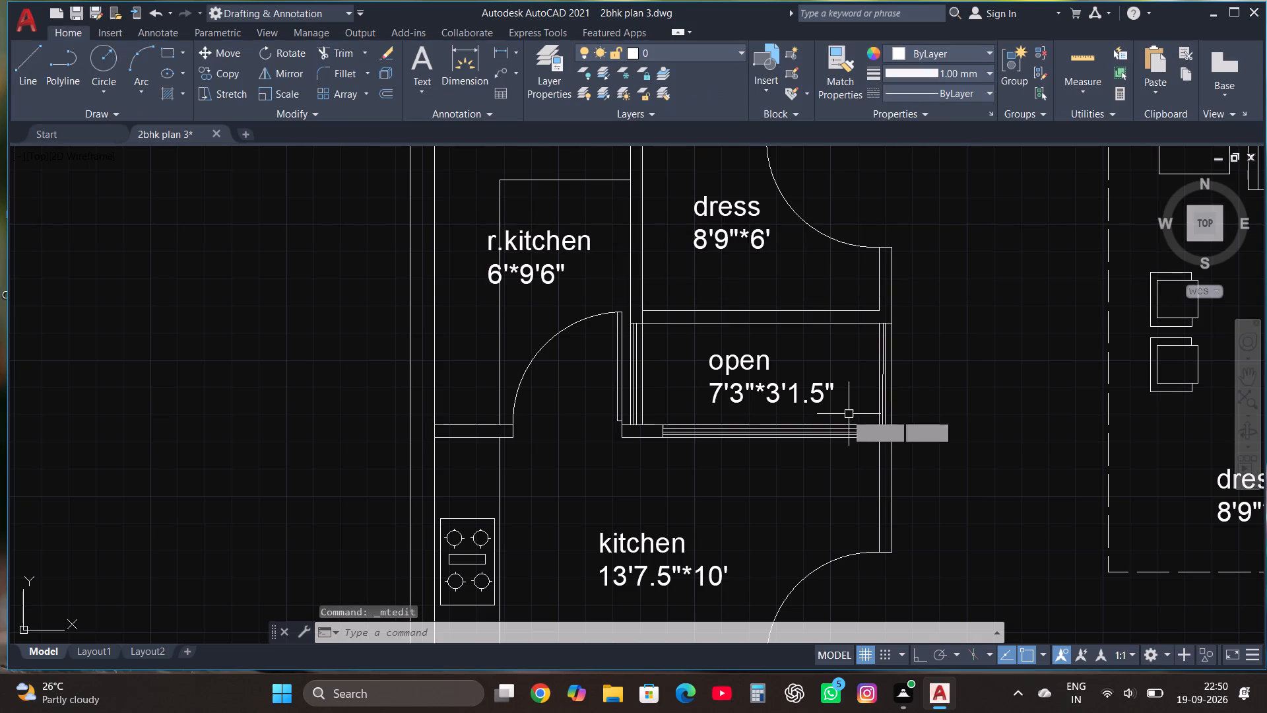
Change the name in the dress label of the small room directly north of the open space to "store".
{"action": "scroll", "coordinate": [831, 421], "scroll_direction": "down", "scroll_amount": 1}
{"action": "scroll", "coordinate": [778, 301], "scroll_direction": "up", "scroll_amount": 2}
{"action": "left_click", "coordinate": [763, 277]}
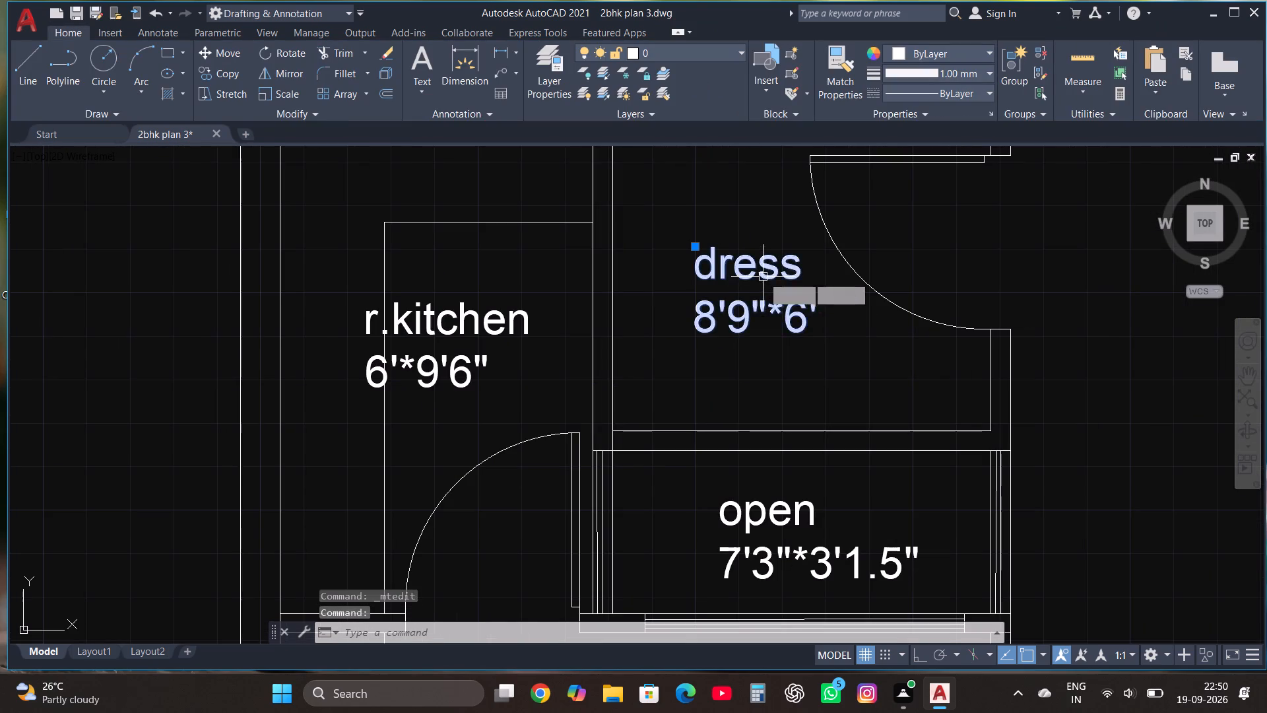
{"action": "right_click", "coordinate": [763, 277]}
{"action": "left_click", "coordinate": [856, 268]}
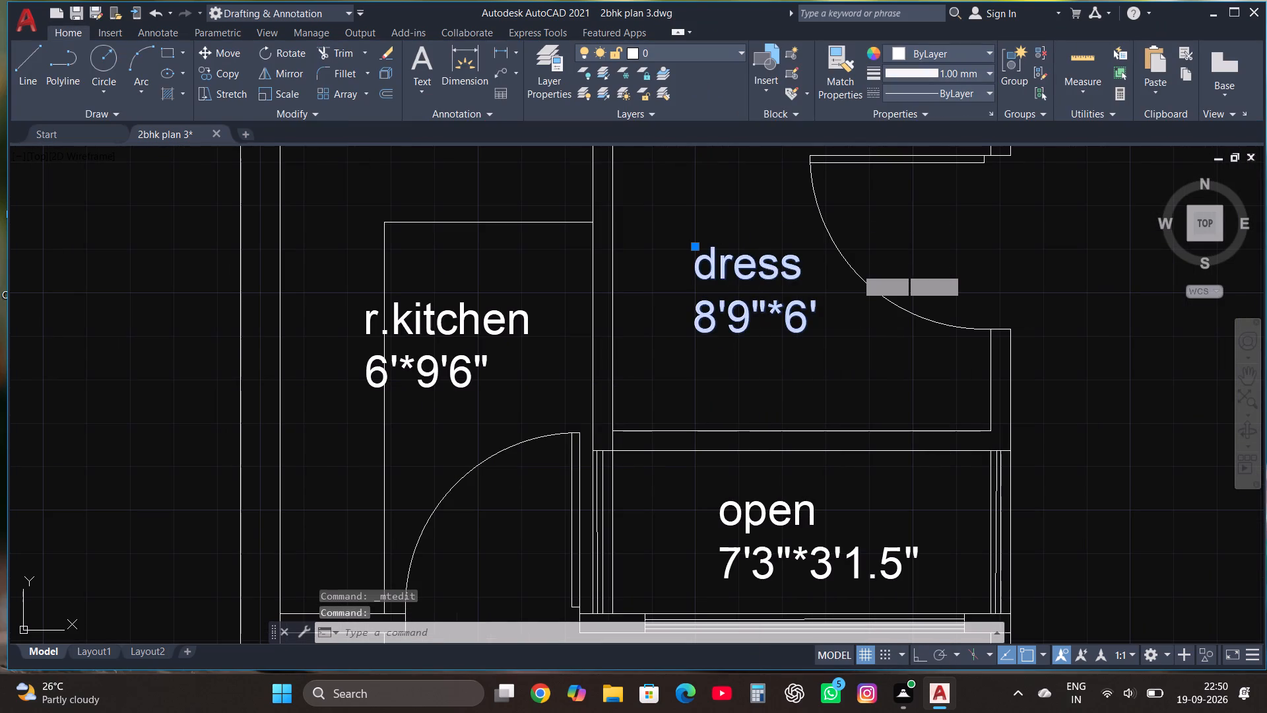
{"action": "left_click", "coordinate": [823, 277]}
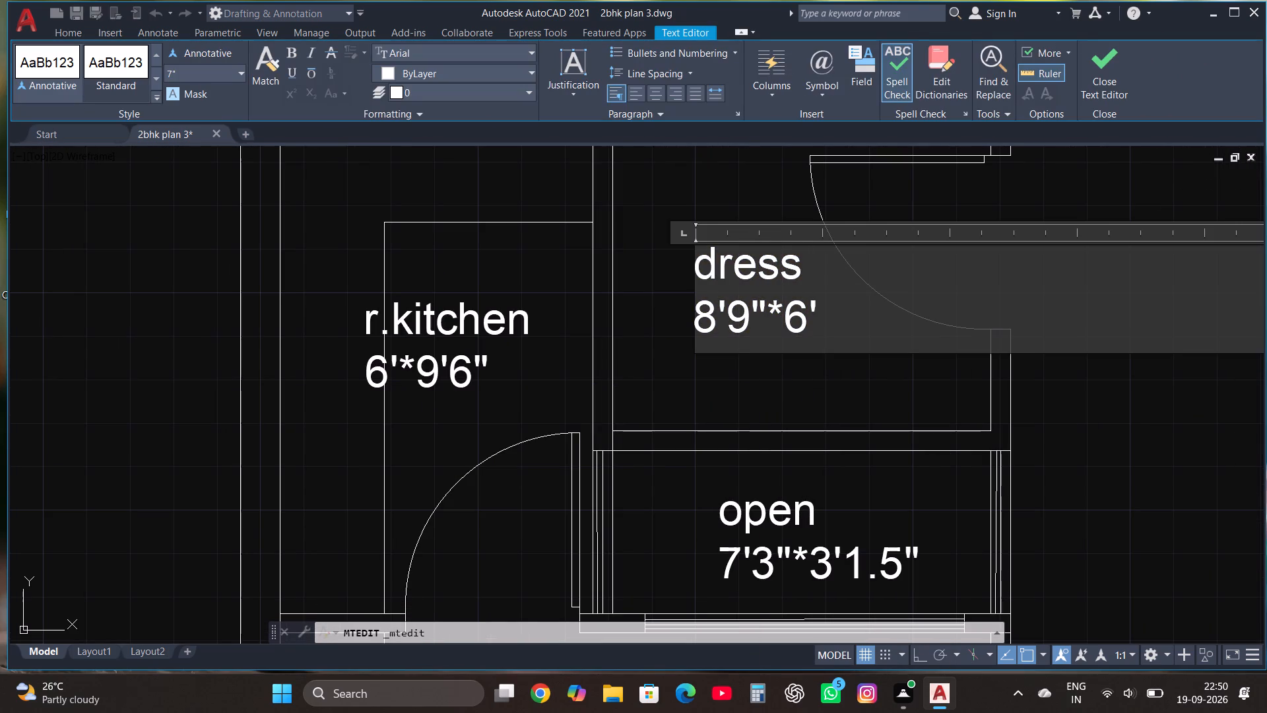
{"action": "key", "text": "BackSpace"}
{"action": "key", "text": "BackSpace"}
{"action": "key", "text": "BackSpace"}
{"action": "key", "text": "BackSpace"}
{"action": "key", "text": "BackSpace"}
{"action": "key", "text": "BackSpace"}
{"action": "key", "text": "BackSpace"}
{"action": "key", "text": "BackSpace"}
{"action": "key", "text": "BackSpace"}
{"action": "key", "text": "BackSpace"}
{"action": "key", "text": "BackSpace"}
{"action": "key", "text": "BackSpace"}
{"action": "key", "text": "BackSpace"}
{"action": "key", "text": "BackSpace"}
{"action": "key", "text": "BackSpace"}
{"action": "key", "text": "BackSpace"}
{"action": "key", "text": "BackSpace"}
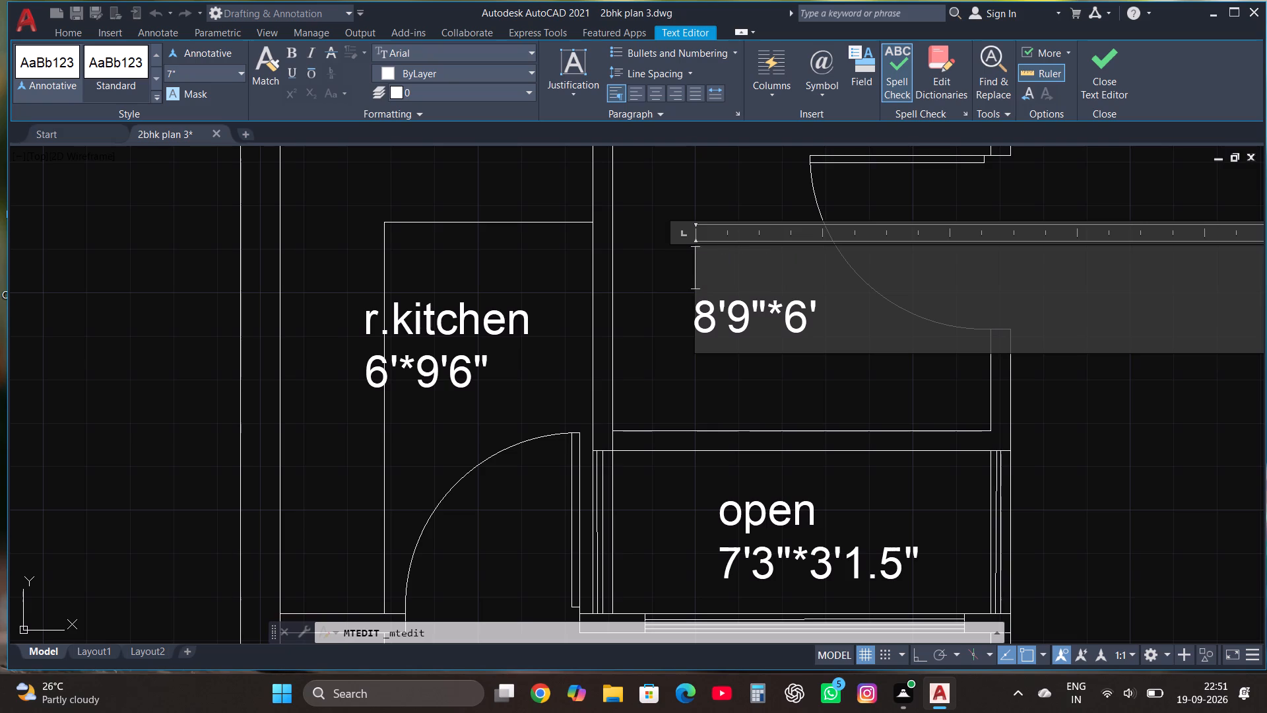
{"action": "type", "text": "store"}
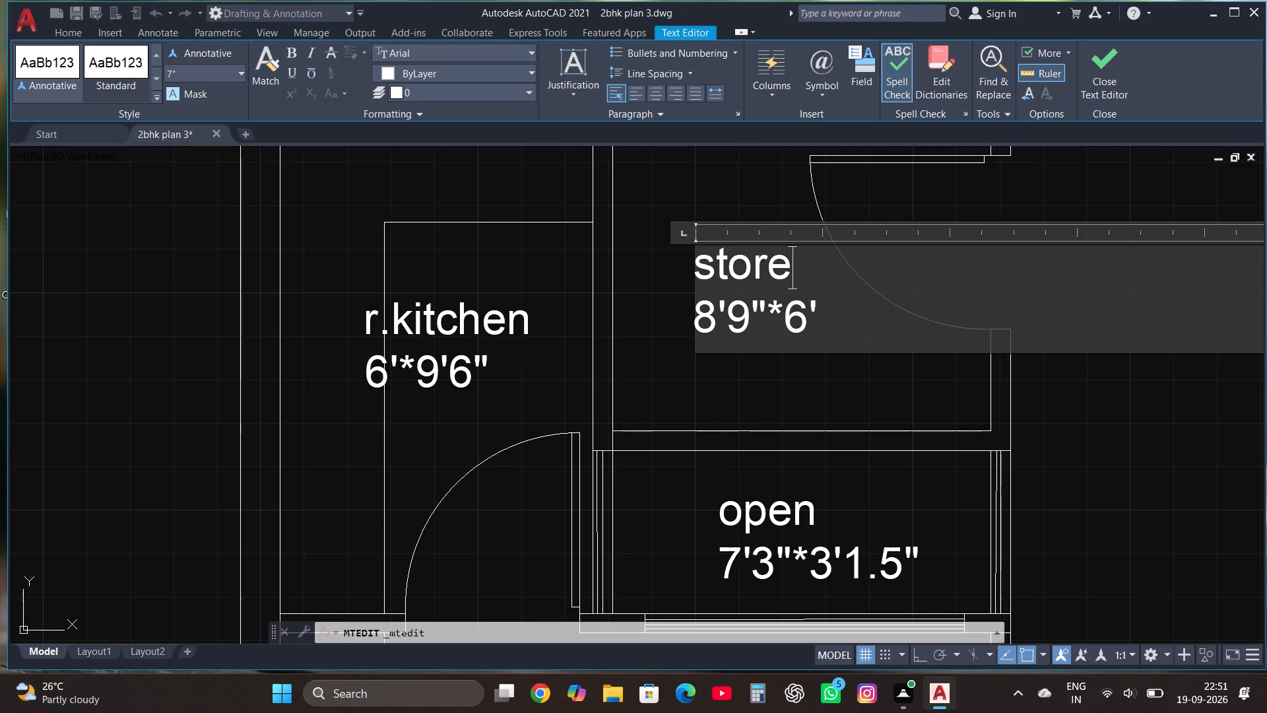
Replace the size line in the store label with 7'3"*6' and finish editing the label.
{"action": "left_click", "coordinate": [834, 305]}
{"action": "key", "text": "BackSpace"}
{"action": "key", "text": "BackSpace"}
{"action": "key", "text": "BackSpace"}
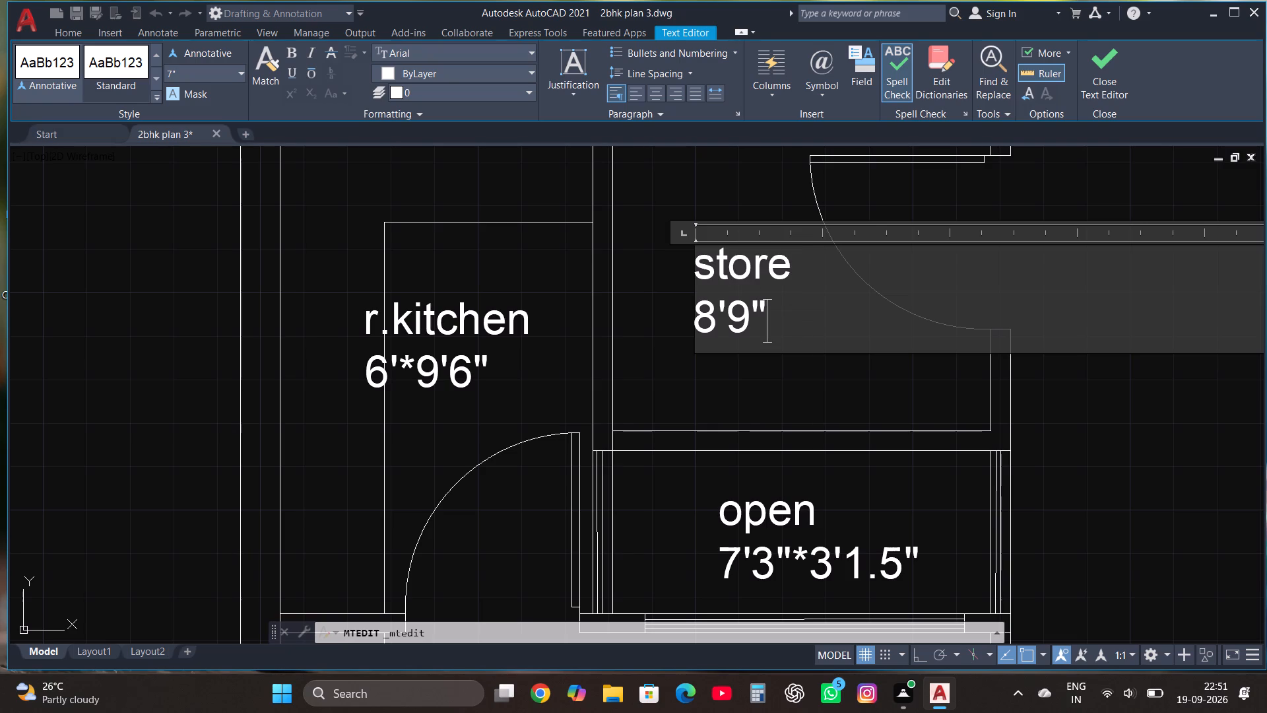
{"action": "key", "text": "BackSpace"}
{"action": "key", "text": "BackSpace"}
{"action": "key", "text": "BackSpace"}
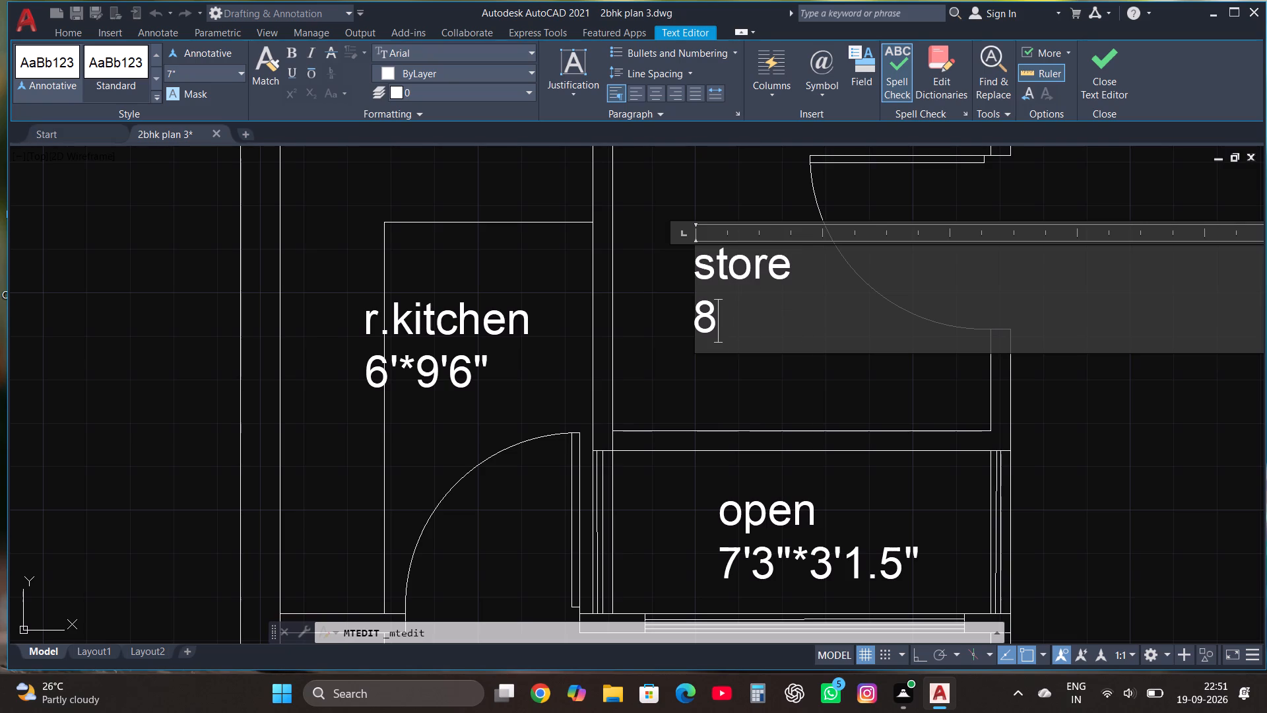
{"action": "key", "text": "BackSpace"}
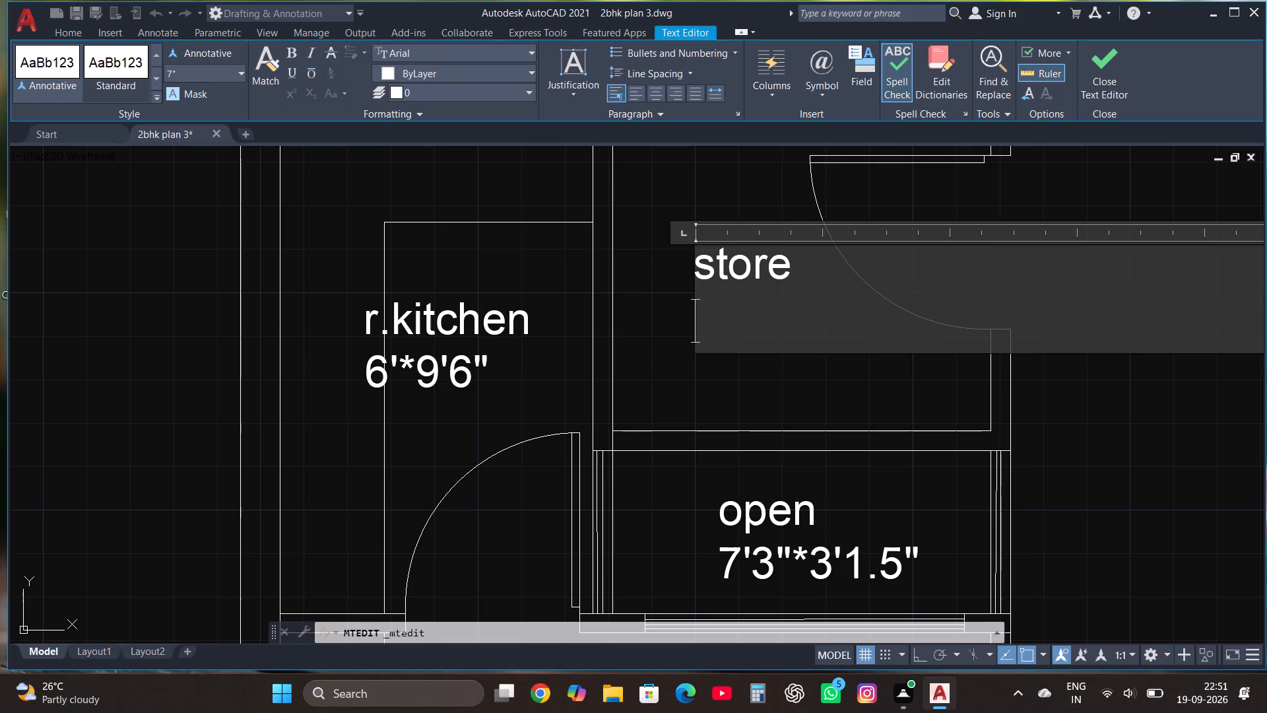
{"action": "type", "text": "7'"}
{"action": "type", "text": "3\""}
{"action": "key", "text": "asterisk"}
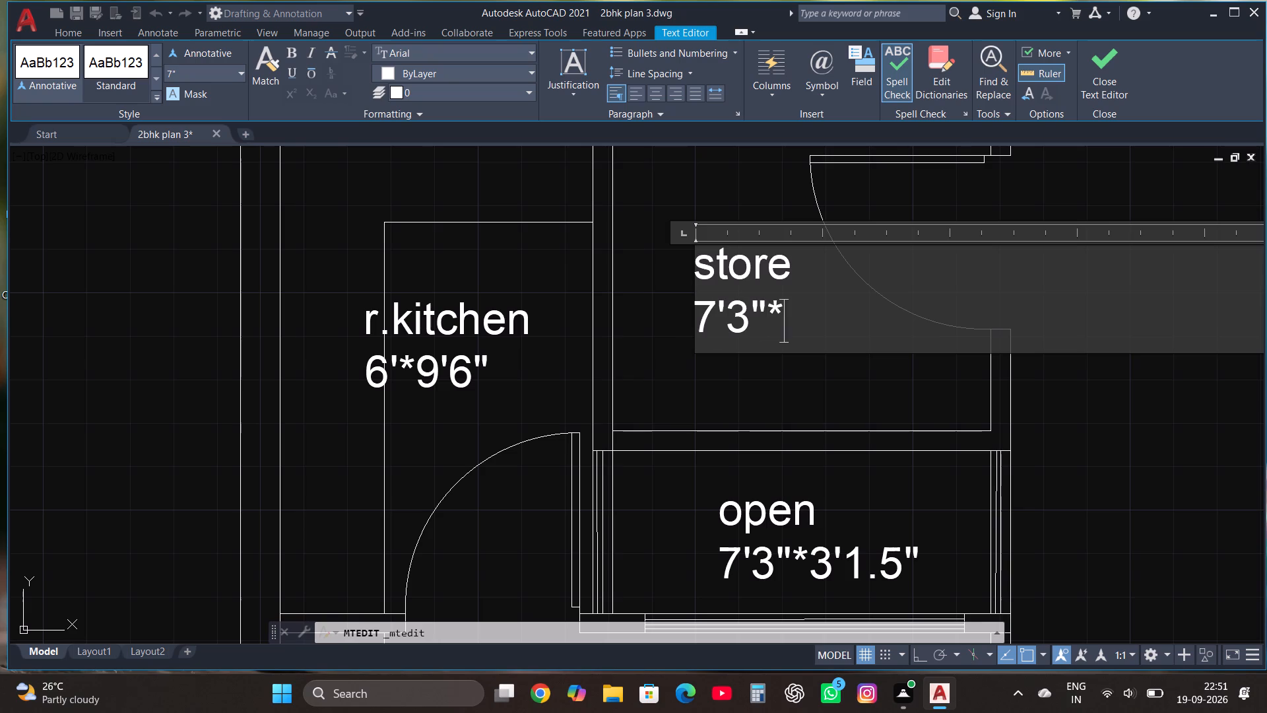
{"action": "type", "text": "6'"}
{"action": "left_click", "coordinate": [1099, 92]}
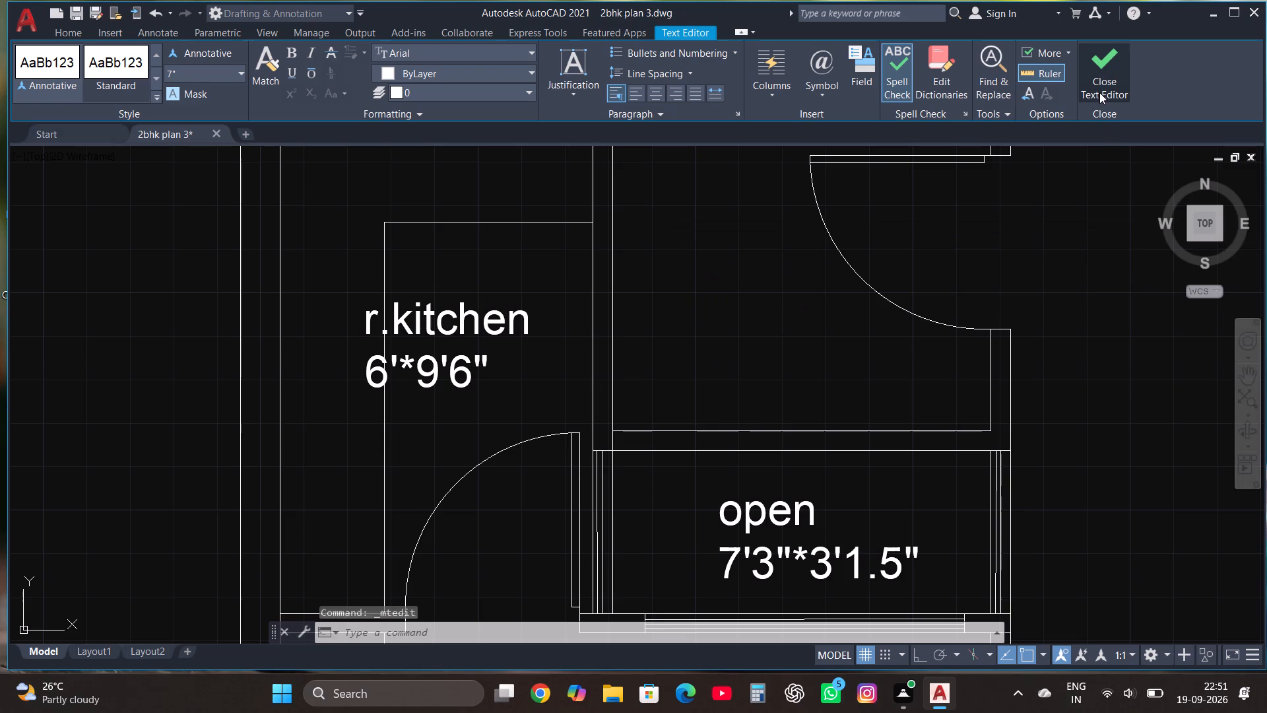
Change the name in the dress label of the dashed-outline sofa area north of the stairs to "tv loung".
{"action": "scroll", "coordinate": [716, 384], "scroll_direction": "down", "scroll_amount": 3}
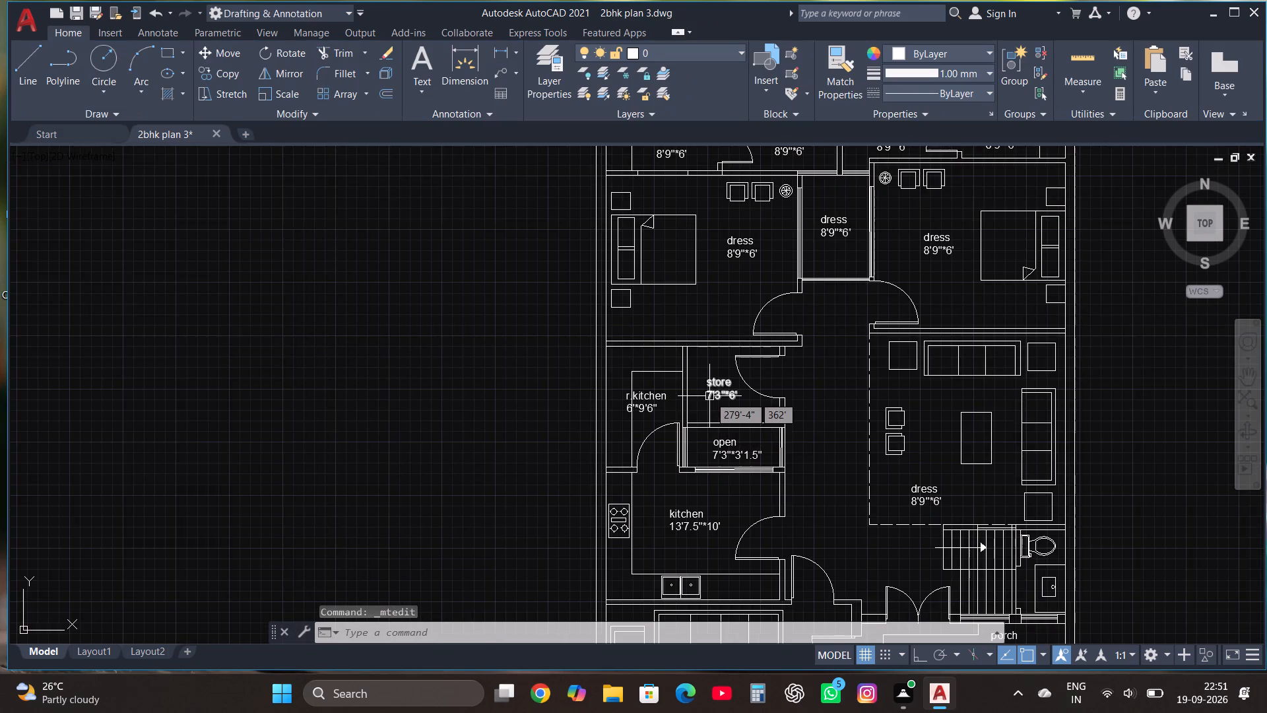
{"action": "scroll", "coordinate": [709, 388], "scroll_direction": "down", "scroll_amount": 1}
{"action": "scroll", "coordinate": [843, 473], "scroll_direction": "up", "scroll_amount": 3}
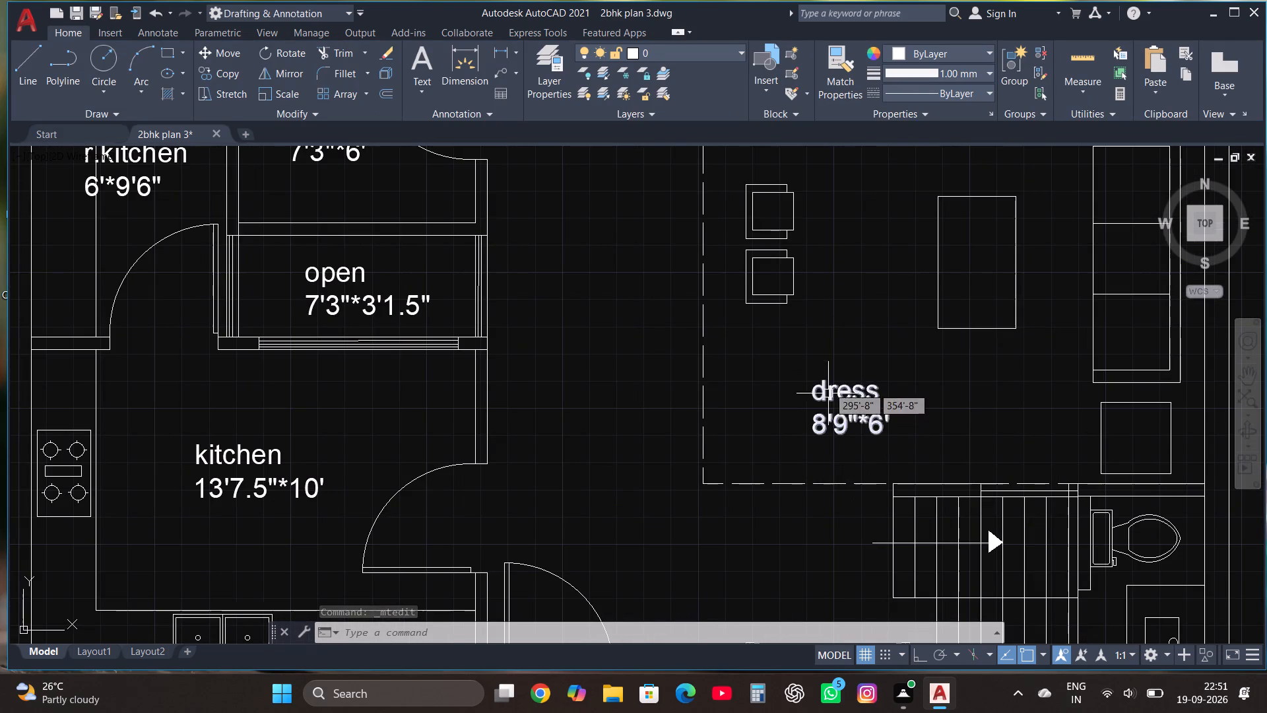
{"action": "left_click", "coordinate": [828, 384]}
{"action": "right_click", "coordinate": [828, 384]}
{"action": "left_click", "coordinate": [891, 279]}
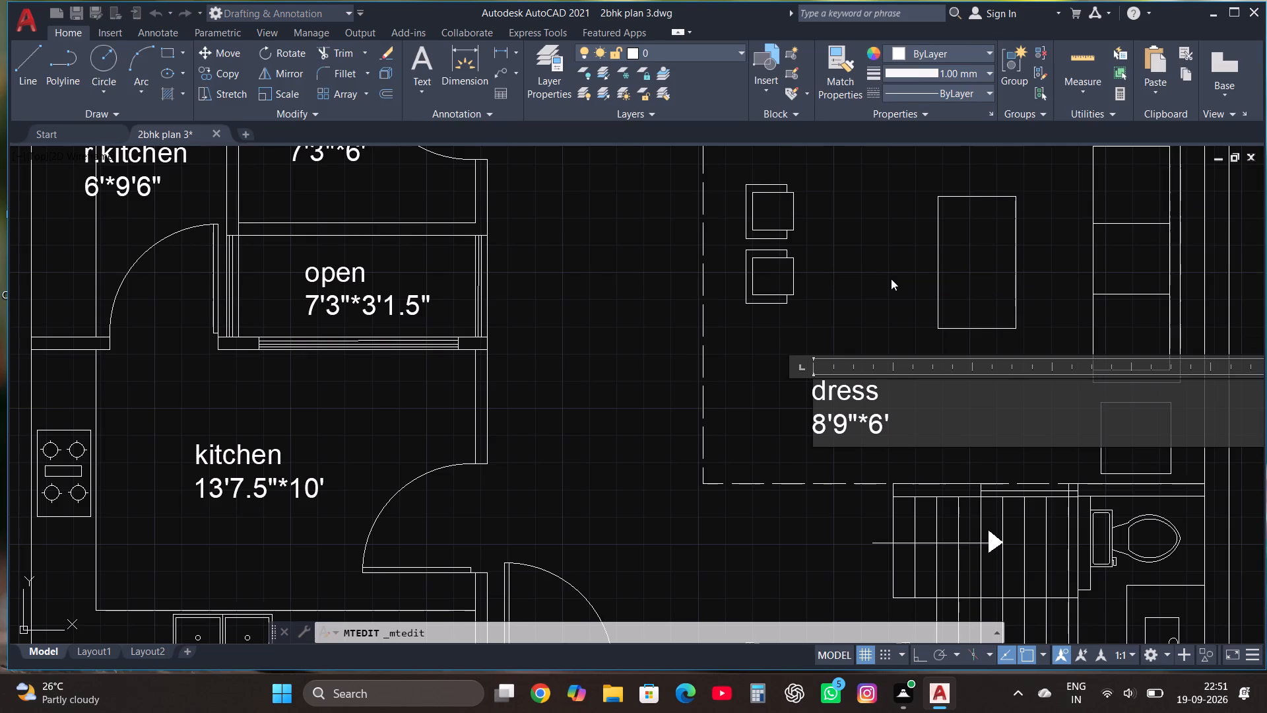
{"action": "left_click", "coordinate": [911, 391]}
{"action": "key", "text": "BackSpace"}
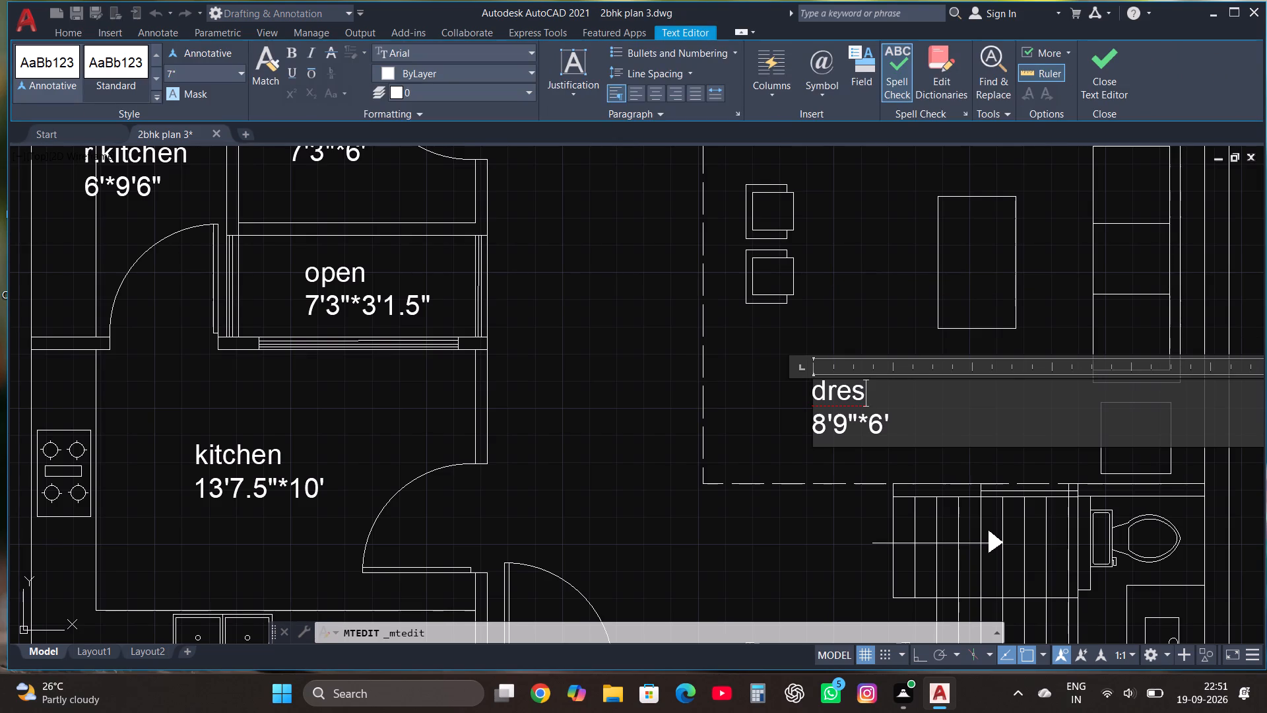
{"action": "key", "text": "BackSpace"}
{"action": "key", "text": "BackSpace"}
{"action": "key", "text": "BackSpace"}
{"action": "key", "text": "BackSpace"}
{"action": "type", "text": "tv"}
{"action": "key", "text": "space"}
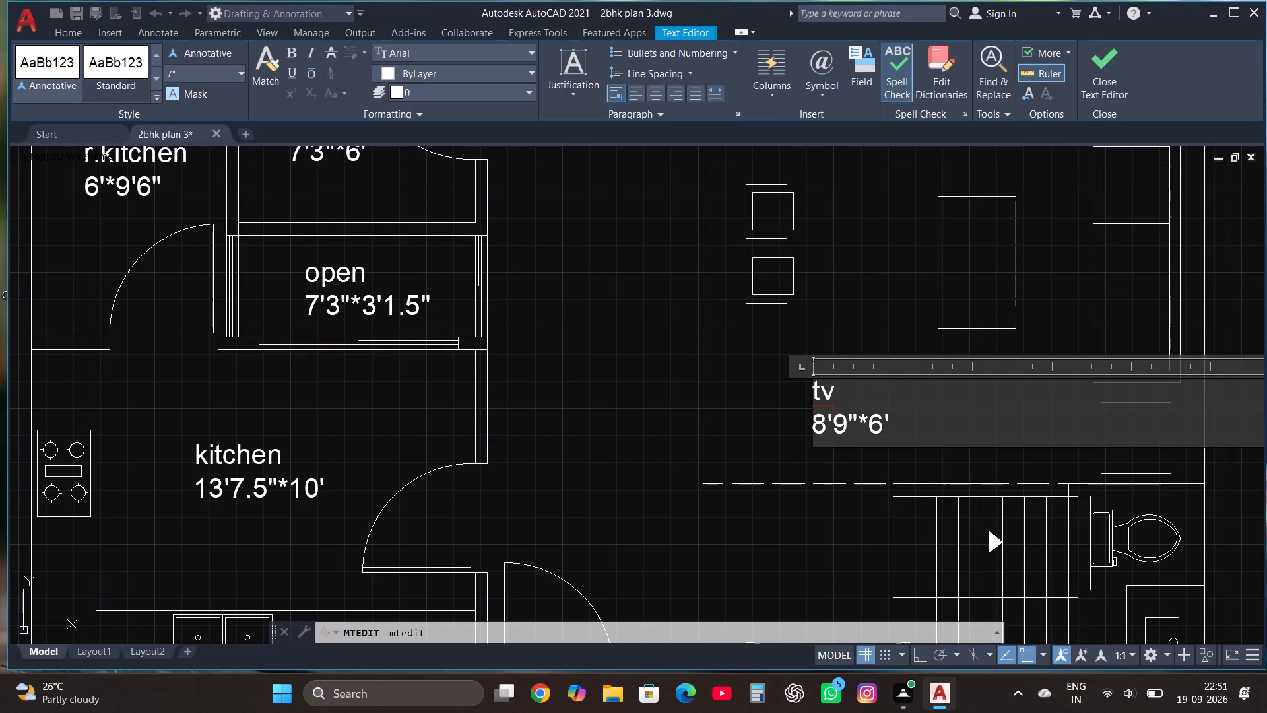
{"action": "type", "text": "loun"}
{"action": "key", "text": "g"}
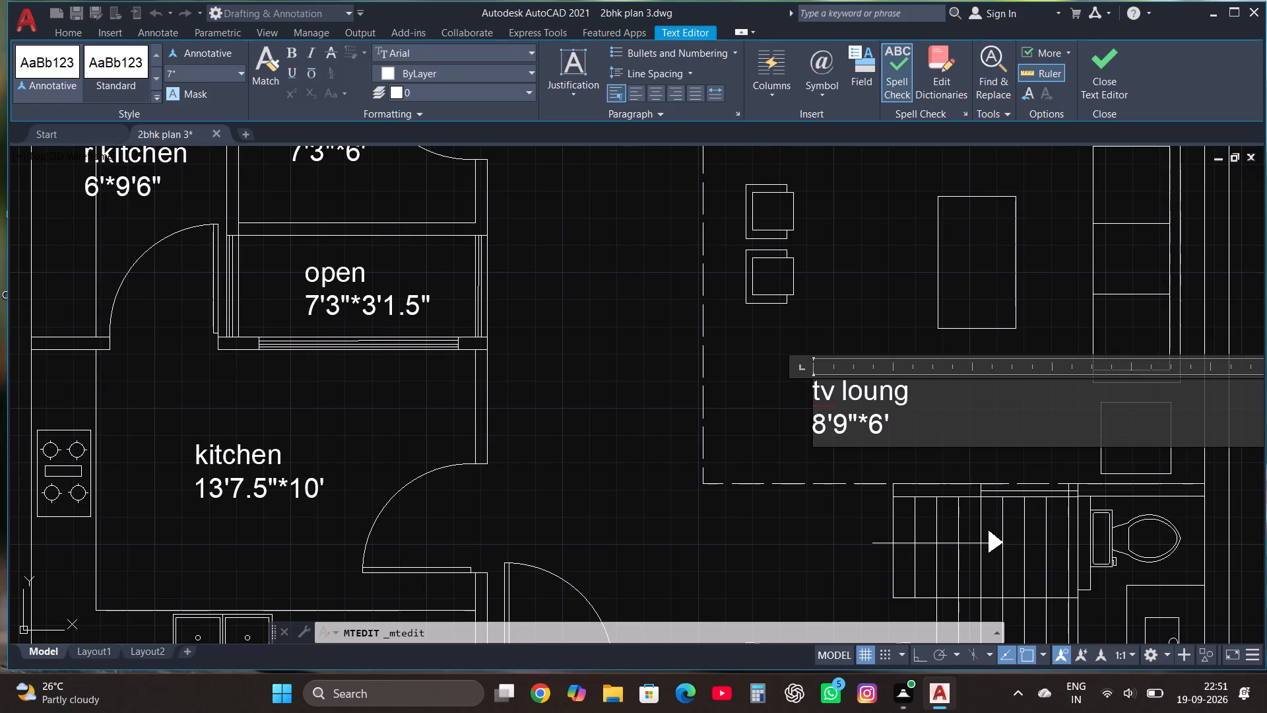
Replace the size line in the tv loung label with 22'*15' and finish editing the label.
{"action": "left_click", "coordinate": [905, 436]}
{"action": "key", "text": "BackSpace"}
{"action": "key", "text": "BackSpace"}
{"action": "key", "text": "BackSpace"}
{"action": "key", "text": "BackSpace"}
{"action": "key", "text": "BackSpace"}
{"action": "key", "text": "BackSpace"}
{"action": "key", "text": "BackSpace"}
{"action": "type", "text": "22'"}
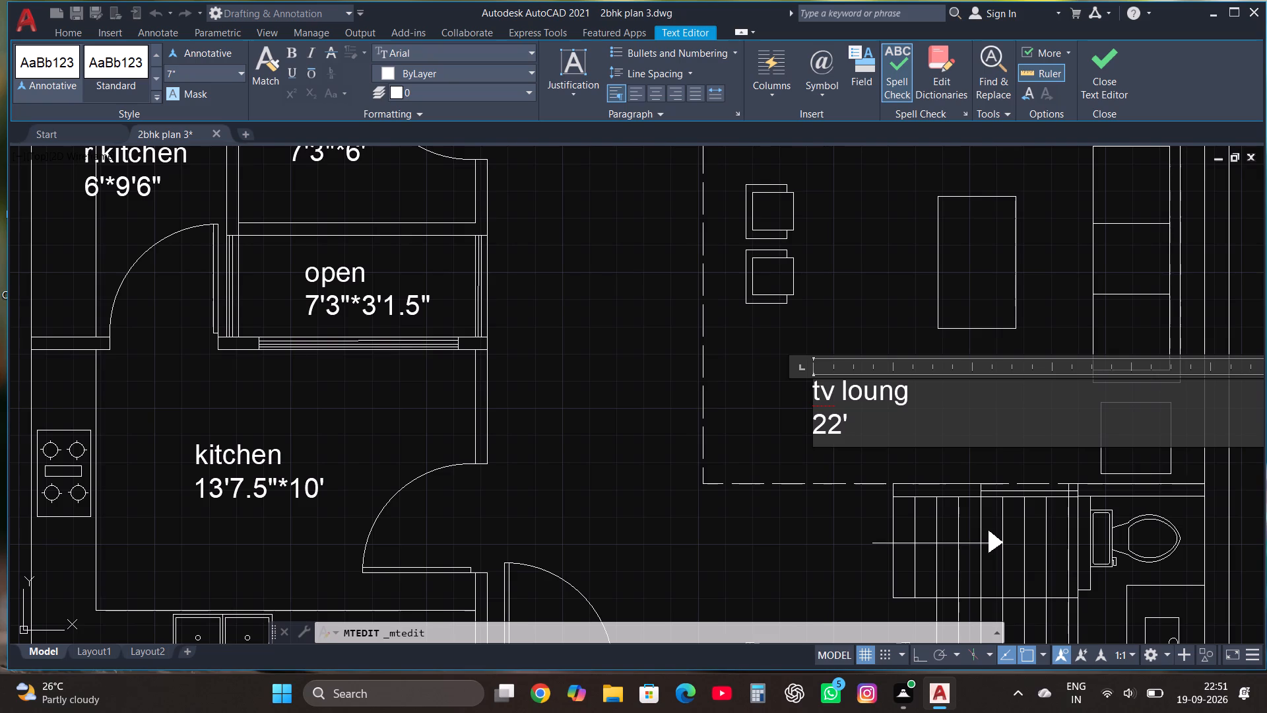
{"action": "type", "text": "*15'"}
{"action": "left_click", "coordinate": [1096, 95]}
Change the name in the dress label of the eastern bedroom, directly north of the tv loung, to "bed".
{"action": "scroll", "coordinate": [846, 514], "scroll_direction": "down", "scroll_amount": 1}
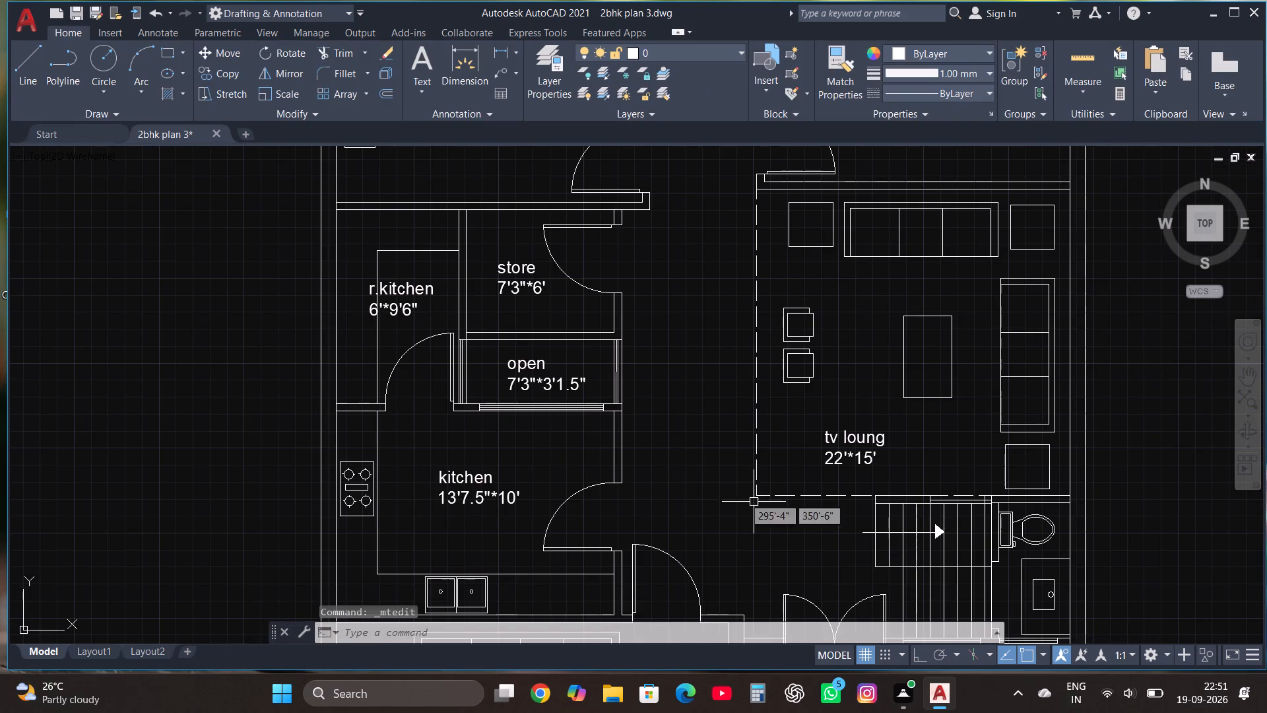
{"action": "scroll", "coordinate": [600, 493], "scroll_direction": "down", "scroll_amount": 2}
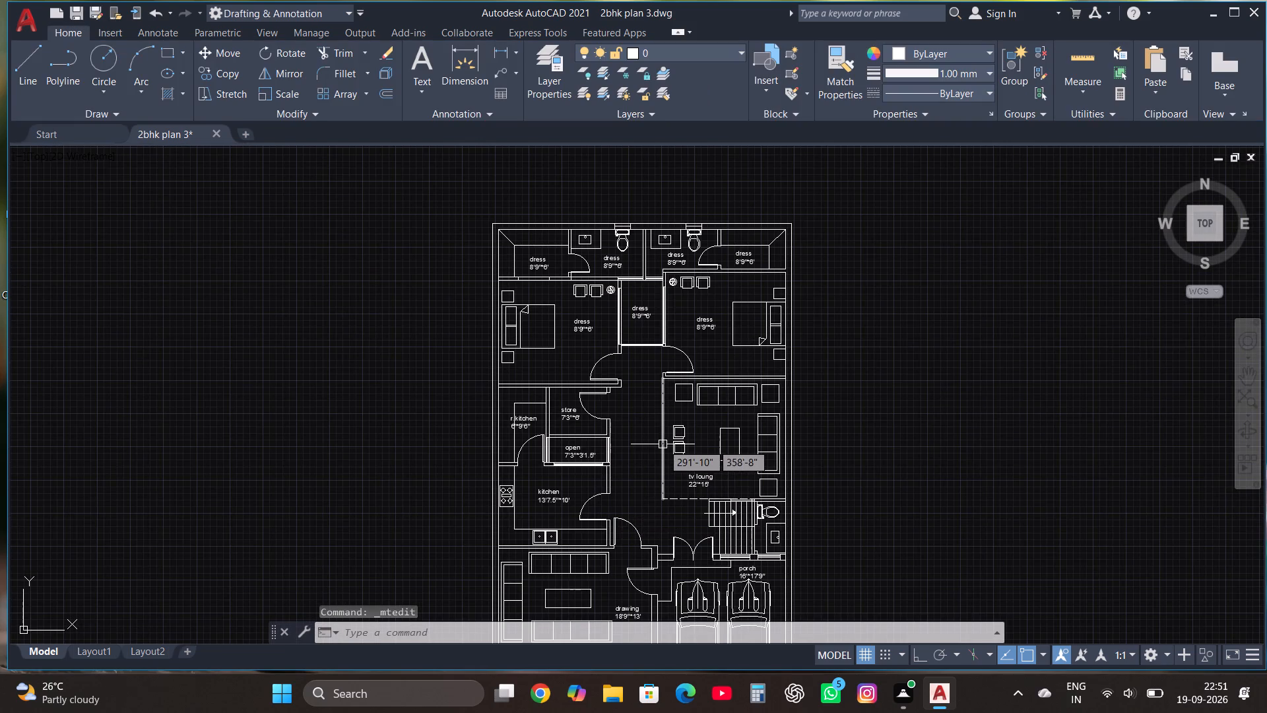
{"action": "scroll", "coordinate": [699, 327], "scroll_direction": "up", "scroll_amount": 3}
{"action": "left_click", "coordinate": [703, 300]}
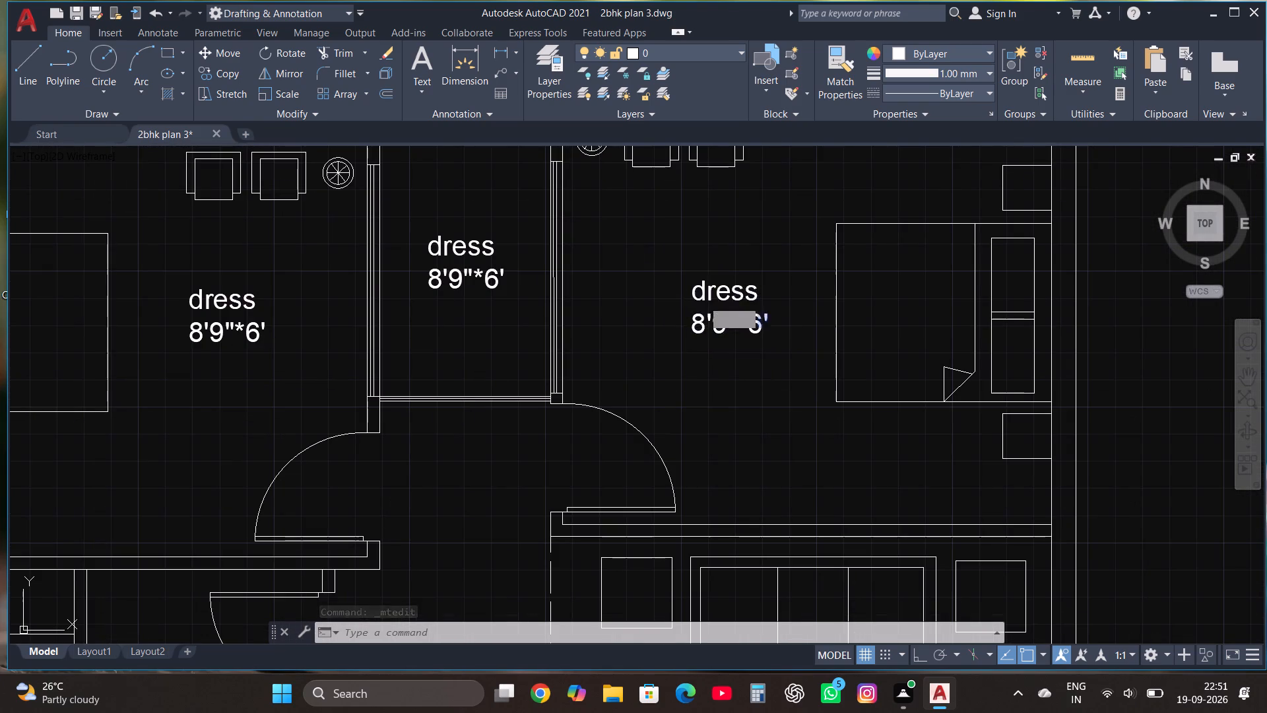
{"action": "right_click", "coordinate": [703, 300]}
{"action": "right_click", "coordinate": [703, 300]}
{"action": "left_click", "coordinate": [753, 279]}
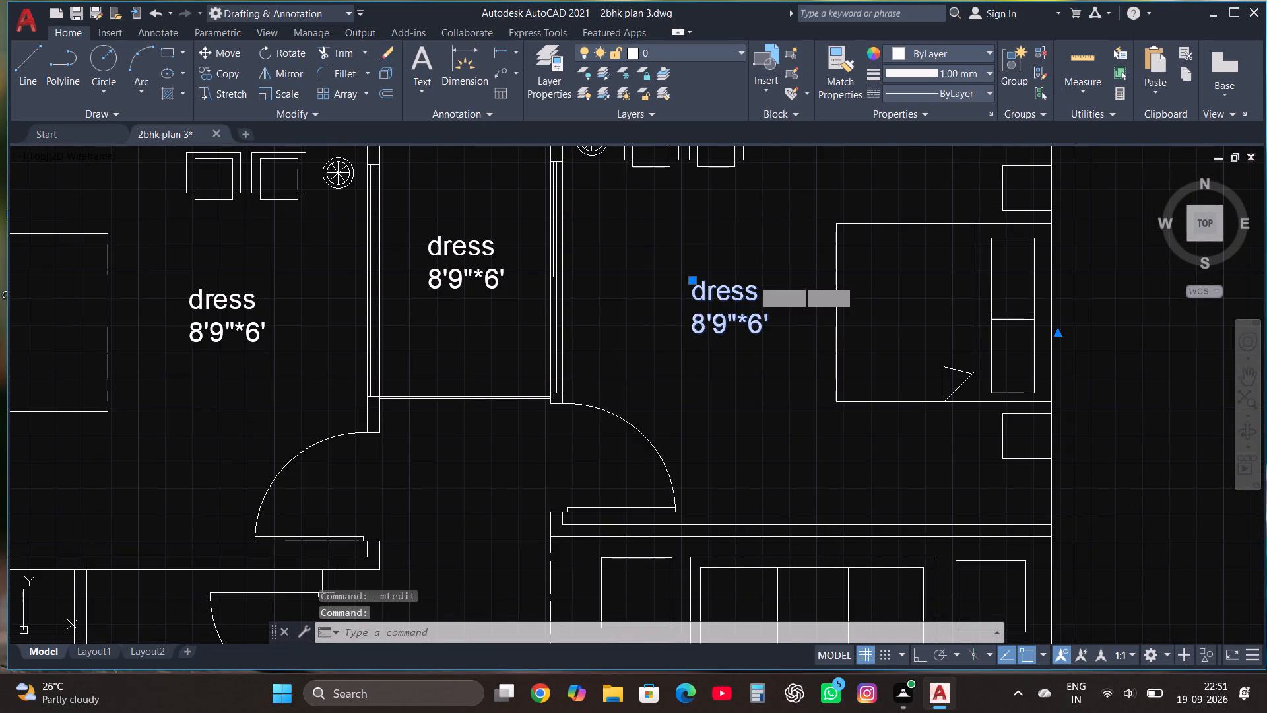
{"action": "left_click", "coordinate": [796, 295]}
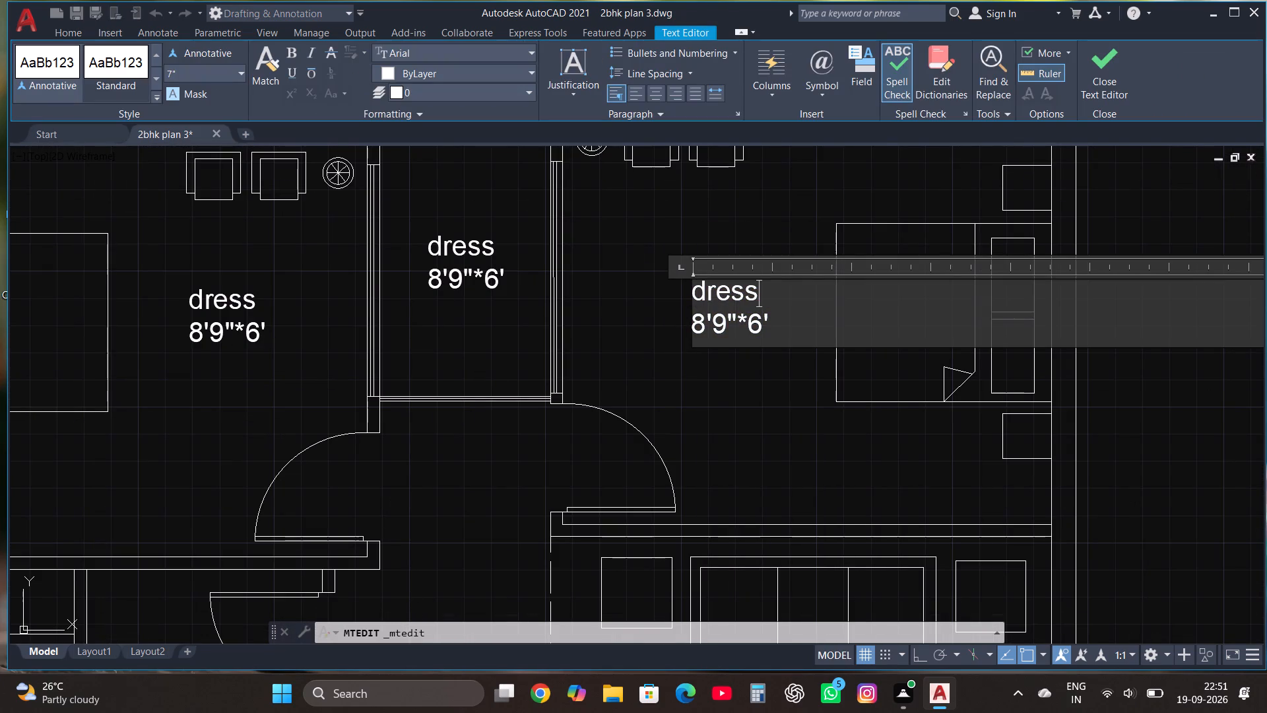
{"action": "key", "text": "BackSpace"}
{"action": "key", "text": "BackSpace"}
{"action": "key", "text": "BackSpace"}
{"action": "key", "text": "BackSpace"}
{"action": "key", "text": "BackSpace"}
{"action": "key", "text": "BackSpace"}
{"action": "key", "text": "BackSpace"}
{"action": "key", "text": "BackSpace"}
{"action": "key", "text": "BackSpace"}
{"action": "key", "text": "BackSpace"}
{"action": "key", "text": "BackSpace"}
{"action": "key", "text": "BackSpace"}
{"action": "key", "text": "BackSpace"}
{"action": "key", "text": "BackSpace"}
{"action": "type", "text": "bed"}
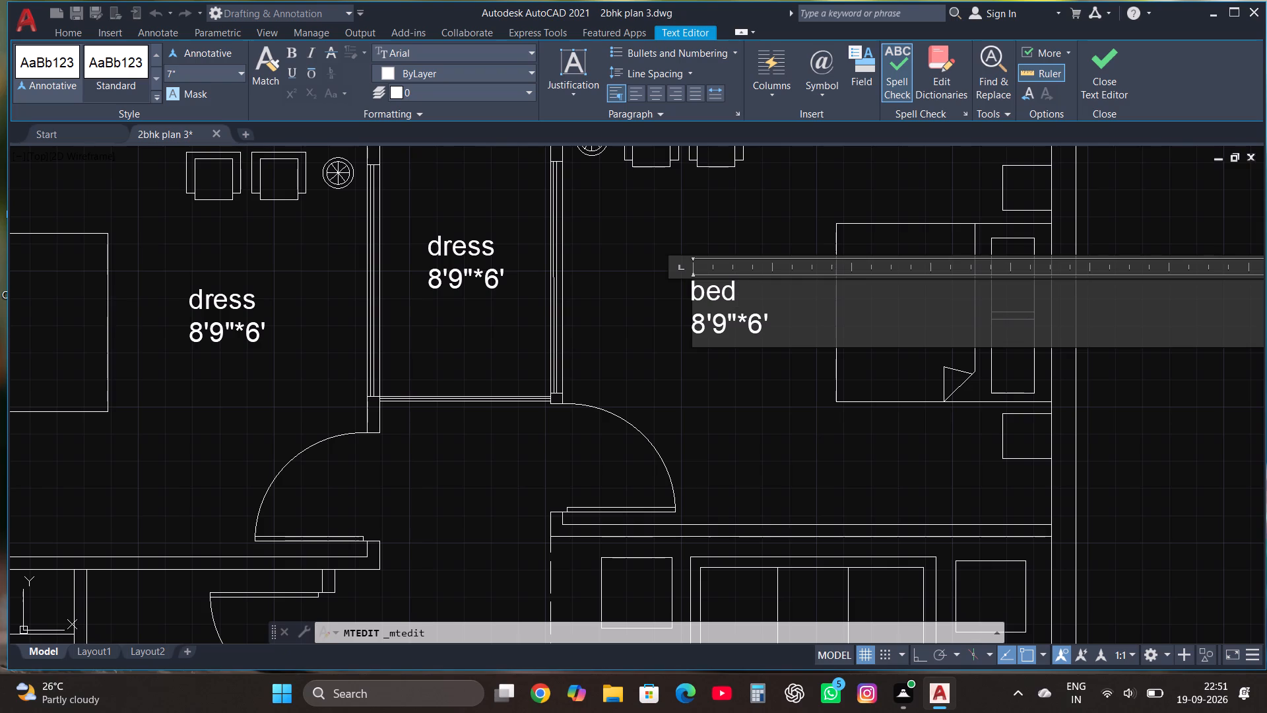
Replace the size line in the eastern bedroom's label with 15'*13' and finish editing the label.
{"action": "left_click", "coordinate": [849, 329]}
{"action": "key", "text": "BackSpace"}
{"action": "key", "text": "BackSpace"}
{"action": "key", "text": "BackSpace"}
{"action": "key", "text": "BackSpace"}
{"action": "key", "text": "BackSpace"}
{"action": "key", "text": "BackSpace"}
{"action": "key", "text": "BackSpace"}
{"action": "type", "text": "15"}
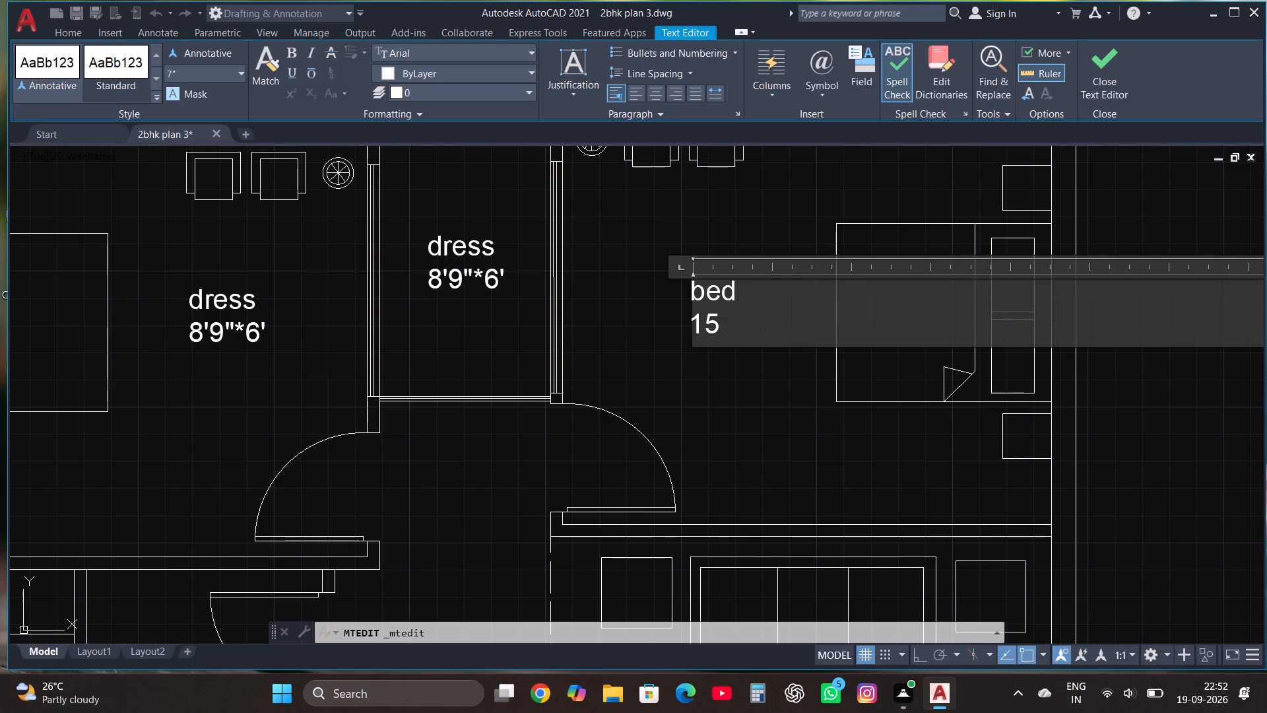
{"action": "type", "text": "'*13'"}
{"action": "left_click", "coordinate": [1102, 54]}
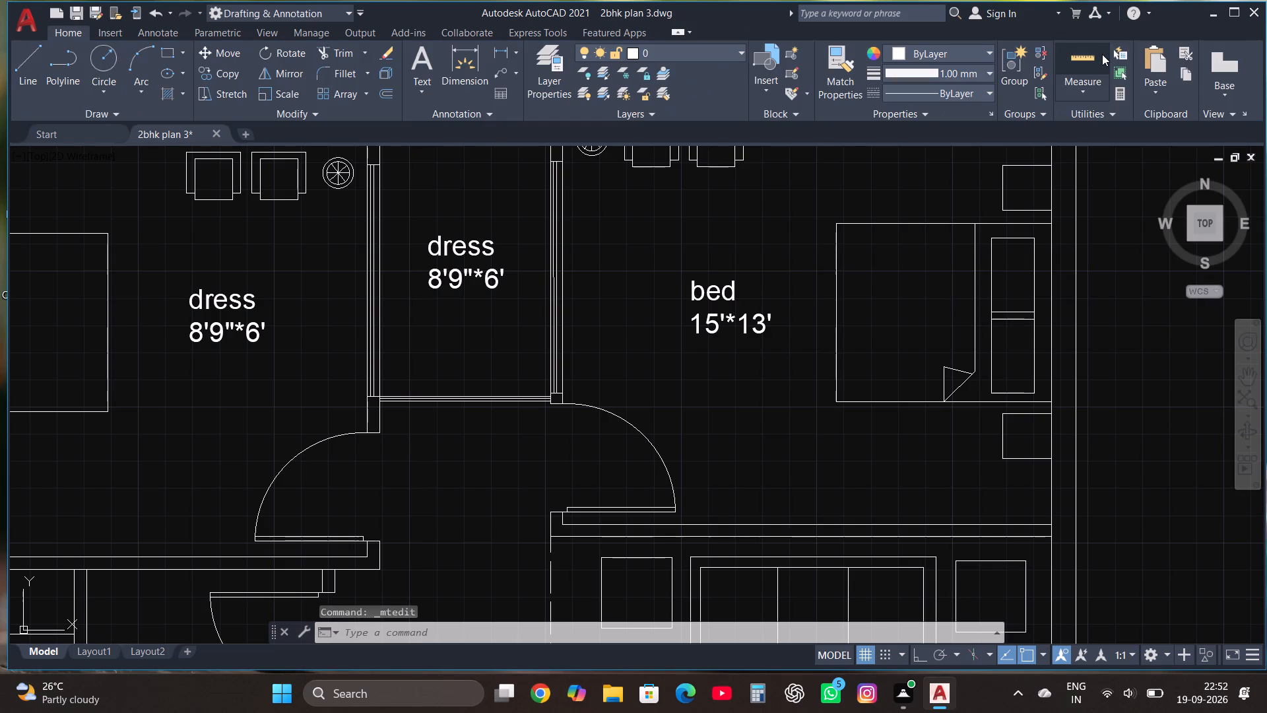
Change the name in the dress label of the narrow space between the two bedrooms to "open".
{"action": "scroll", "coordinate": [877, 213], "scroll_direction": "down", "scroll_amount": 2}
{"action": "scroll", "coordinate": [830, 266], "scroll_direction": "up", "scroll_amount": 2}
{"action": "left_click", "coordinate": [513, 168]}
{"action": "right_click", "coordinate": [512, 168]}
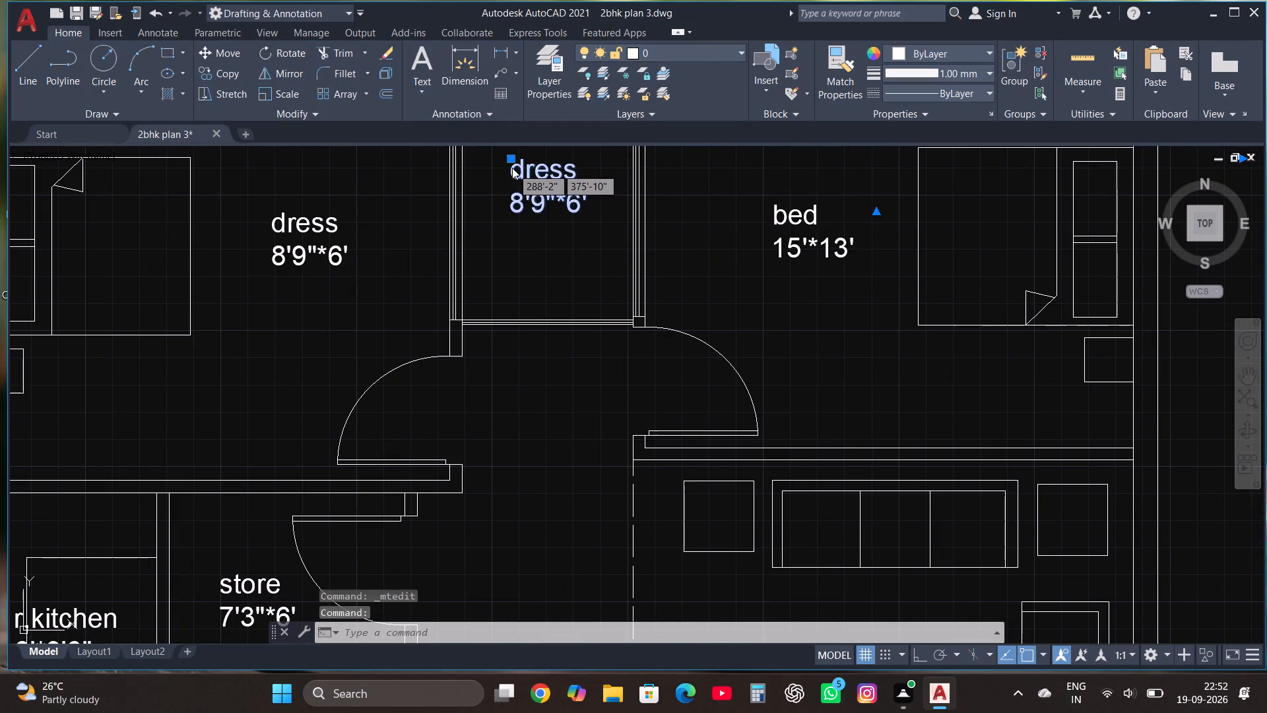
{"action": "left_click", "coordinate": [564, 216]}
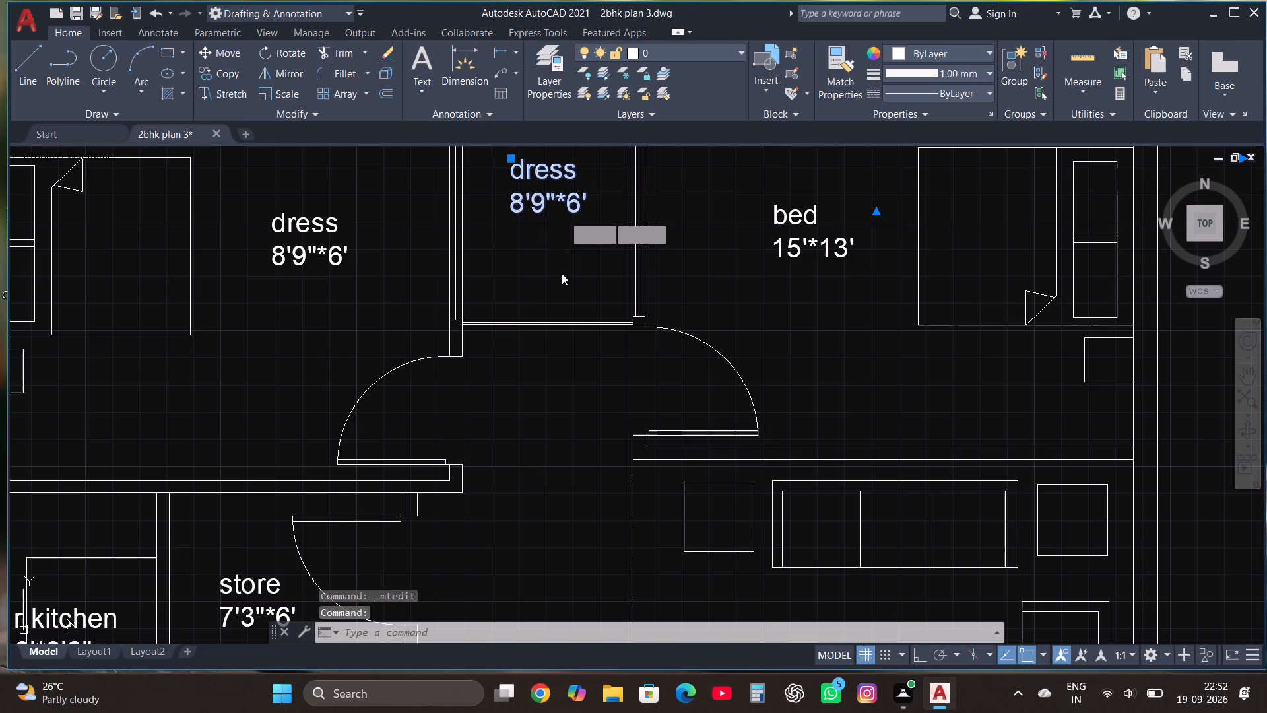
{"action": "left_click", "coordinate": [589, 171]}
{"action": "key", "text": "BackSpace"}
{"action": "key", "text": "BackSpace"}
{"action": "key", "text": "BackSpace"}
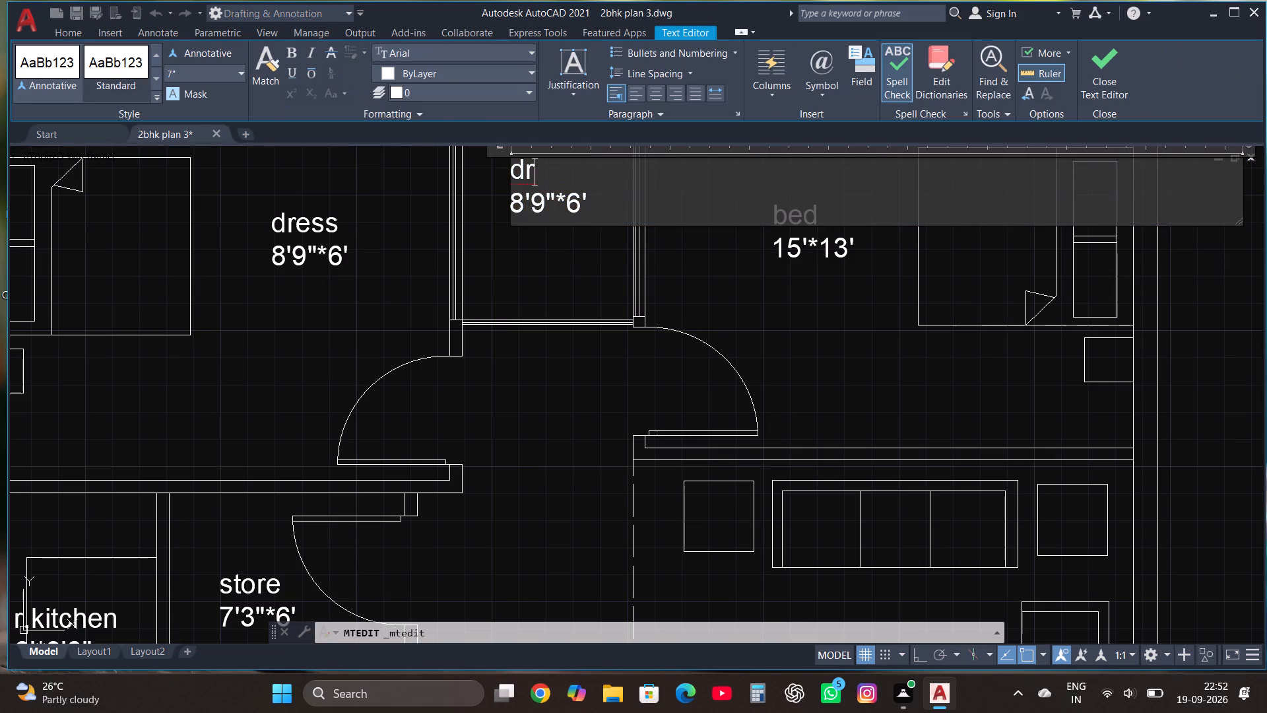
{"action": "key", "text": "BackSpace"}
{"action": "type", "text": "op"}
{"action": "key", "text": "BackSpace"}
{"action": "key", "text": "BackSpace"}
{"action": "key", "text": "BackSpace"}
{"action": "key", "text": "BackSpace"}
{"action": "type", "text": "open"}
Replace the size line in the open label between the bedrooms with 4'10.5"*7' and finish editing the label.
{"action": "left_click", "coordinate": [605, 202]}
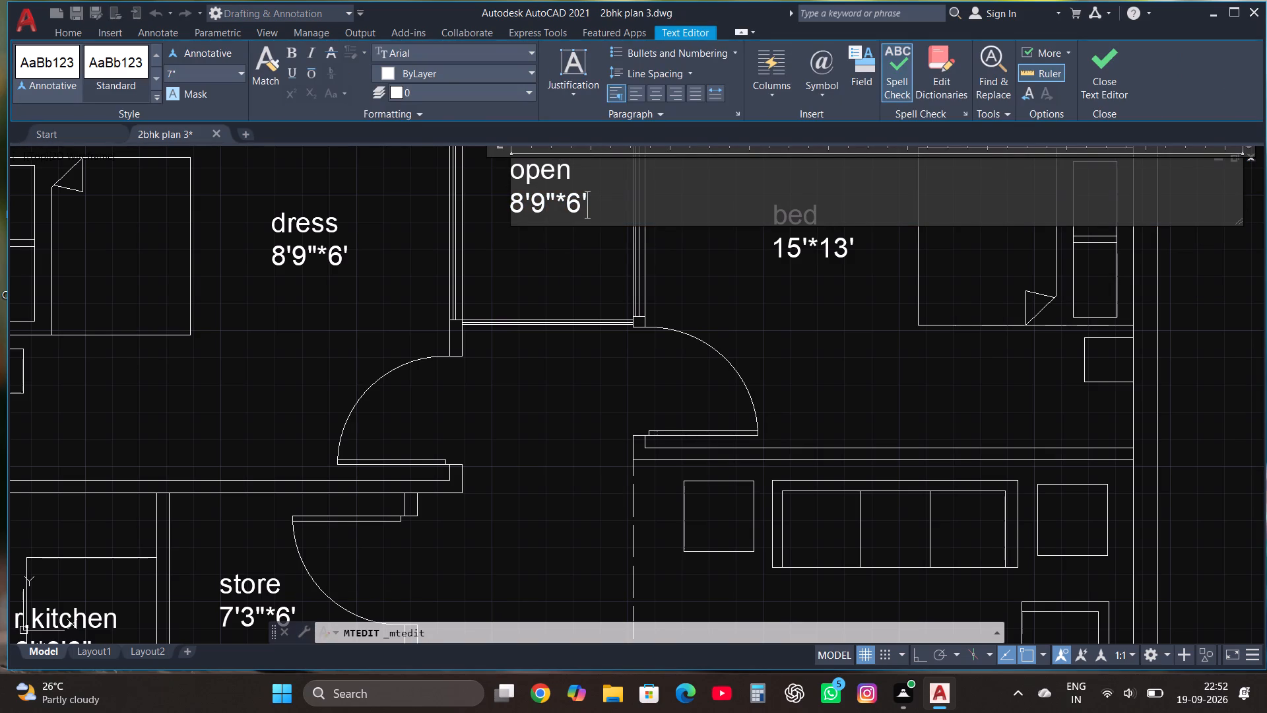
{"action": "key", "text": "BackSpace"}
{"action": "key", "text": "BackSpace"}
{"action": "key", "text": "BackSpace"}
{"action": "key", "text": "BackSpace"}
{"action": "key", "text": "BackSpace"}
{"action": "key", "text": "BackSpace"}
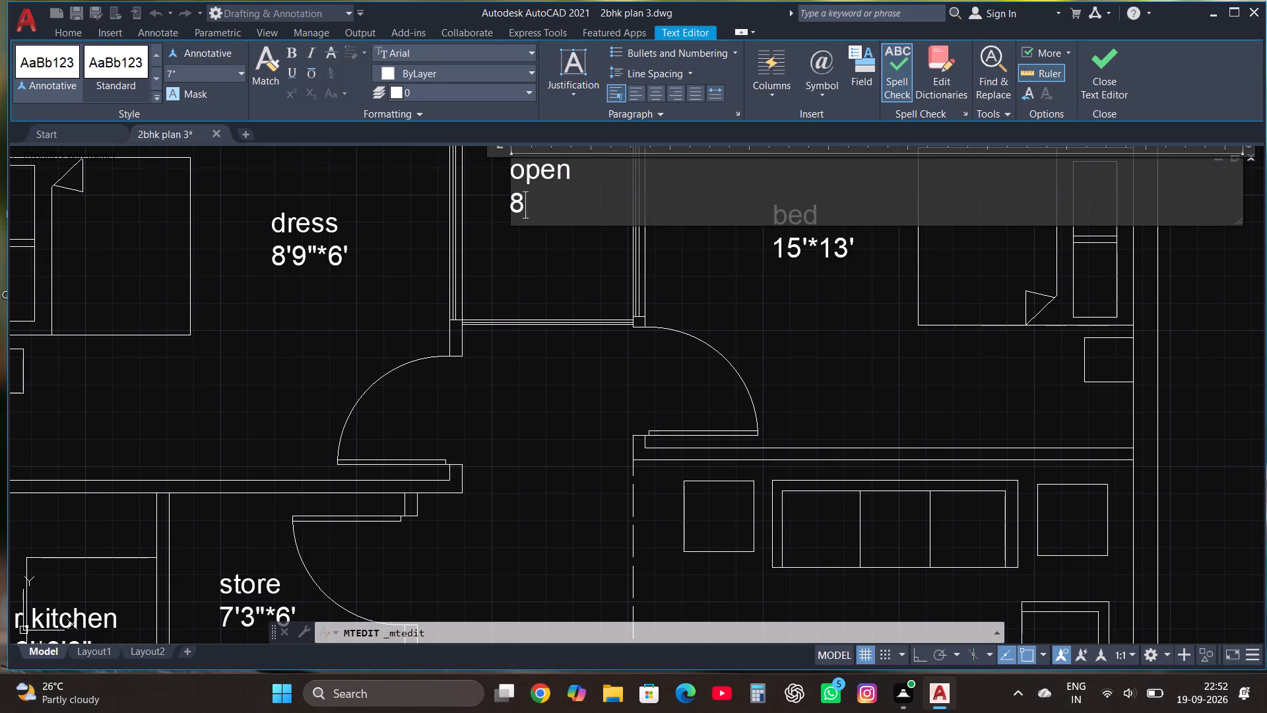
{"action": "key", "text": "BackSpace"}
{"action": "key", "text": "1"}
{"action": "key", "text": "BackSpace"}
{"action": "type", "text": "4'"}
{"action": "type", "text": "10.5\"*"}
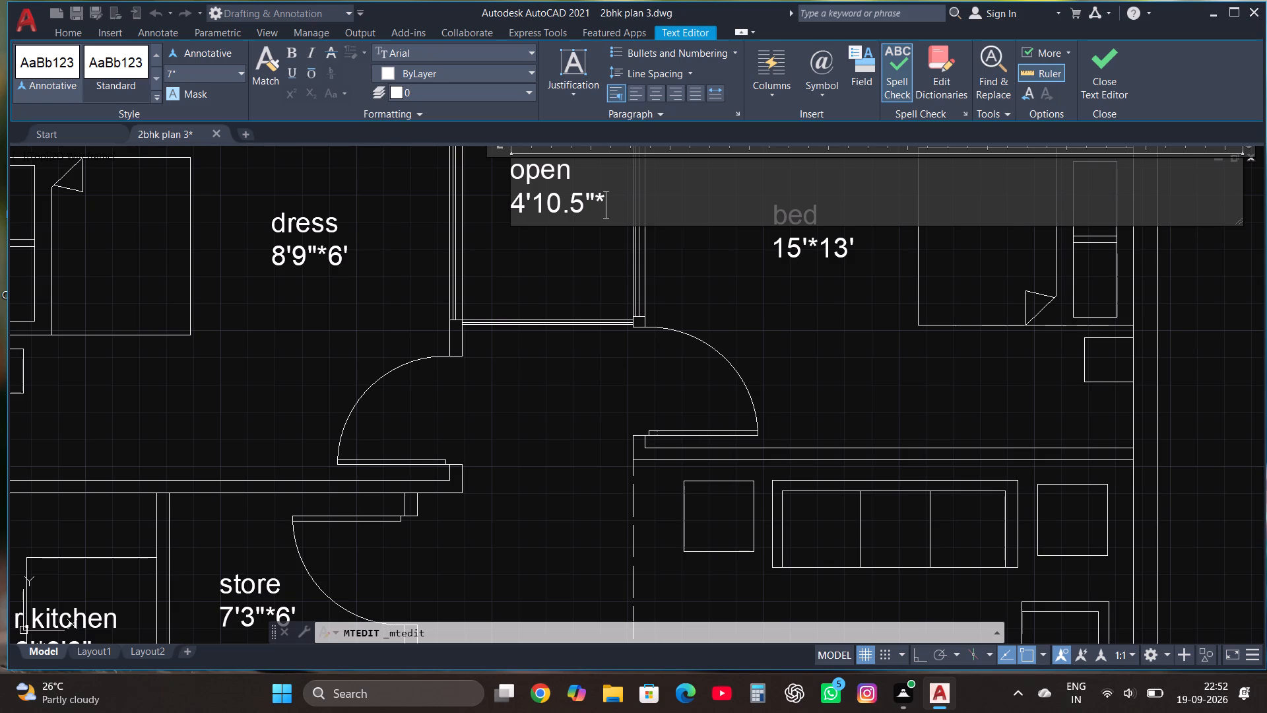
{"action": "type", "text": "7'"}
{"action": "left_click", "coordinate": [1097, 75]}
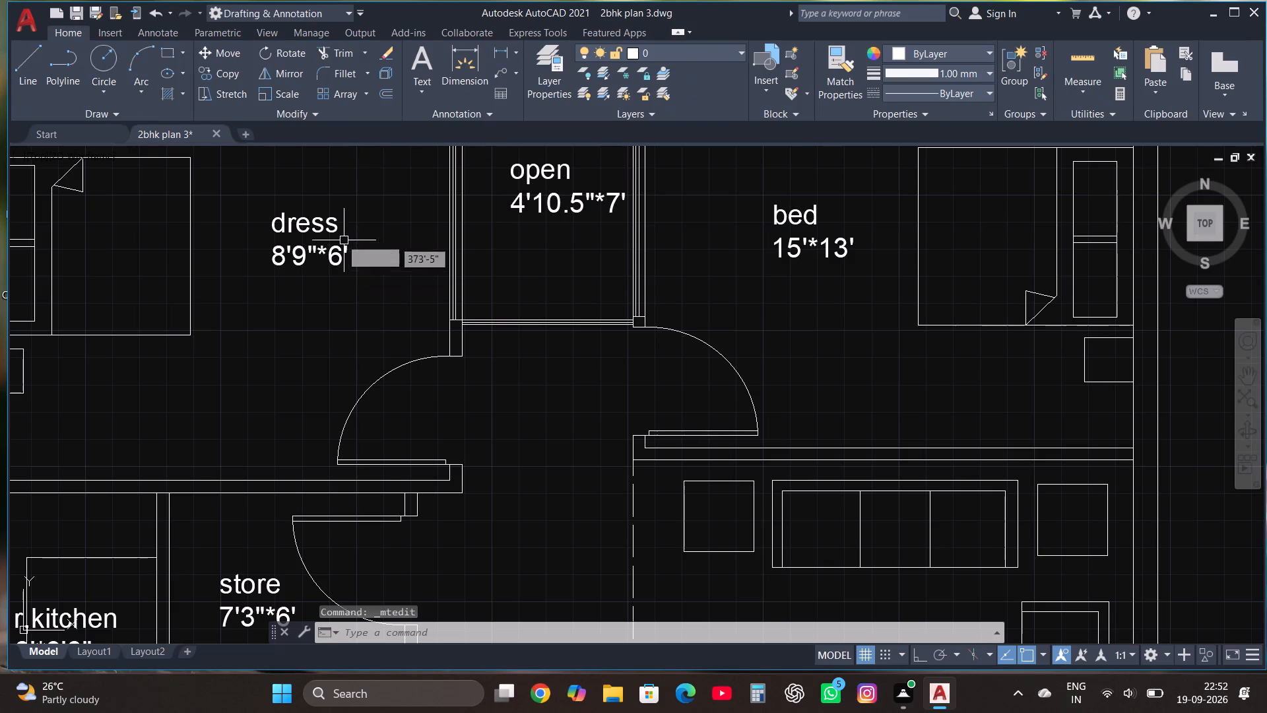
Change the name in the dress label of the western bedroom to "bed".
{"action": "left_click", "coordinate": [310, 232]}
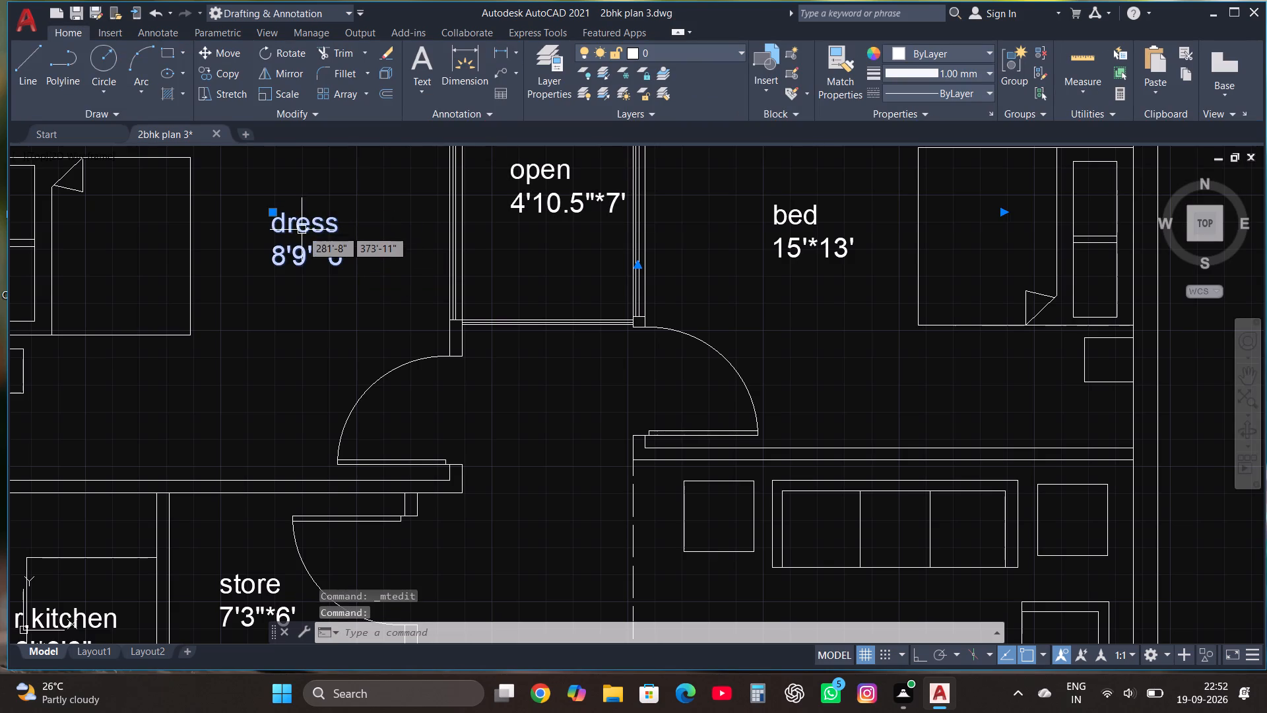
{"action": "right_click", "coordinate": [302, 230]}
{"action": "left_click", "coordinate": [346, 273]}
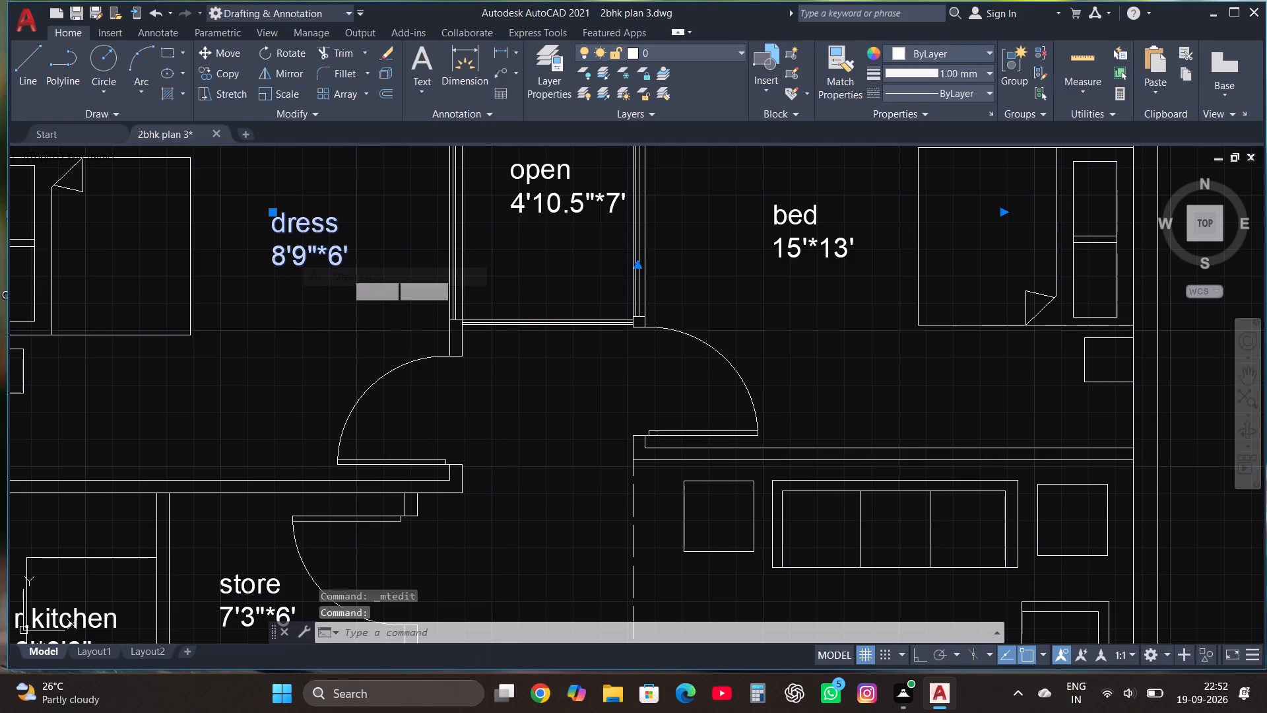
{"action": "left_click", "coordinate": [384, 231]}
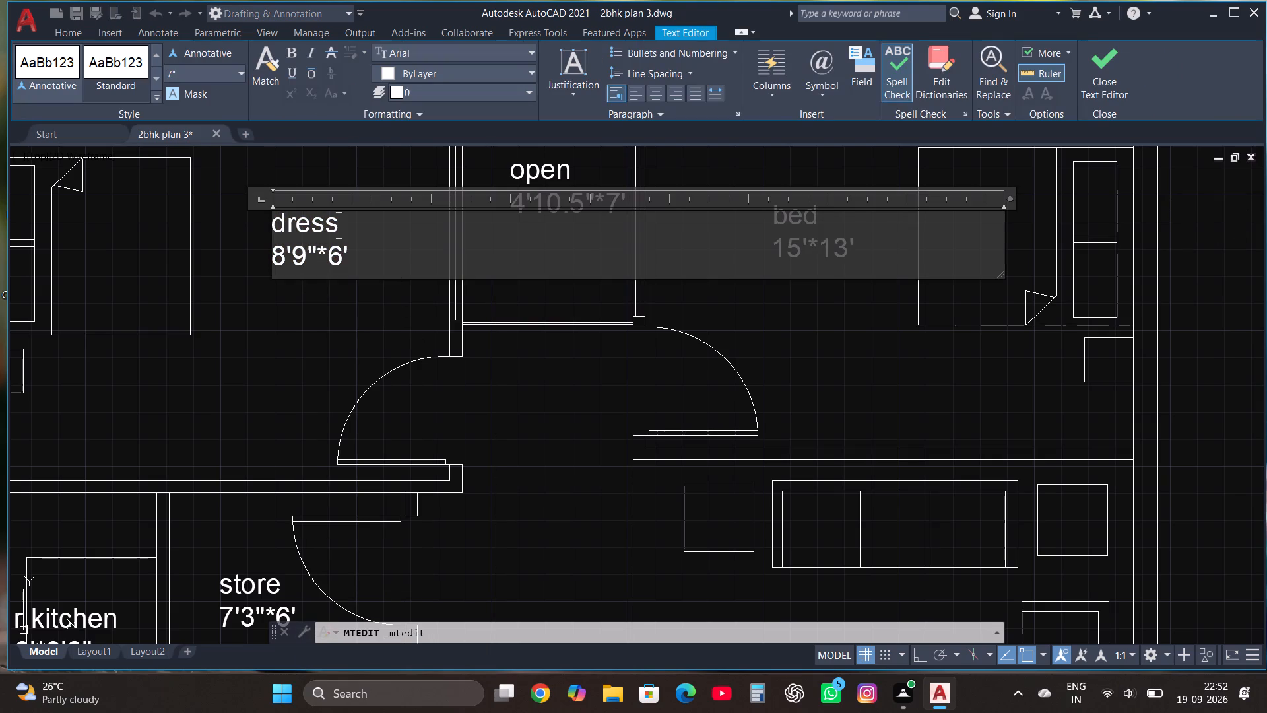
{"action": "key", "text": "BackSpace"}
{"action": "key", "text": "BackSpace"}
{"action": "key", "text": "BackSpace"}
{"action": "key", "text": "BackSpace"}
{"action": "key", "text": "BackSpace"}
{"action": "key", "text": "BackSpace"}
{"action": "key", "text": "BackSpace"}
{"action": "key", "text": "BackSpace"}
{"action": "key", "text": "BackSpace"}
{"action": "key", "text": "BackSpace"}
{"action": "key", "text": "BackSpace"}
{"action": "key", "text": "BackSpace"}
{"action": "key", "text": "BackSpace"}
{"action": "key", "text": "BackSpace"}
{"action": "key", "text": "BackSpace"}
{"action": "key", "text": "BackSpace"}
{"action": "type", "text": "bed"}
Replace the size line in the western bedroom's label with 15'*13' and finish editing the label.
{"action": "left_click", "coordinate": [400, 260]}
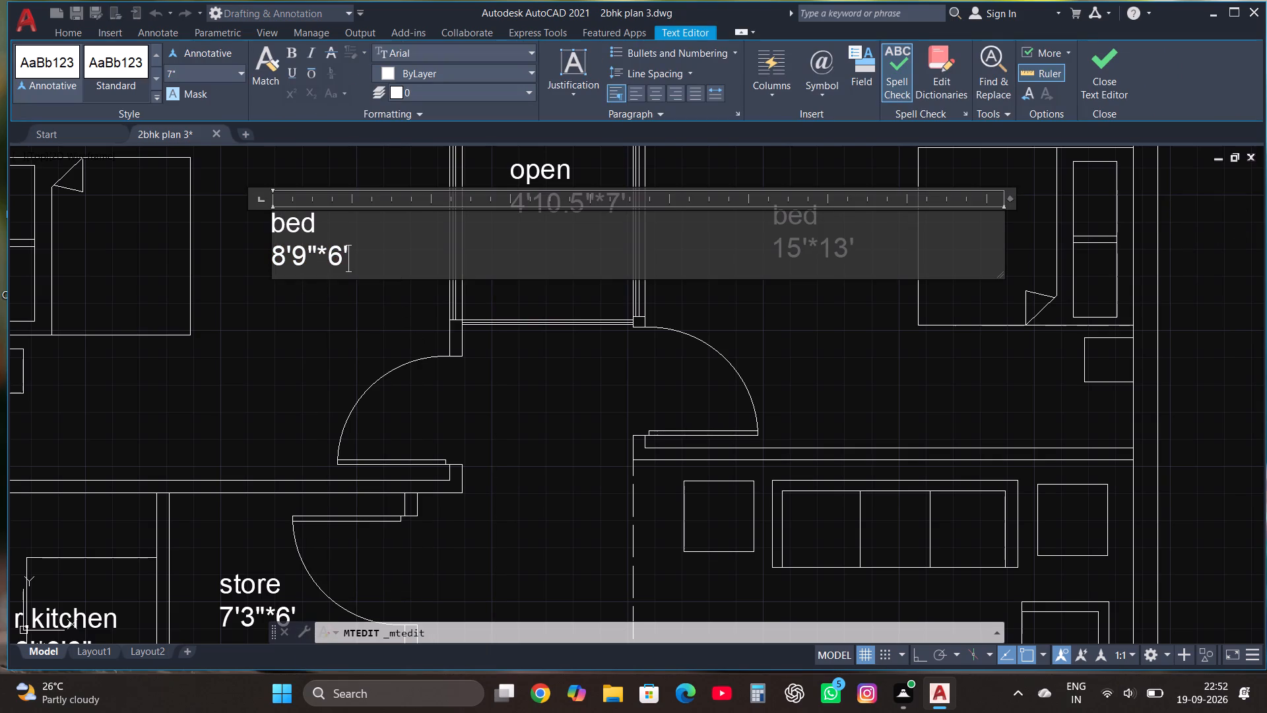
{"action": "key", "text": "BackSpace"}
{"action": "key", "text": "BackSpace"}
{"action": "key", "text": "BackSpace"}
{"action": "key", "text": "BackSpace"}
{"action": "key", "text": "BackSpace"}
{"action": "key", "text": "BackSpace"}
{"action": "key", "text": "BackSpace"}
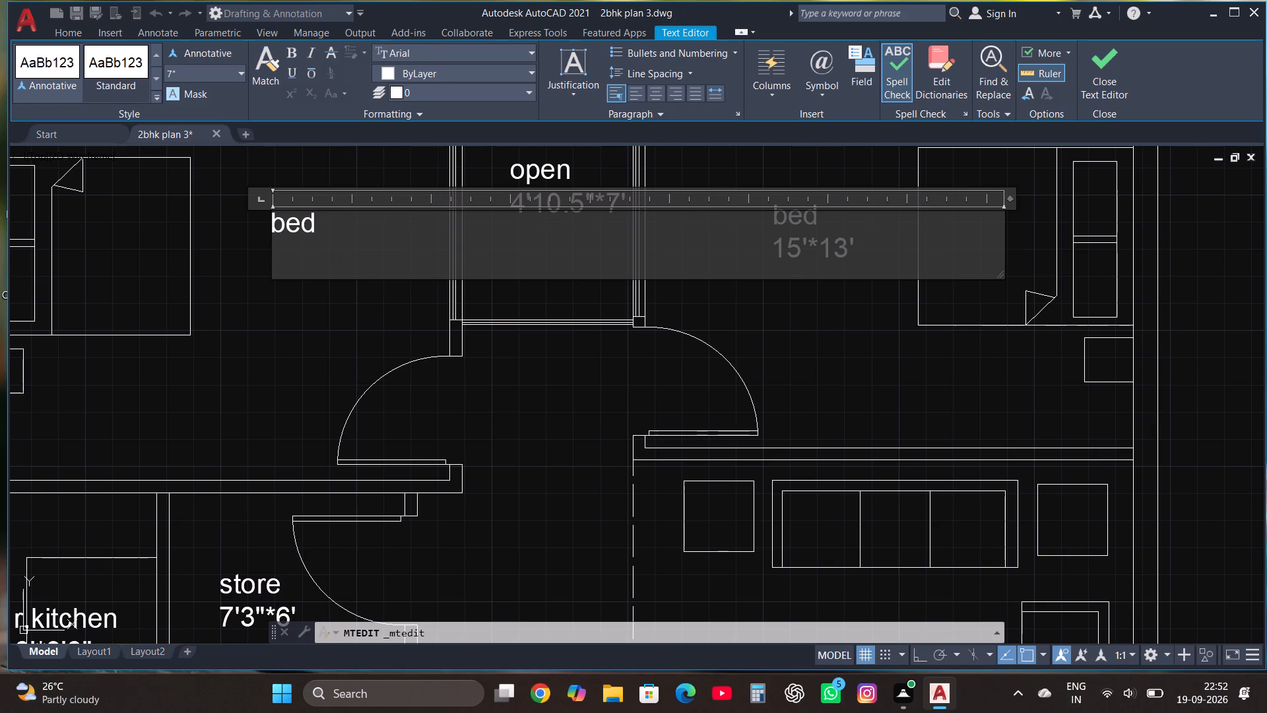
{"action": "key", "text": "1"}
{"action": "type", "text": "5'"}
{"action": "type", "text": "*13'"}
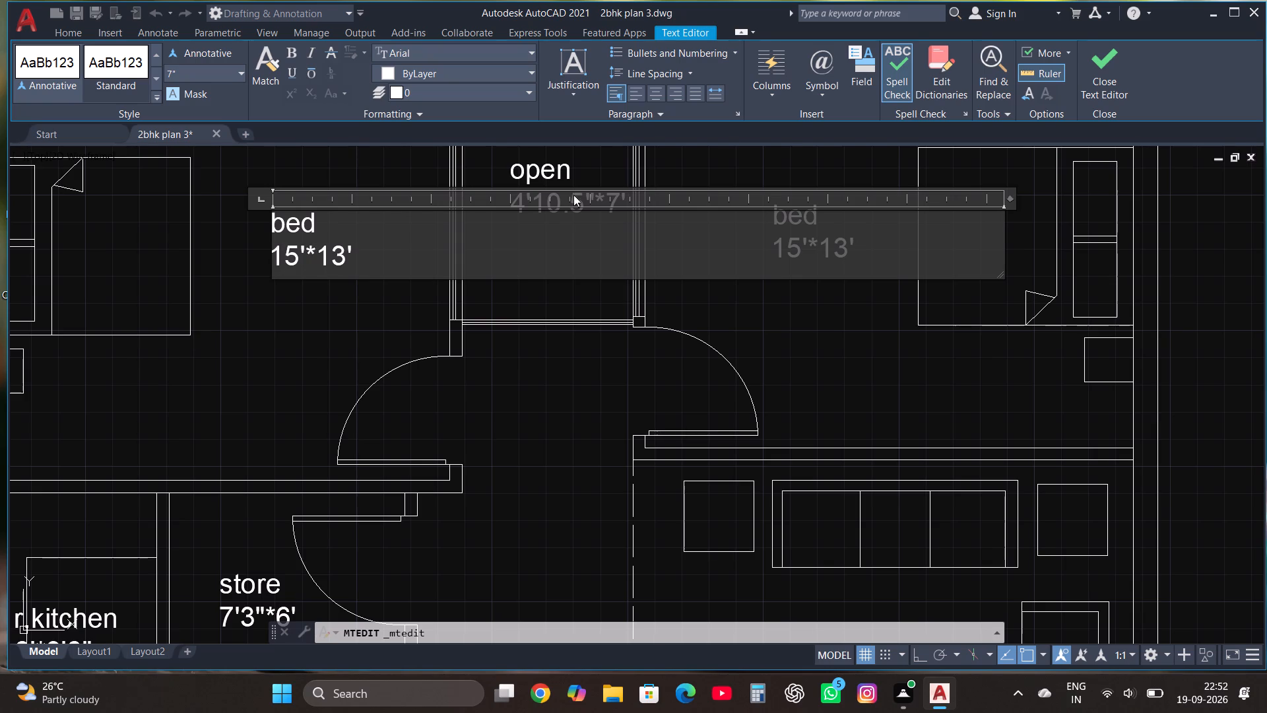
{"action": "left_click", "coordinate": [1097, 60]}
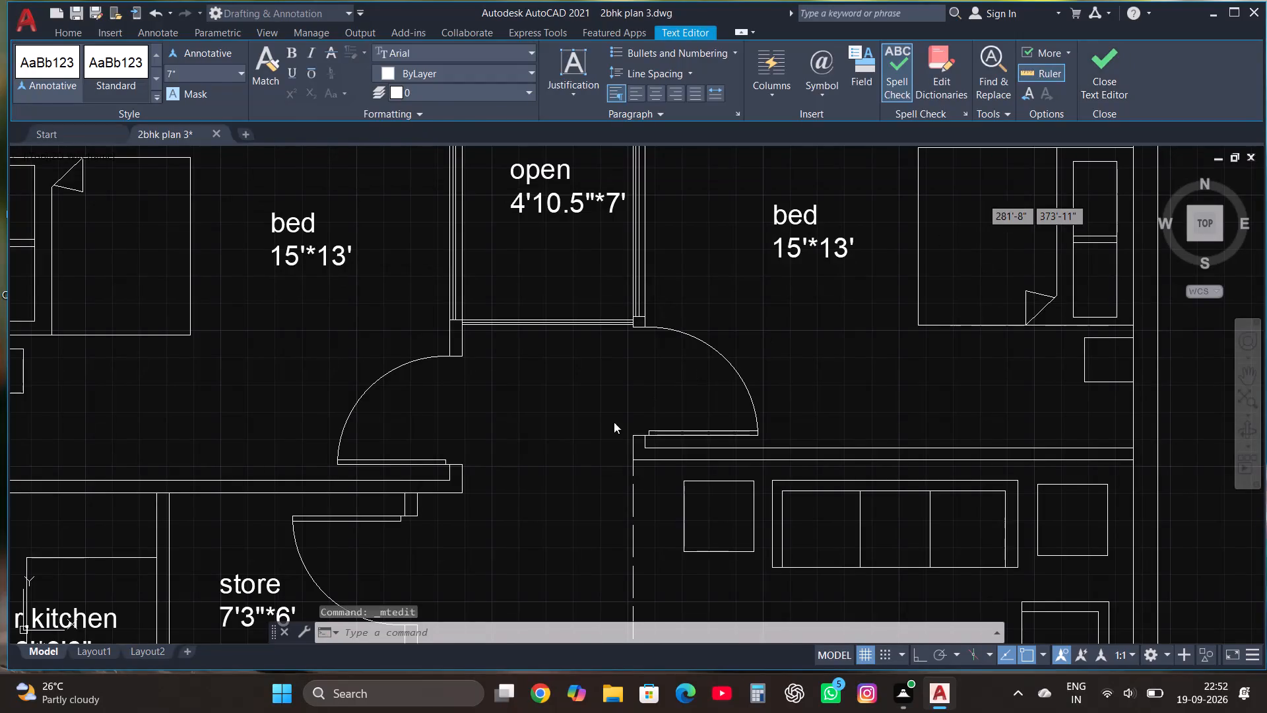
Change the name in the dress label of the western bathroom to "bath".
{"action": "scroll", "coordinate": [645, 421], "scroll_direction": "down", "scroll_amount": 2}
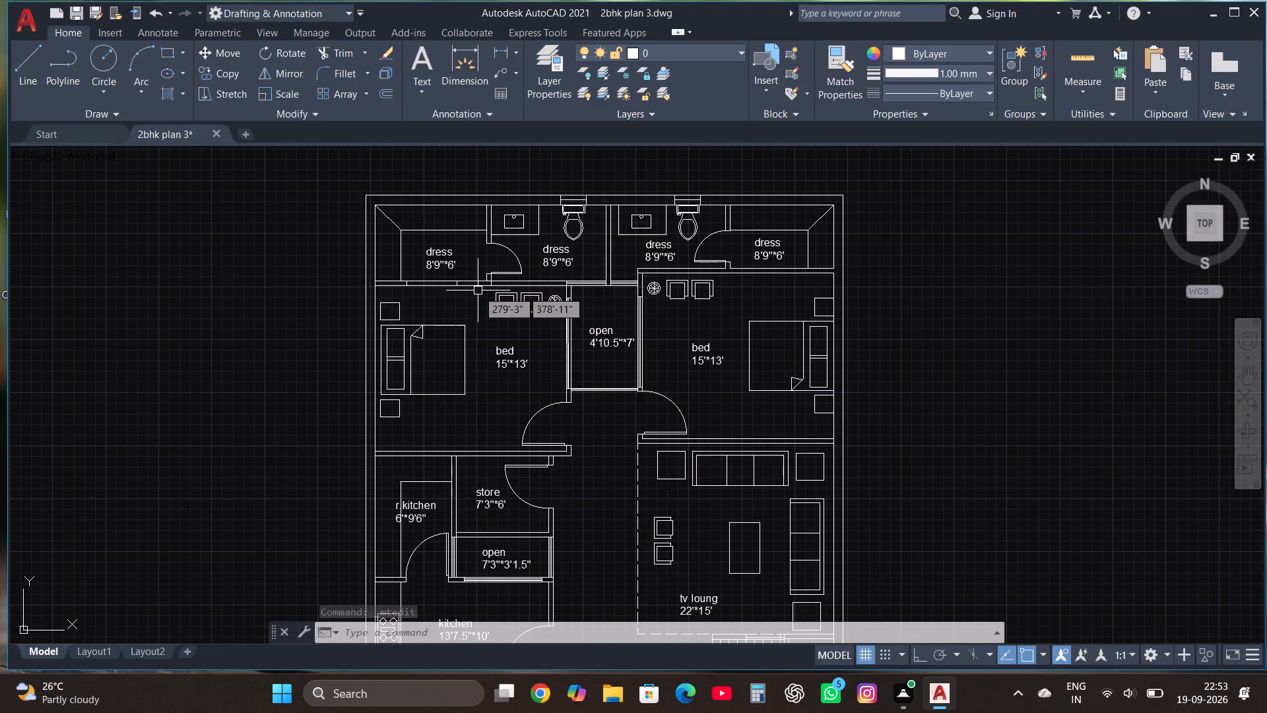
{"action": "scroll", "coordinate": [528, 246], "scroll_direction": "up", "scroll_amount": 2}
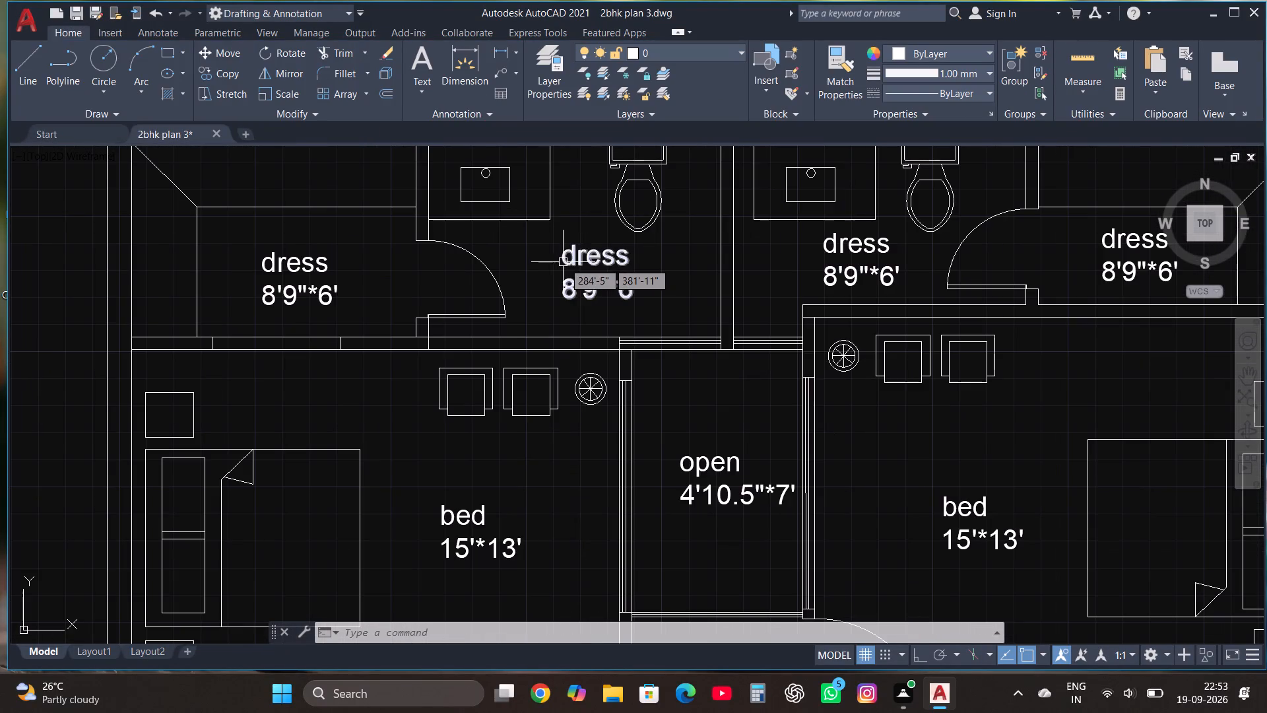
{"action": "left_click", "coordinate": [565, 262]}
{"action": "right_click", "coordinate": [565, 262]}
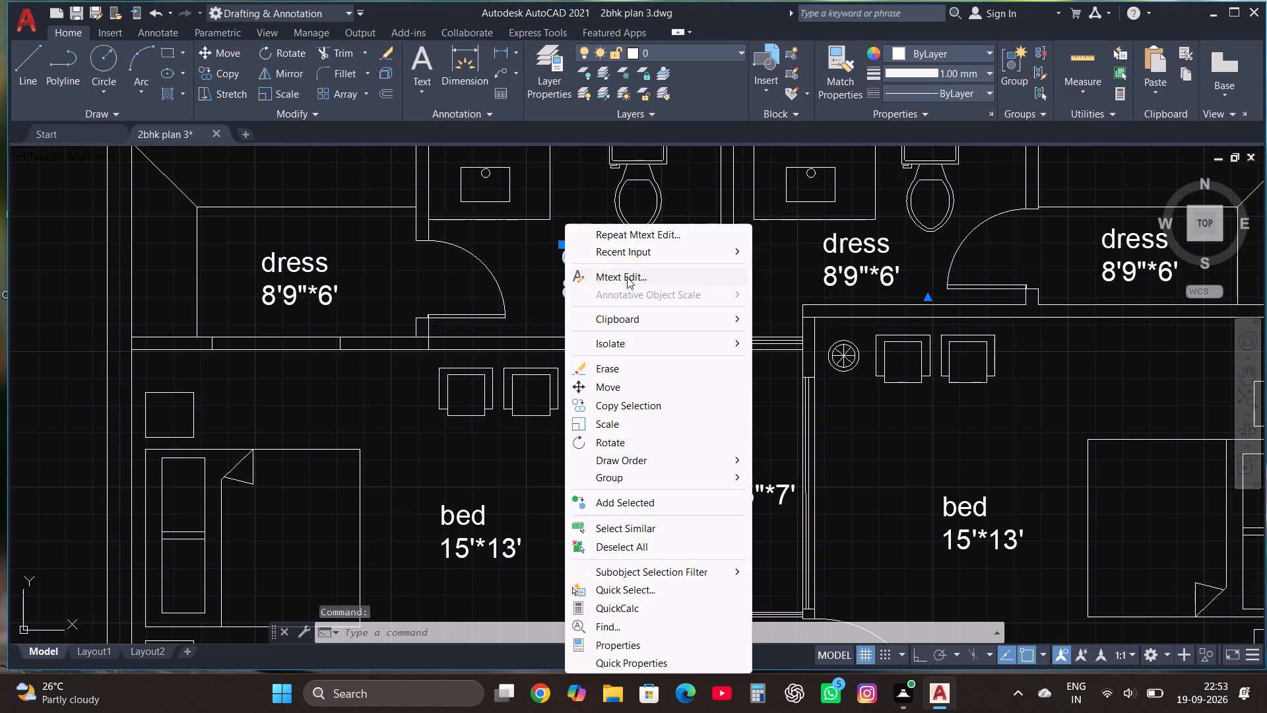
{"action": "left_click", "coordinate": [627, 277]}
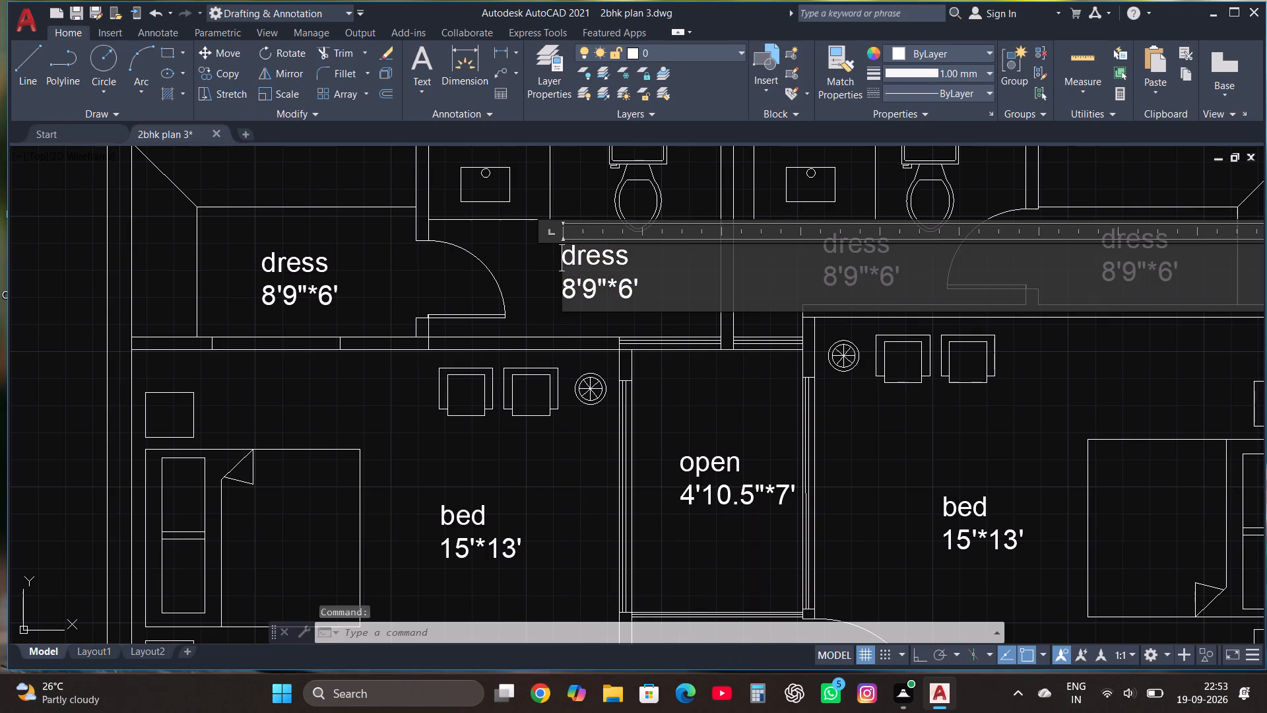
{"action": "left_click", "coordinate": [643, 252]}
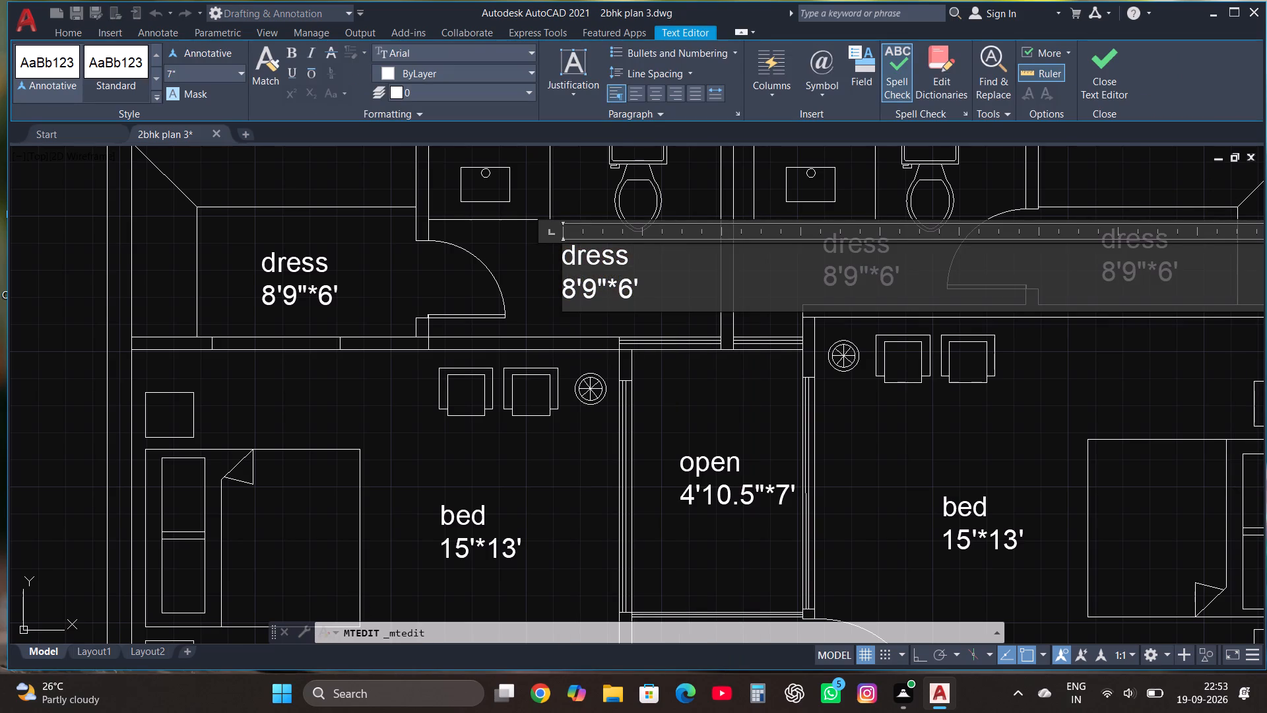
{"action": "key", "text": "BackSpace"}
{"action": "key", "text": "BackSpace"}
{"action": "key", "text": "BackSpace"}
{"action": "key", "text": "BackSpace"}
{"action": "key", "text": "BackSpace"}
{"action": "type", "text": "bath"}
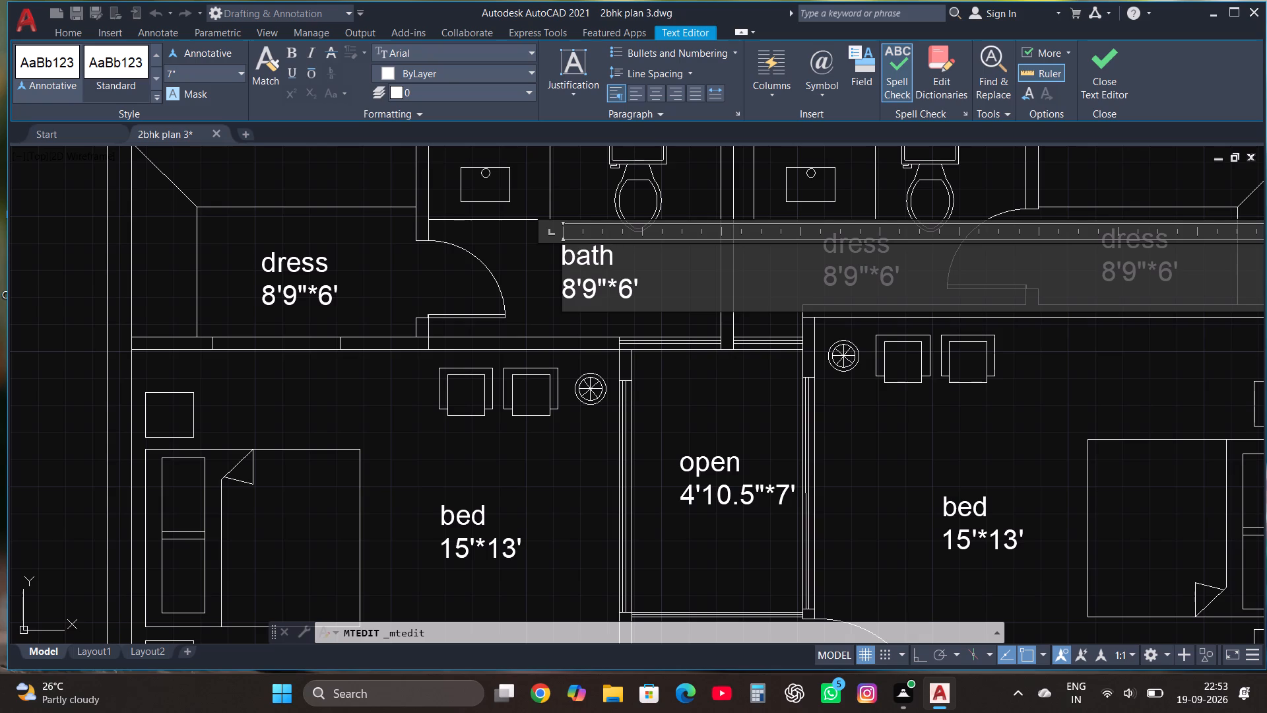
Replace the size line in the western bathroom's label with 9'*6' and finish editing the label.
{"action": "left_click", "coordinate": [672, 292]}
{"action": "key", "text": "BackSpace"}
{"action": "key", "text": "BackSpace"}
{"action": "key", "text": "BackSpace"}
{"action": "key", "text": "BackSpace"}
{"action": "key", "text": "BackSpace"}
{"action": "key", "text": "BackSpace"}
{"action": "key", "text": "BackSpace"}
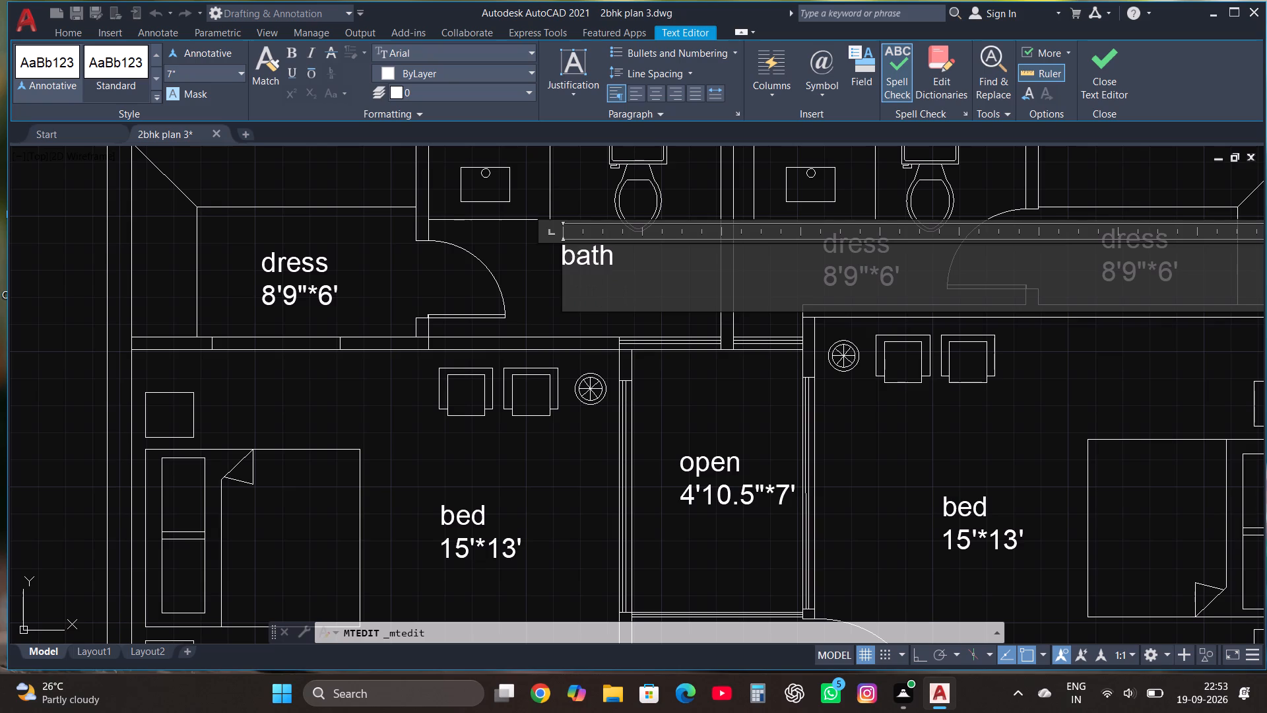
{"action": "type", "text": "9'"}
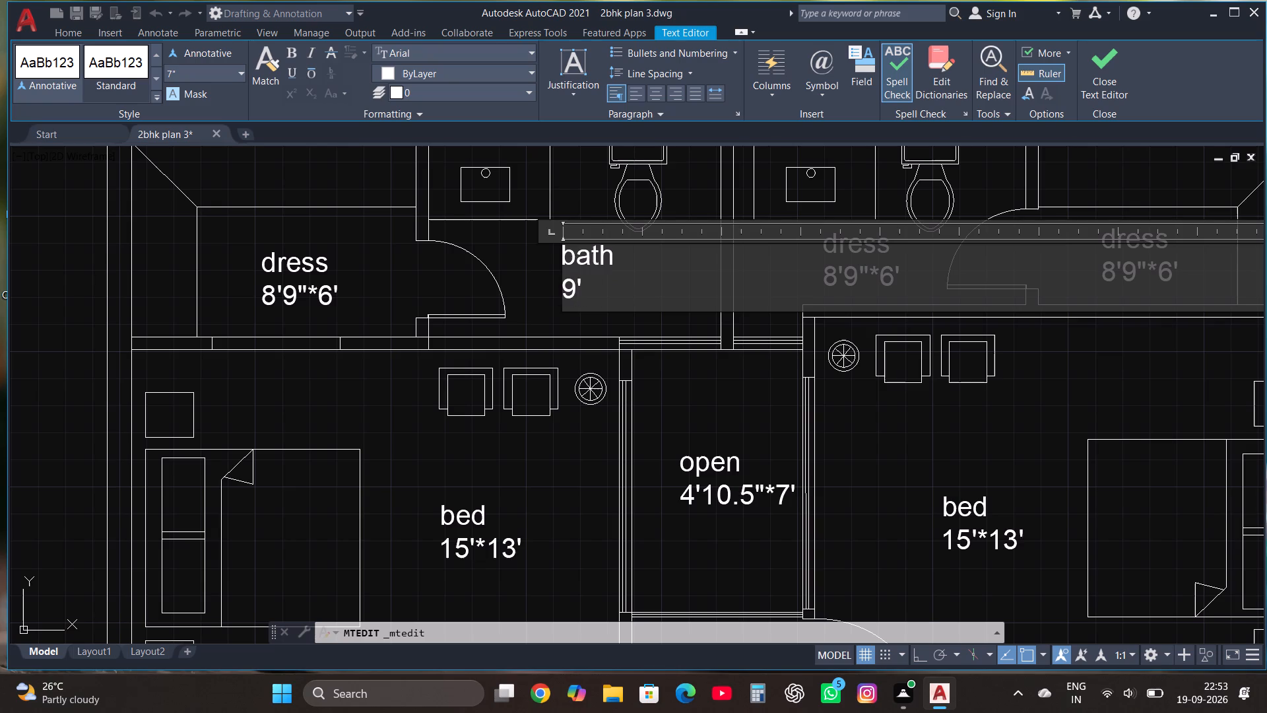
{"action": "type", "text": "*6'"}
{"action": "left_click", "coordinate": [1097, 59]}
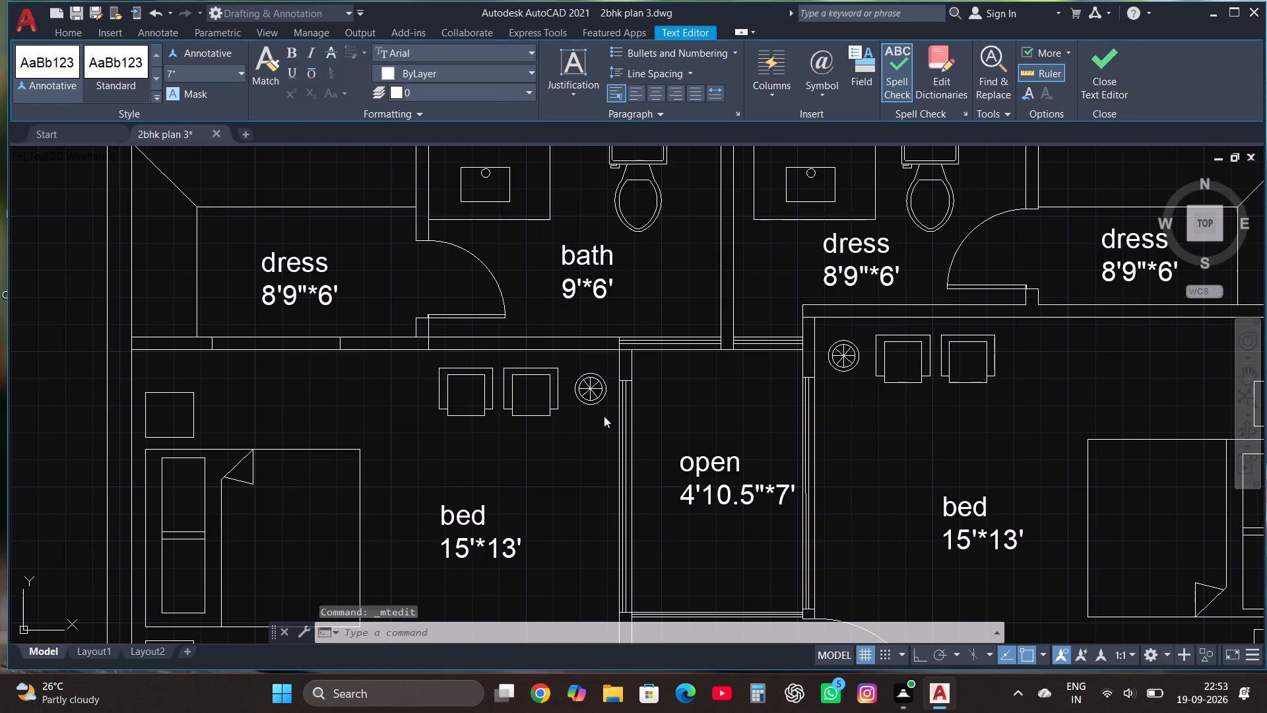
Change the name in the dress label of the eastern bathroom to "bath".
{"action": "scroll", "coordinate": [549, 432], "scroll_direction": "down", "scroll_amount": 2}
{"action": "scroll", "coordinate": [649, 390], "scroll_direction": "up", "scroll_amount": 1}
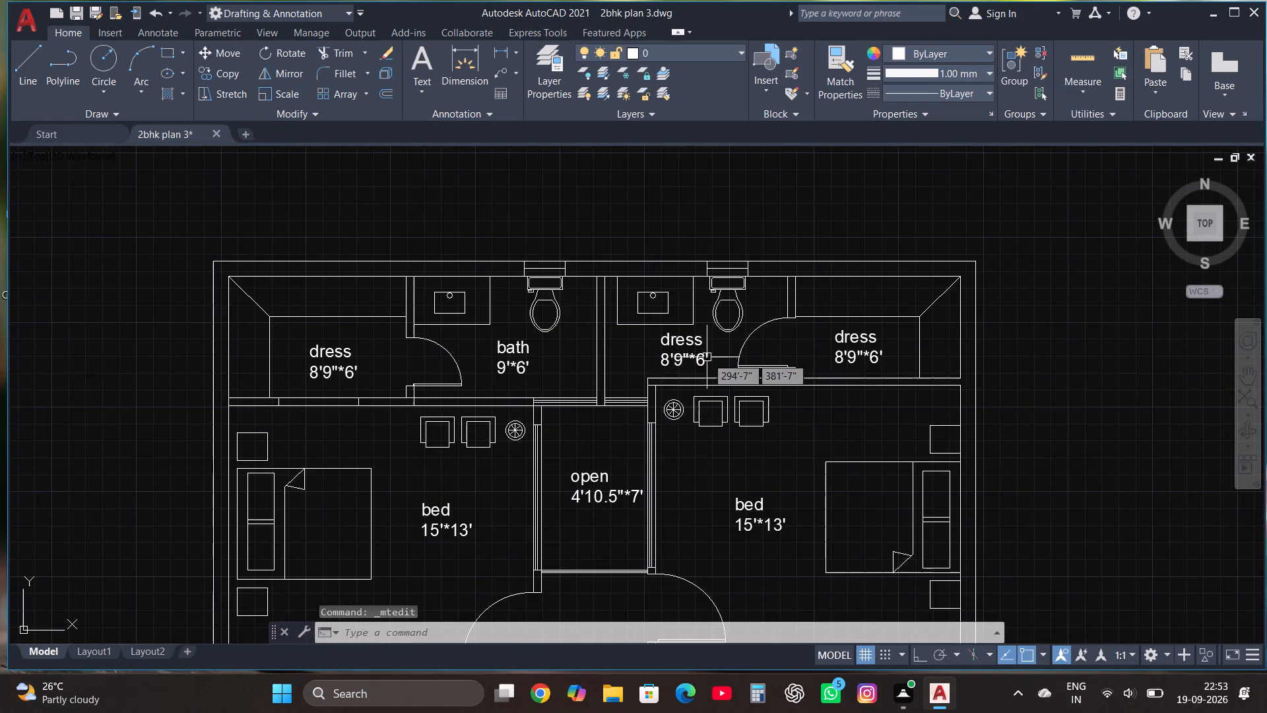
{"action": "scroll", "coordinate": [740, 367], "scroll_direction": "up", "scroll_amount": 2}
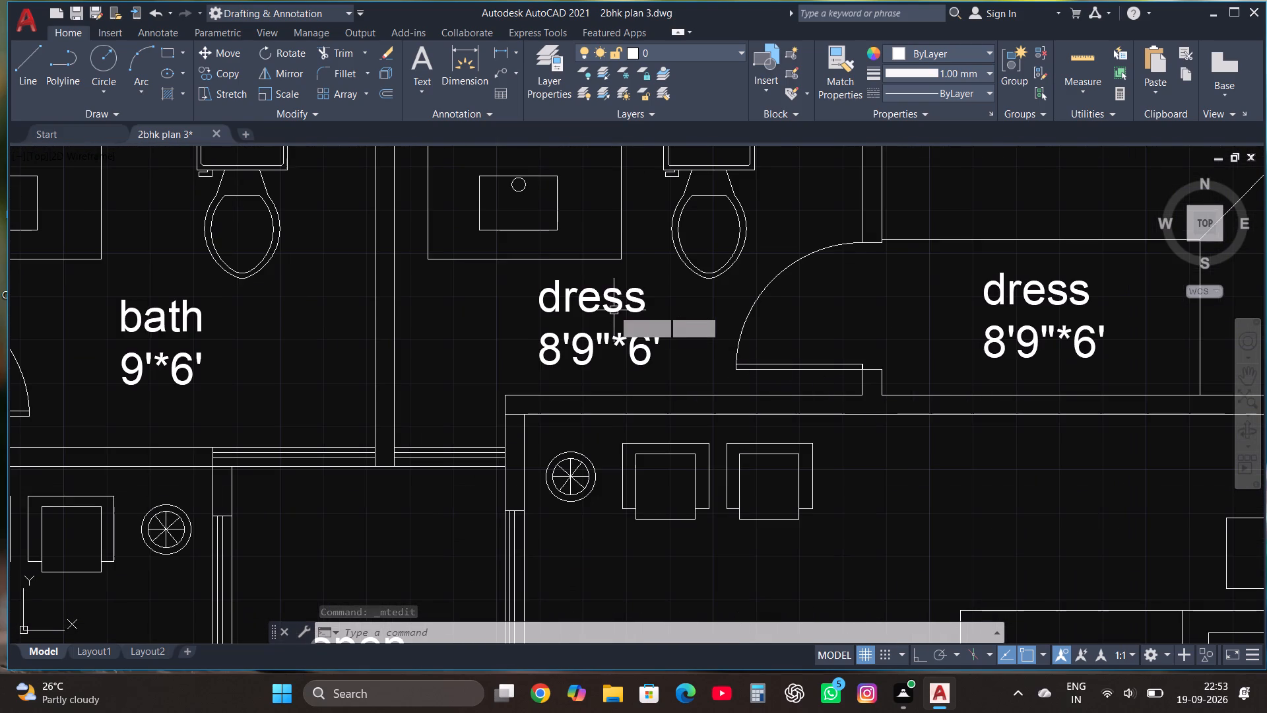
{"action": "left_click", "coordinate": [608, 305]}
{"action": "right_click", "coordinate": [608, 305]}
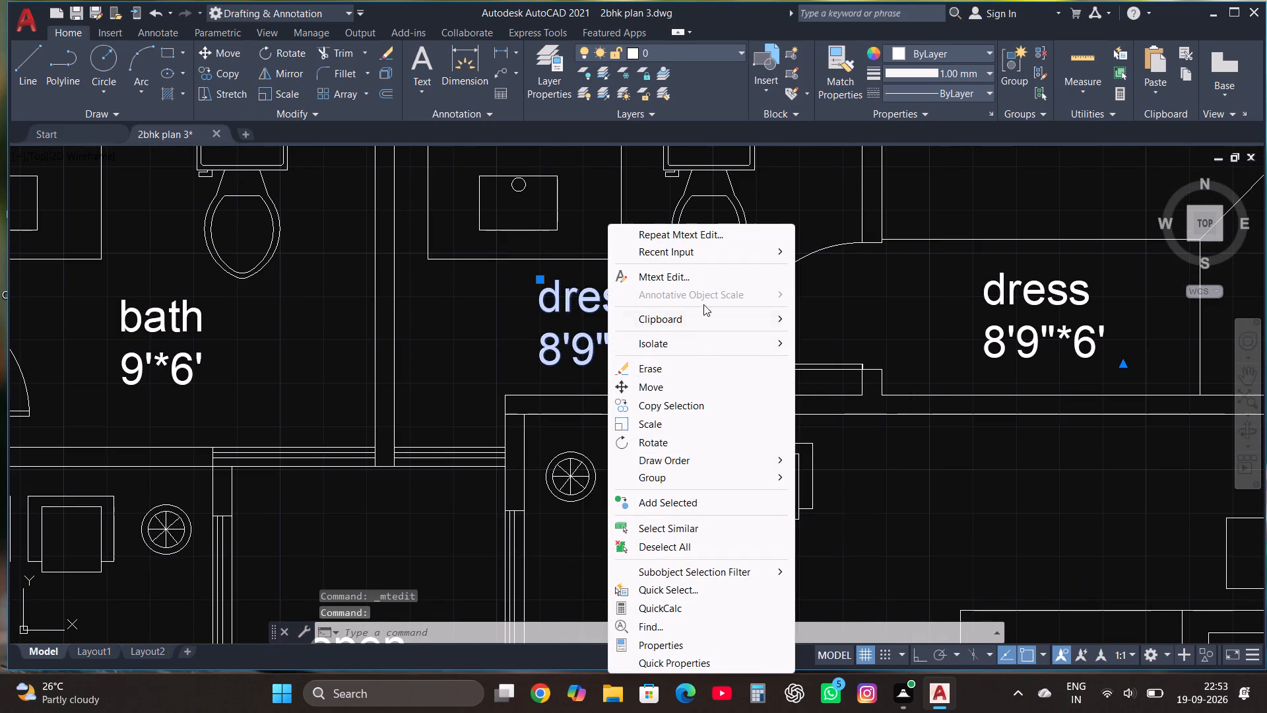
{"action": "left_click", "coordinate": [698, 275]}
{"action": "key", "text": "BackSpace"}
{"action": "key", "text": "BackSpace"}
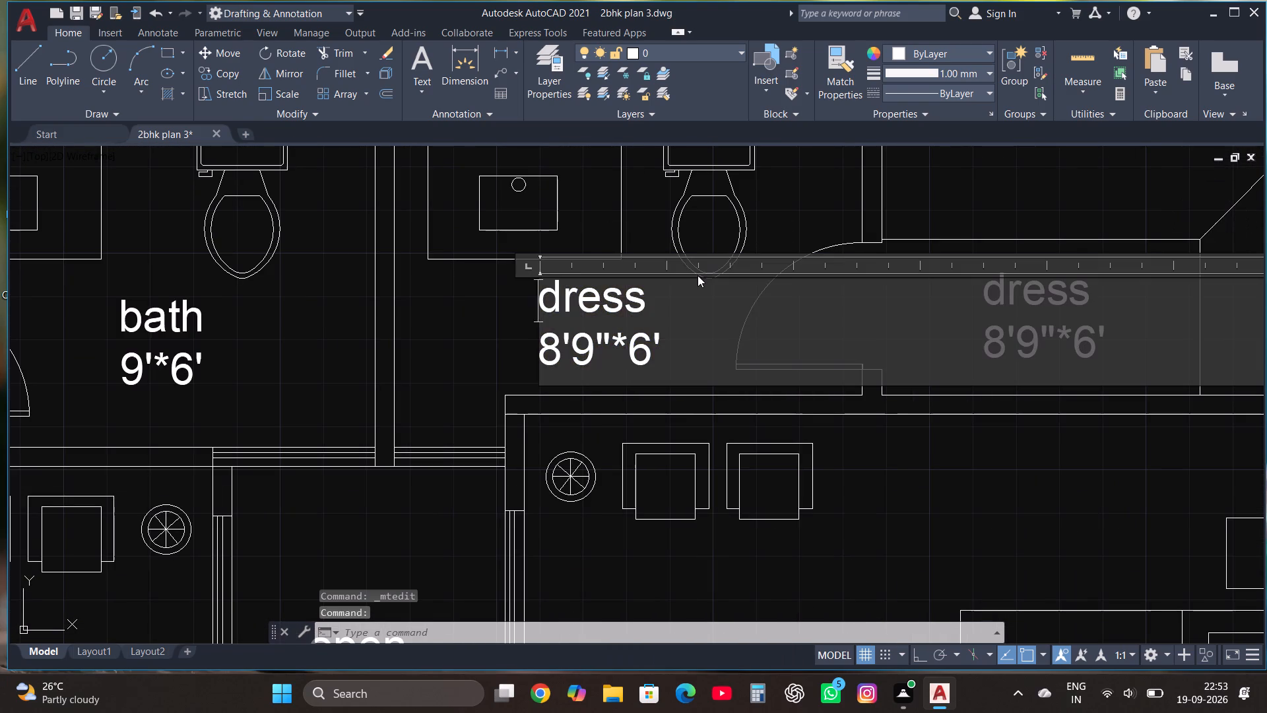
{"action": "key", "text": "BackSpace"}
{"action": "key", "text": "BackSpace"}
{"action": "left_click", "coordinate": [698, 275]}
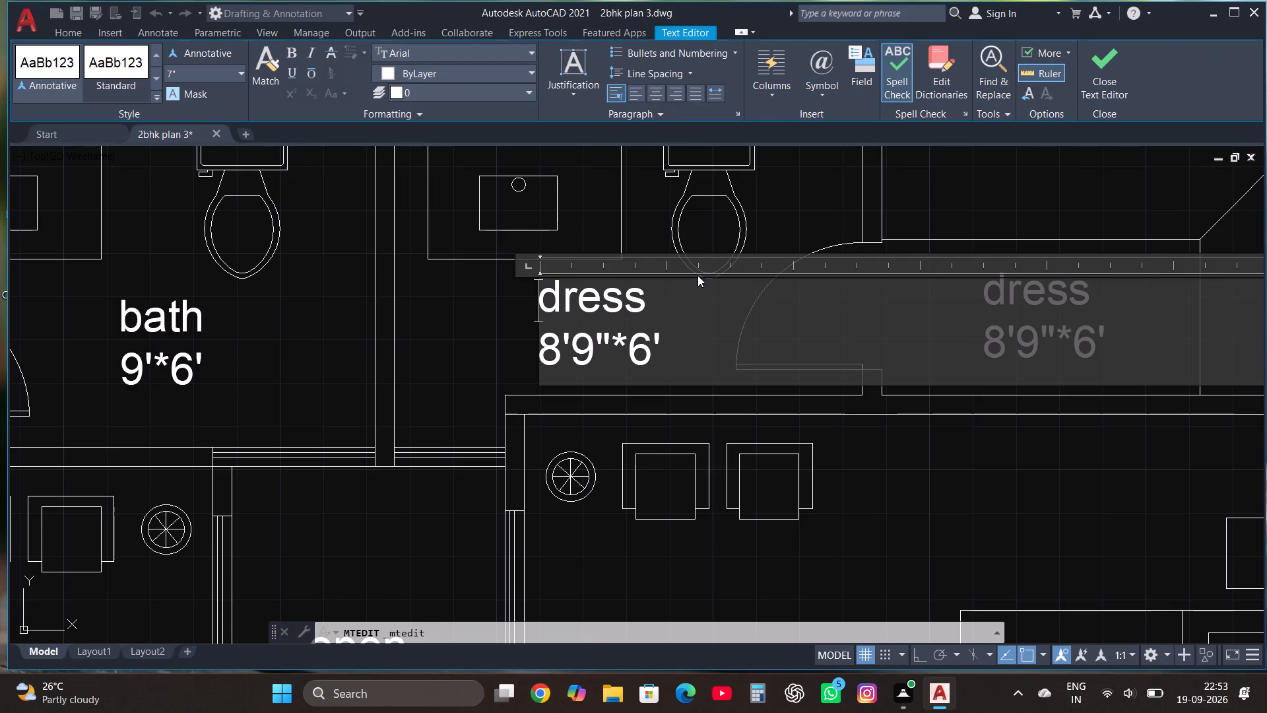
{"action": "left_click", "coordinate": [655, 312]}
{"action": "key", "text": "BackSpace"}
{"action": "key", "text": "BackSpace"}
{"action": "key", "text": "BackSpace"}
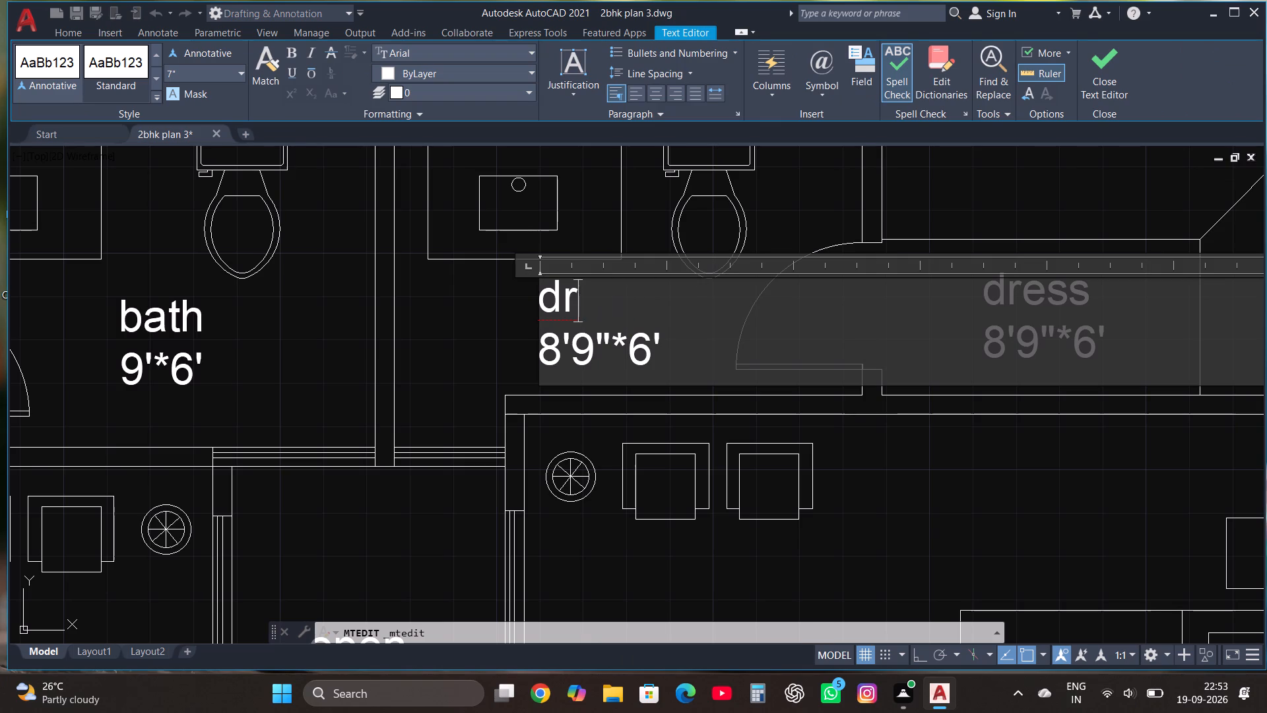
{"action": "key", "text": "BackSpace"}
{"action": "key", "text": "BackSpace"}
{"action": "type", "text": "bath"}
Replace the size line in the eastern bathroom's label with 9'*5' and finish editing the label.
{"action": "left_click", "coordinate": [676, 355]}
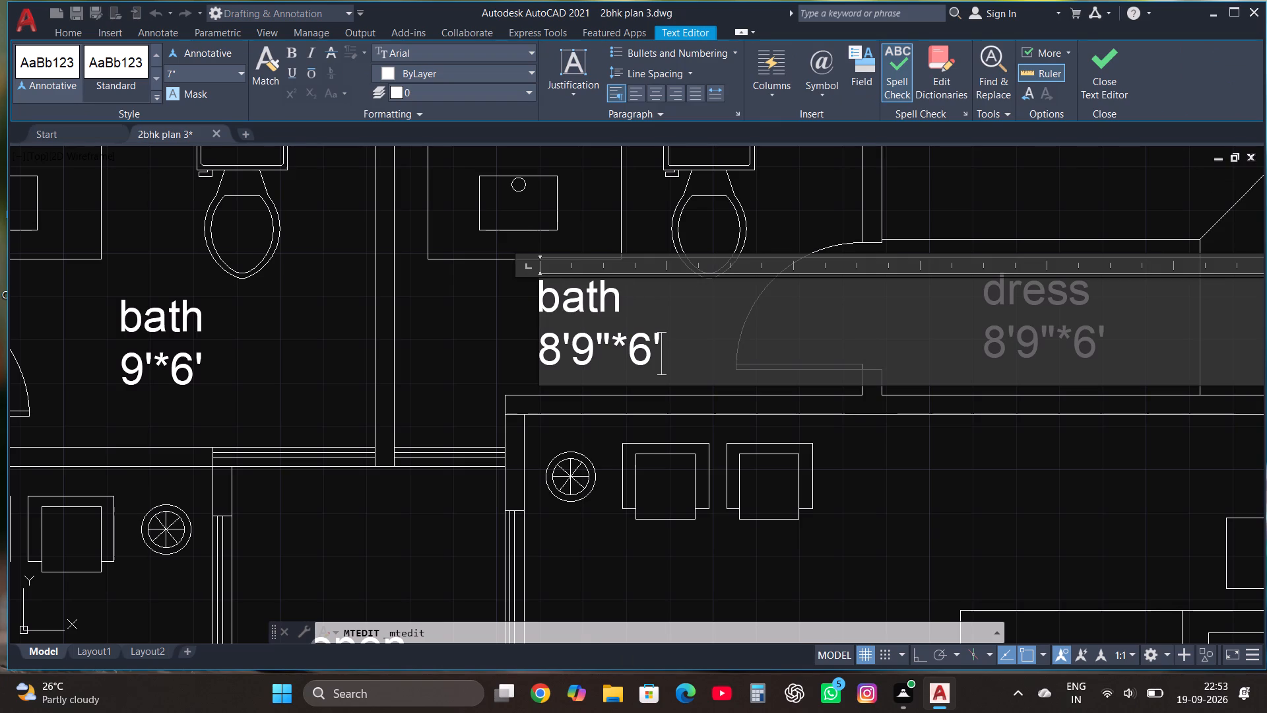
{"action": "key", "text": "BackSpace"}
{"action": "key", "text": "BackSpace"}
{"action": "key", "text": "BackSpace"}
{"action": "key", "text": "BackSpace"}
{"action": "key", "text": "BackSpace"}
{"action": "key", "text": "BackSpace"}
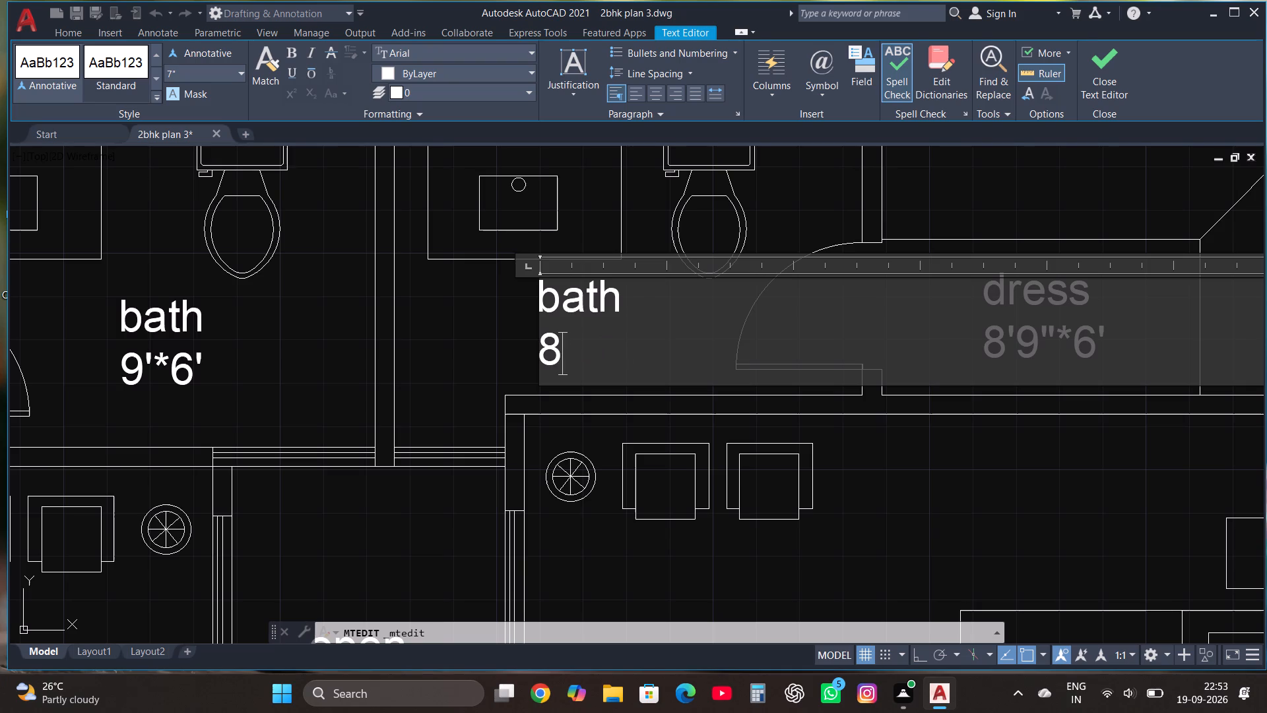
{"action": "key", "text": "BackSpace"}
{"action": "type", "text": "9'"}
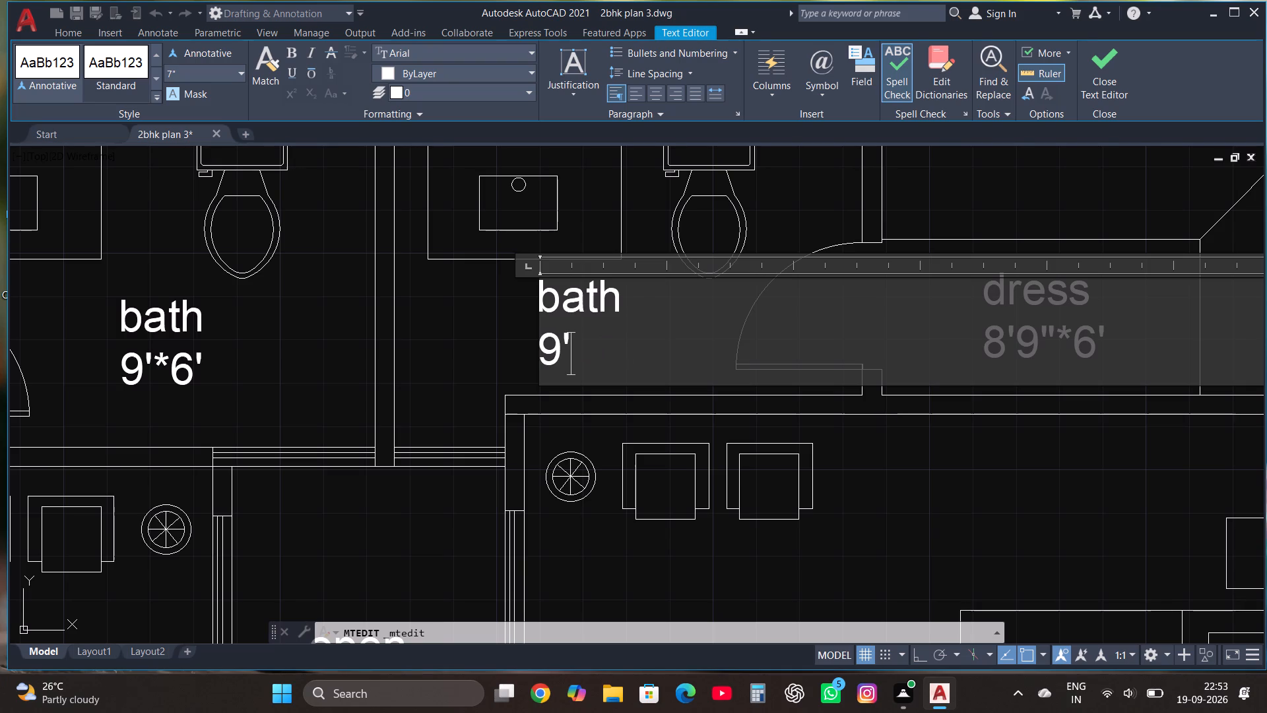
{"action": "key", "text": "asterisk"}
{"action": "type", "text": "5'"}
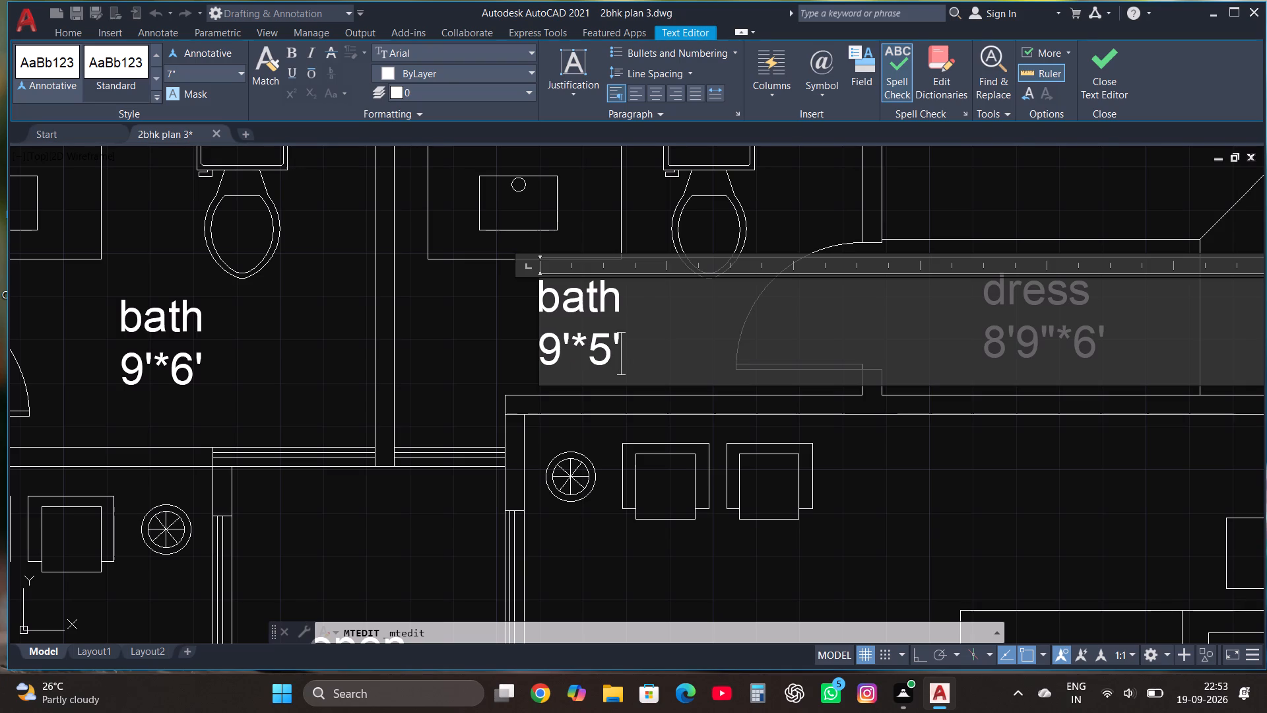
{"action": "left_click", "coordinate": [1092, 67]}
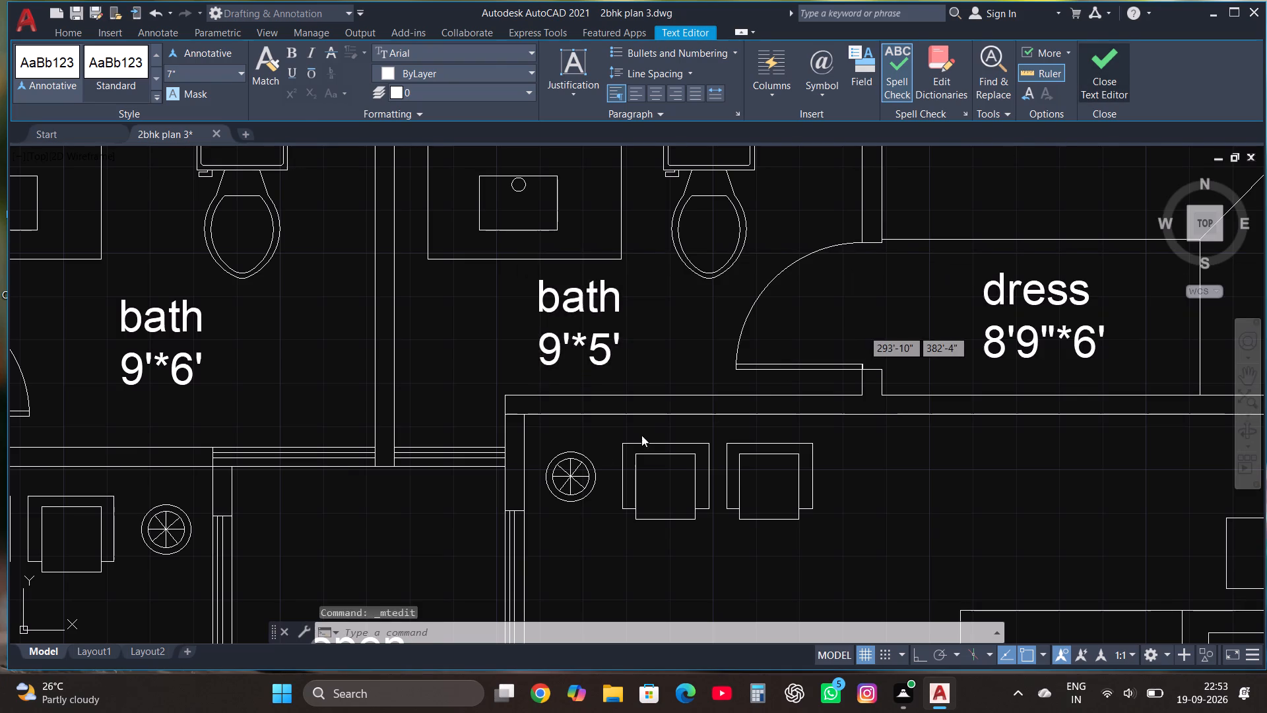
Change the size line in the eastern dressing room's label to 8'10.5"*5' and finish editing the label.
{"action": "scroll", "coordinate": [604, 452], "scroll_direction": "down", "scroll_amount": 3}
{"action": "scroll", "coordinate": [725, 443], "scroll_direction": "up", "scroll_amount": 3}
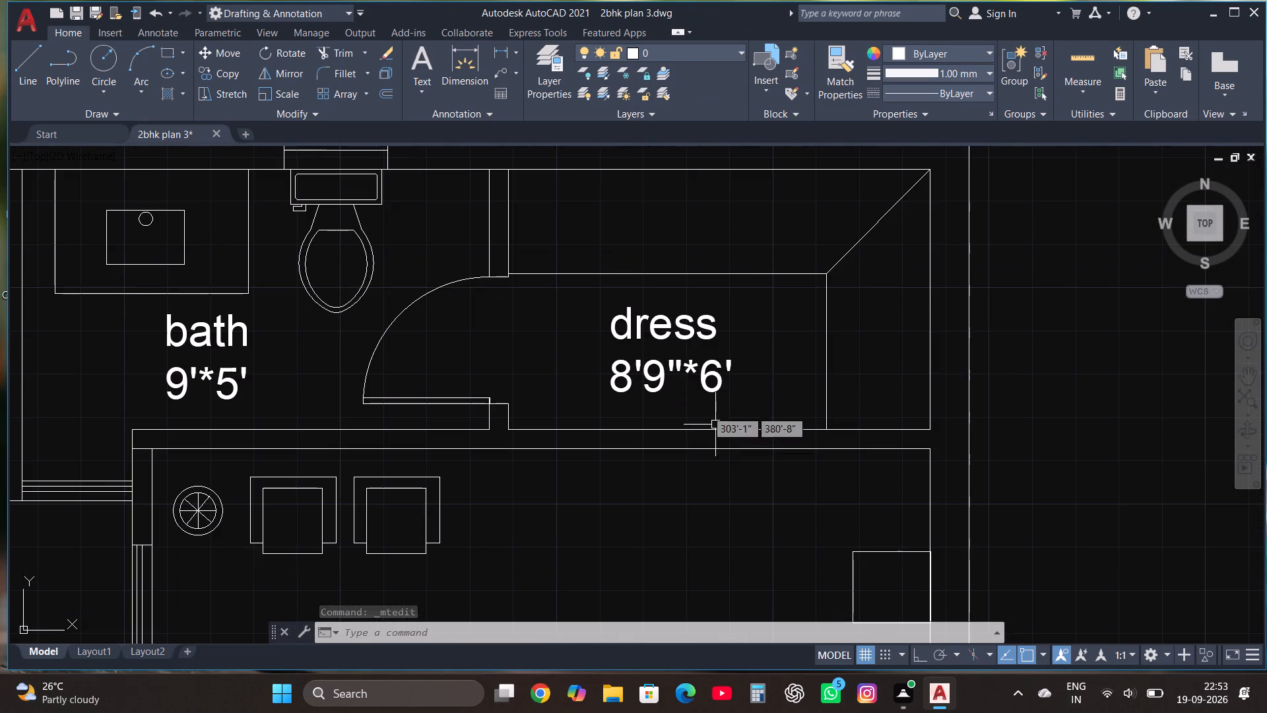
{"action": "left_click", "coordinate": [679, 379]}
{"action": "left_click", "coordinate": [649, 313]}
{"action": "right_click", "coordinate": [649, 313]}
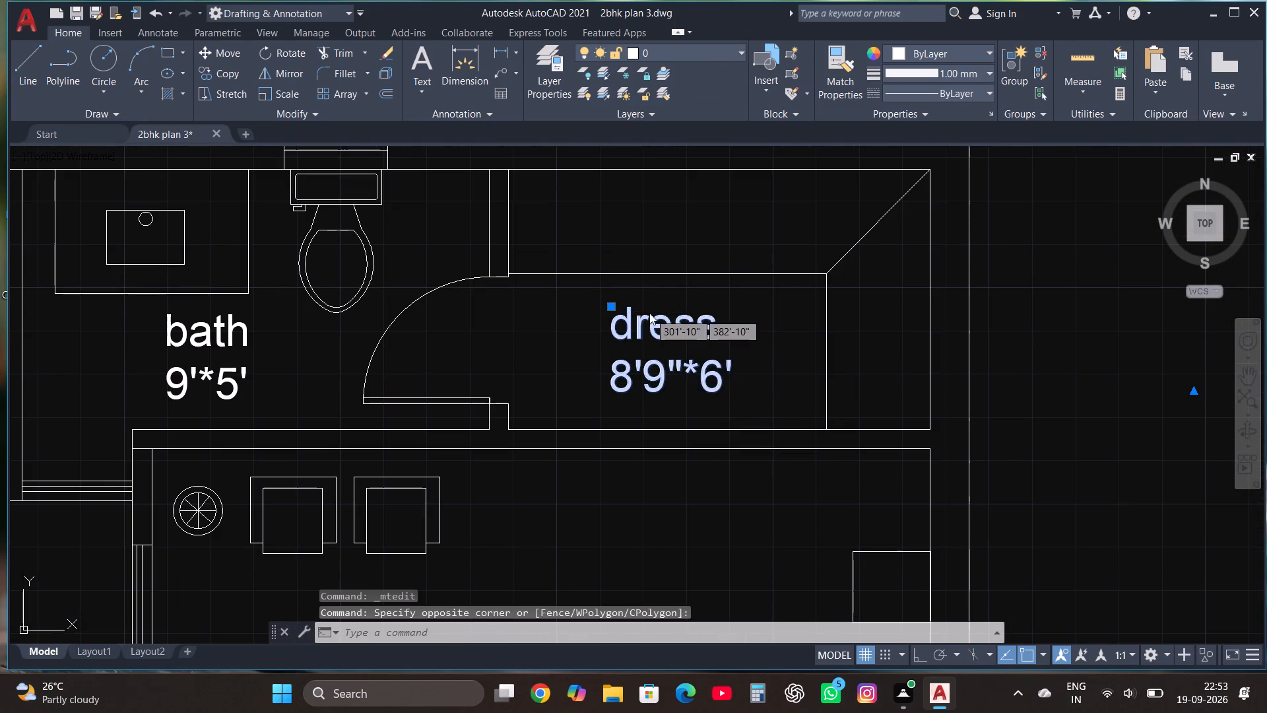
{"action": "left_click", "coordinate": [691, 271]}
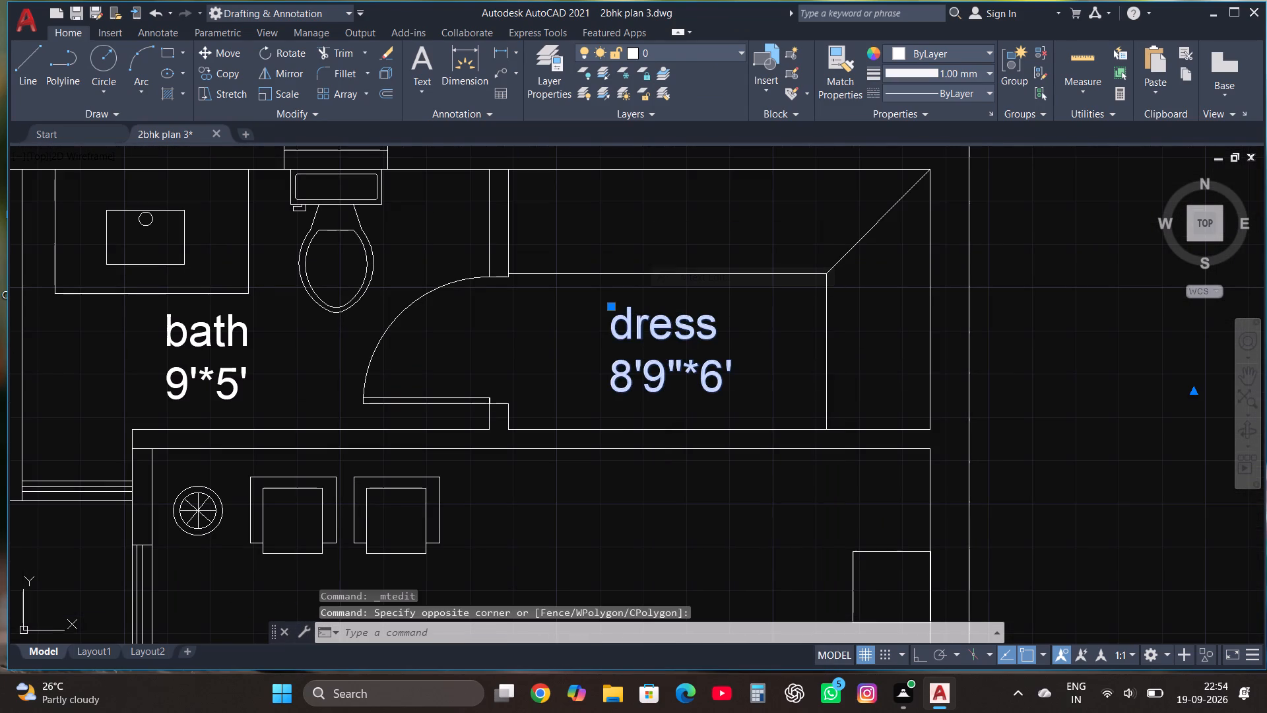
{"action": "left_click", "coordinate": [682, 372]}
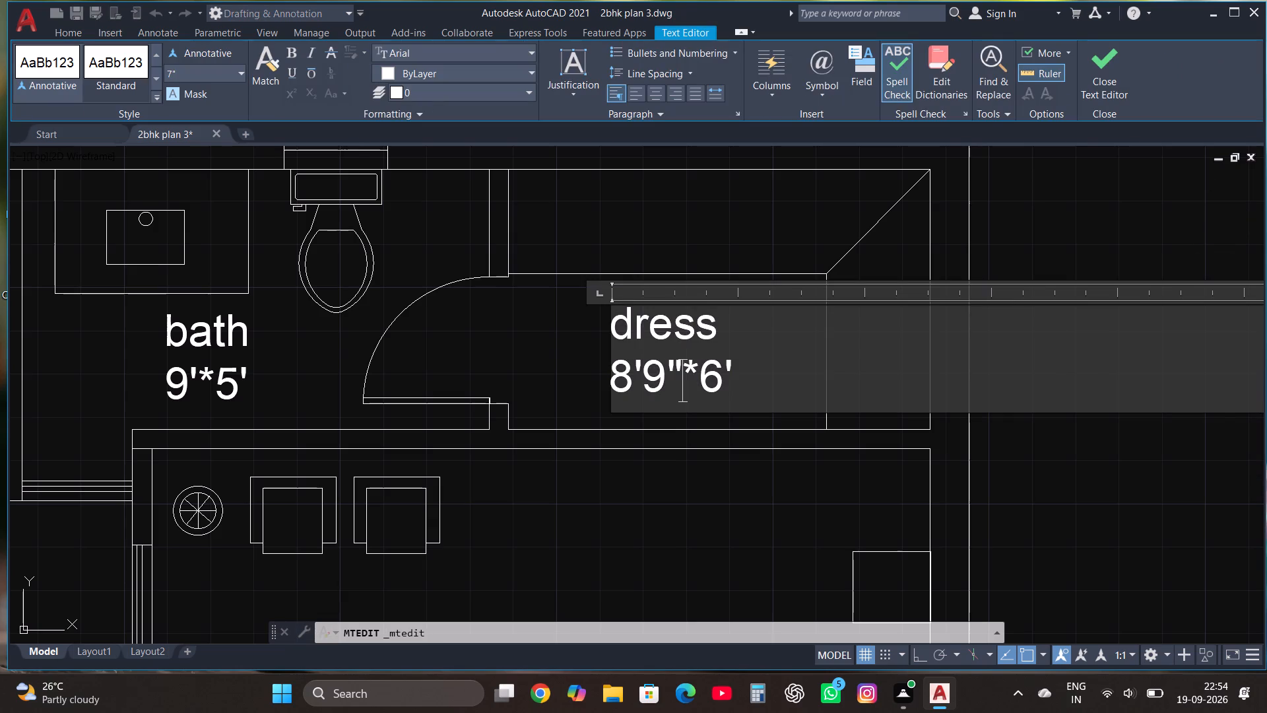
{"action": "key", "text": "BackSpace"}
{"action": "key", "text": "BackSpace"}
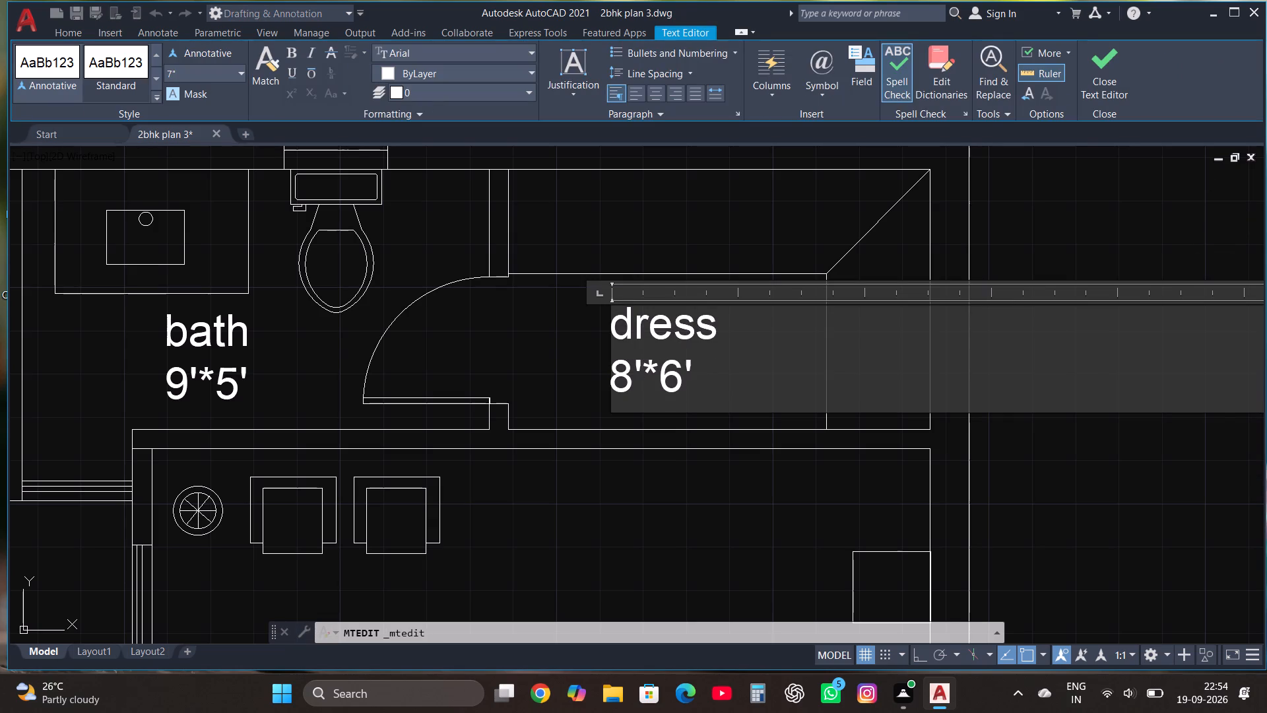
{"action": "key", "text": "4"}
{"action": "key", "text": "BackSpace"}
{"action": "type", "text": "10.5\""}
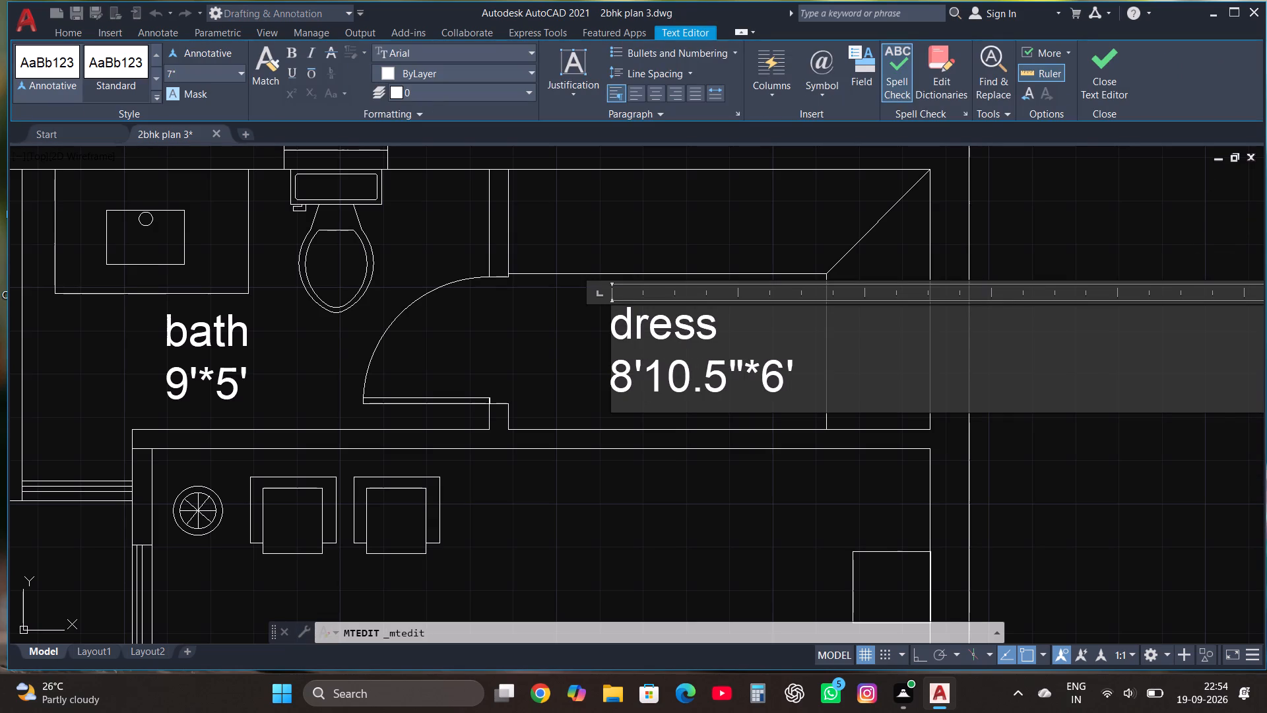
{"action": "left_click", "coordinate": [818, 390]}
{"action": "key", "text": "BackSpace"}
{"action": "key", "text": "BackSpace"}
{"action": "type", "text": "5'"}
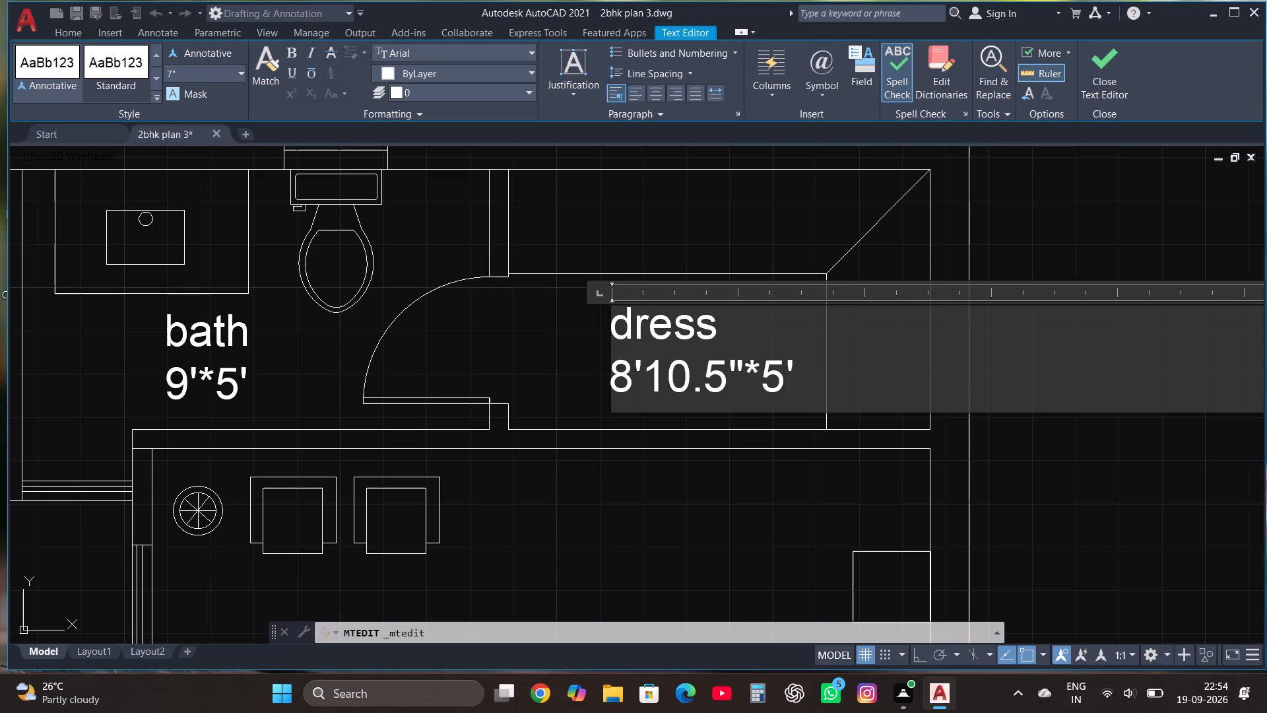
{"action": "left_click", "coordinate": [1091, 63]}
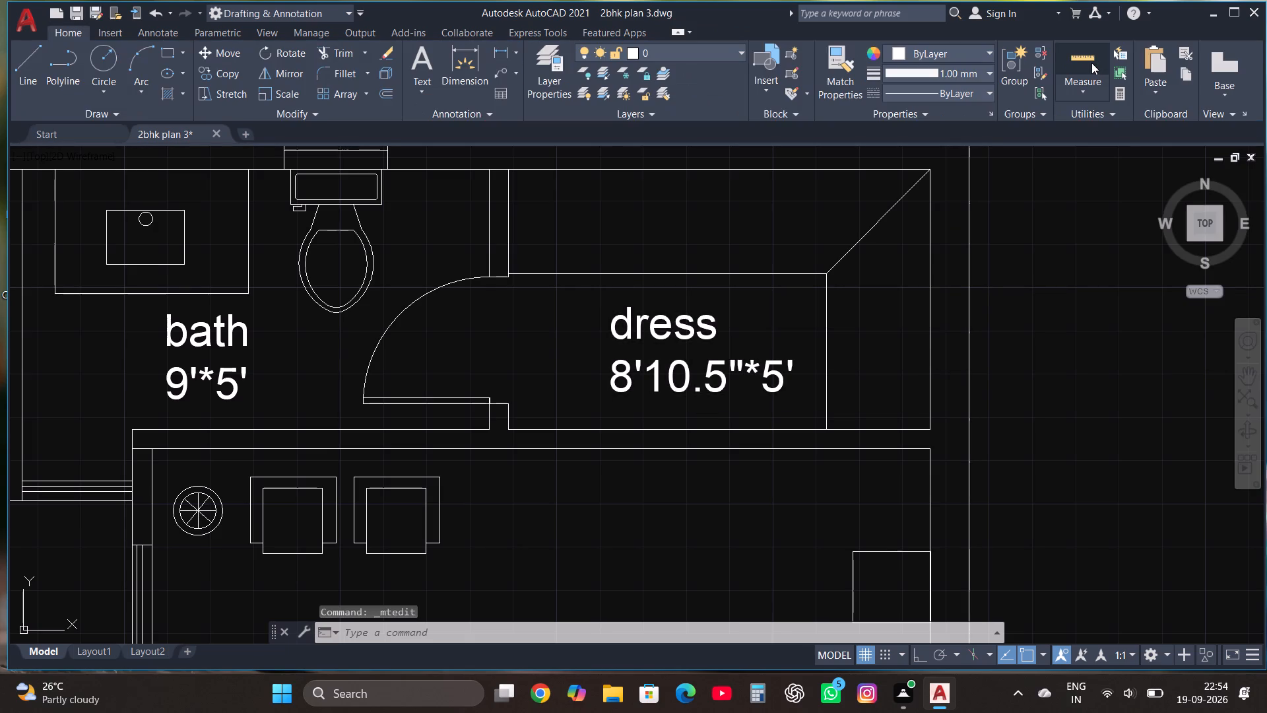
Dimension the overall width of the house along the north outer wall, placing the dimension line outside the plan.
{"action": "scroll", "coordinate": [989, 50], "scroll_direction": "down", "scroll_amount": 2}
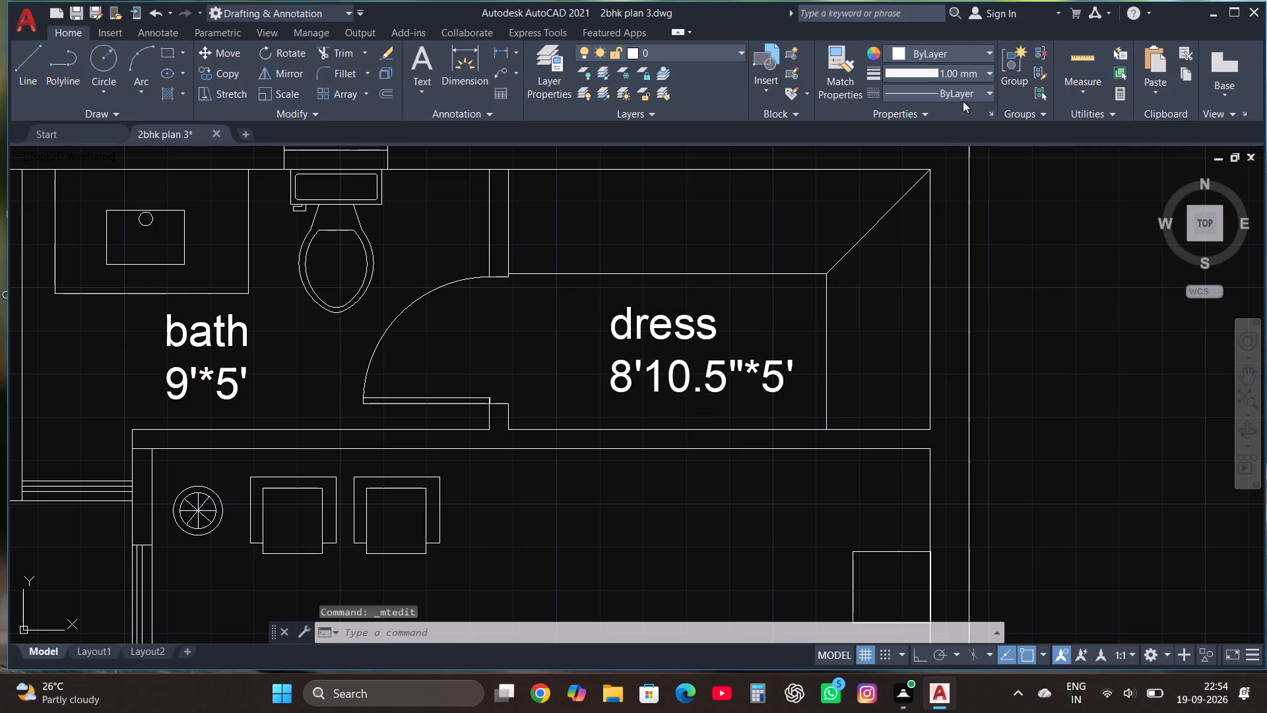
{"action": "scroll", "coordinate": [666, 320], "scroll_direction": "down", "scroll_amount": 2}
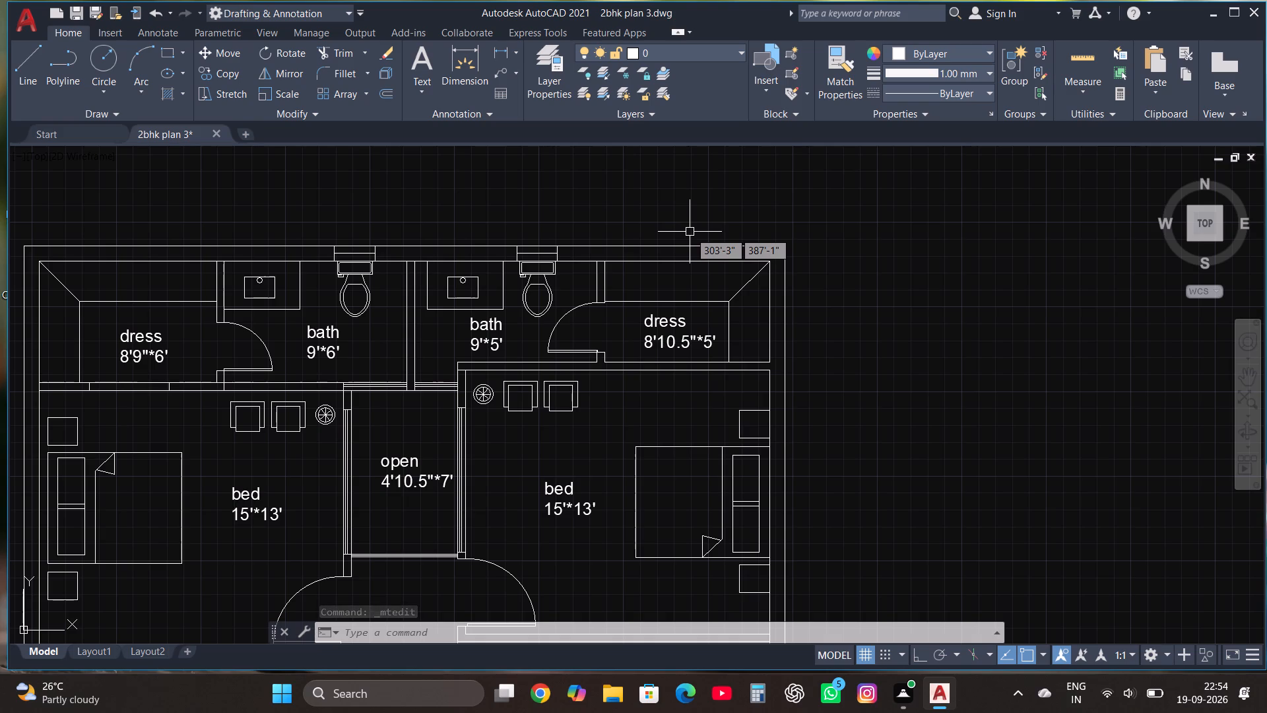
{"action": "scroll", "coordinate": [690, 232], "scroll_direction": "down", "scroll_amount": 1}
{"action": "left_click", "coordinate": [470, 59]}
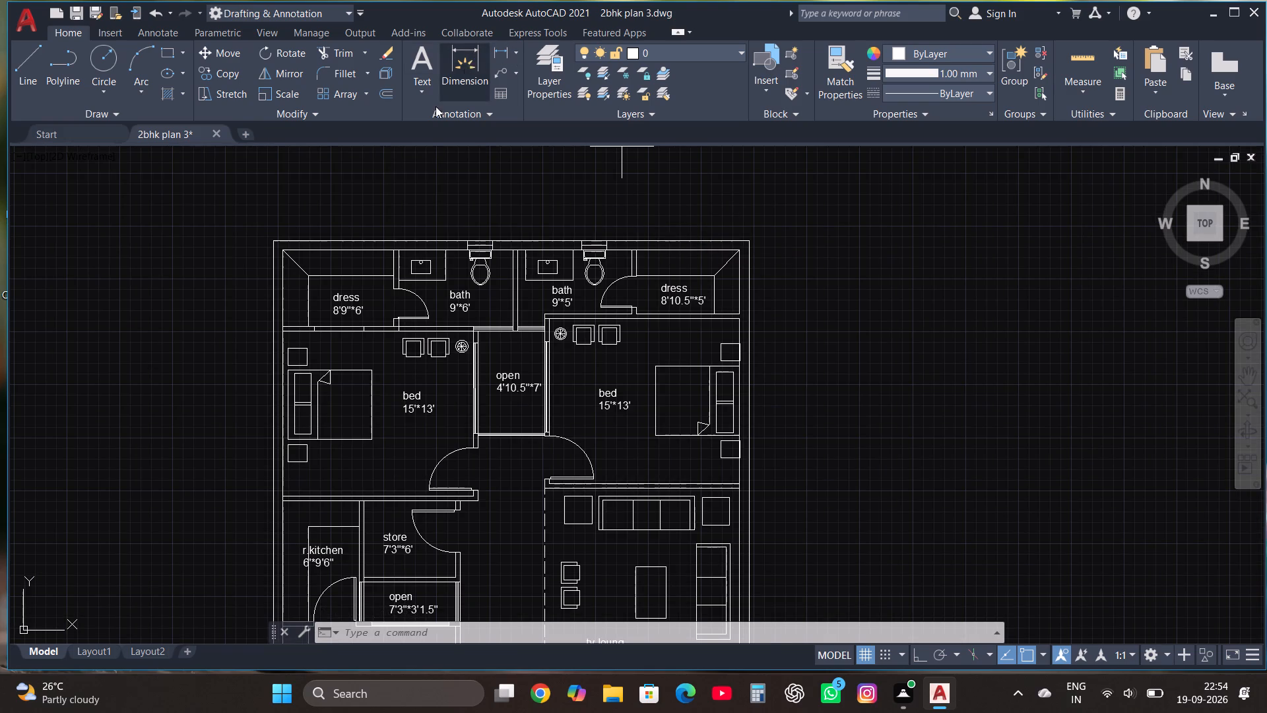
{"action": "left_click", "coordinate": [270, 243]}
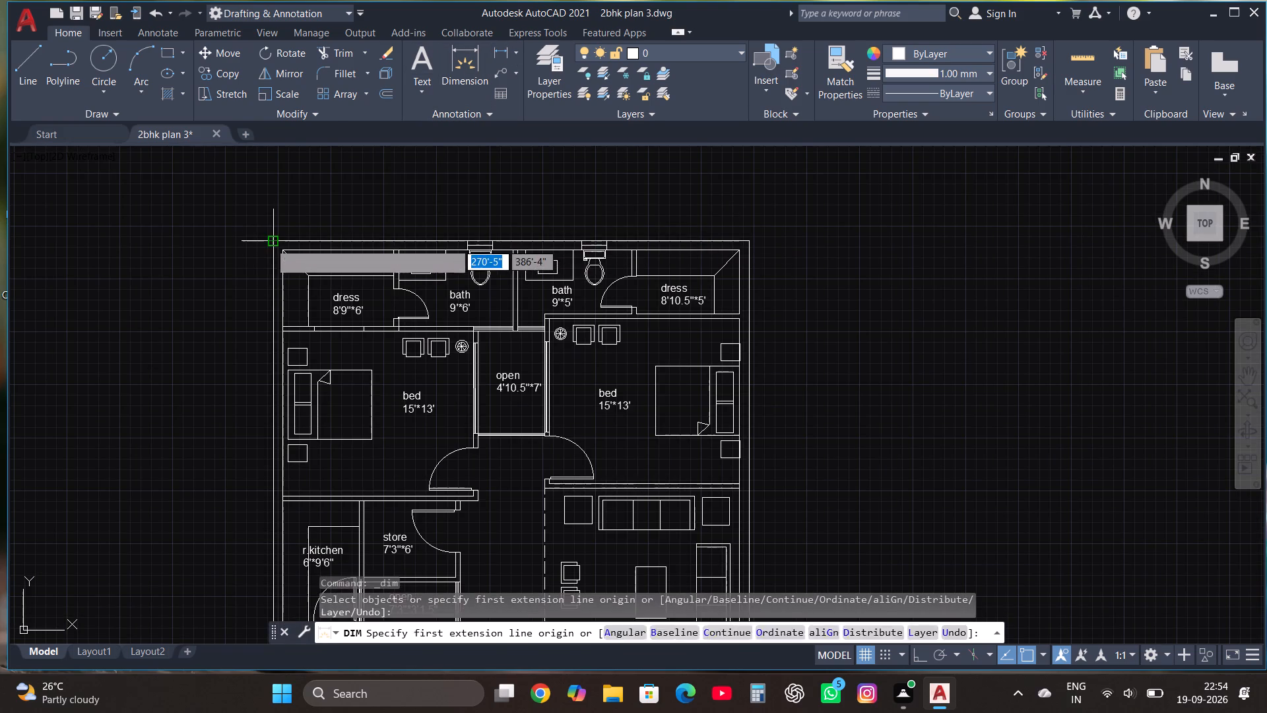
{"action": "left_click", "coordinate": [752, 242]}
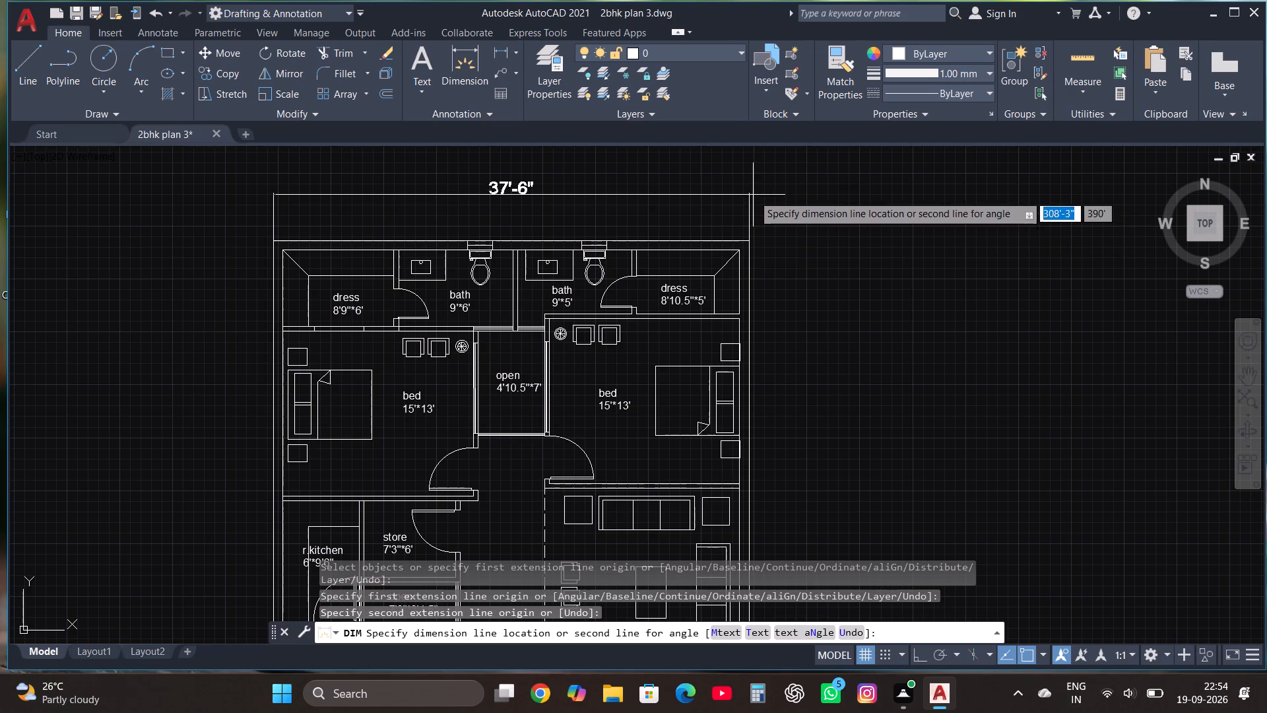
{"action": "left_click", "coordinate": [753, 195]}
Dimension the overall length of the house along the west outer wall, placing the dimension line outside the plan.
{"action": "left_click", "coordinate": [473, 63]}
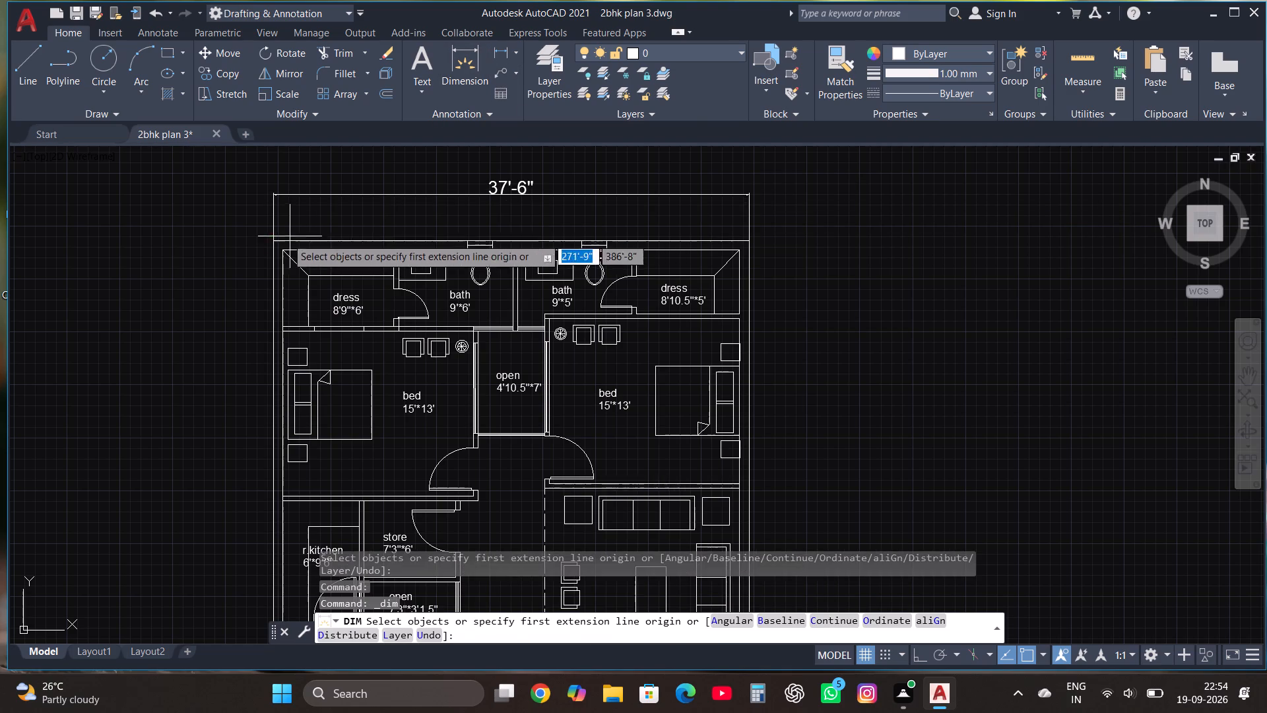
{"action": "left_click", "coordinate": [275, 242]}
{"action": "scroll", "coordinate": [275, 247], "scroll_direction": "down", "scroll_amount": 3}
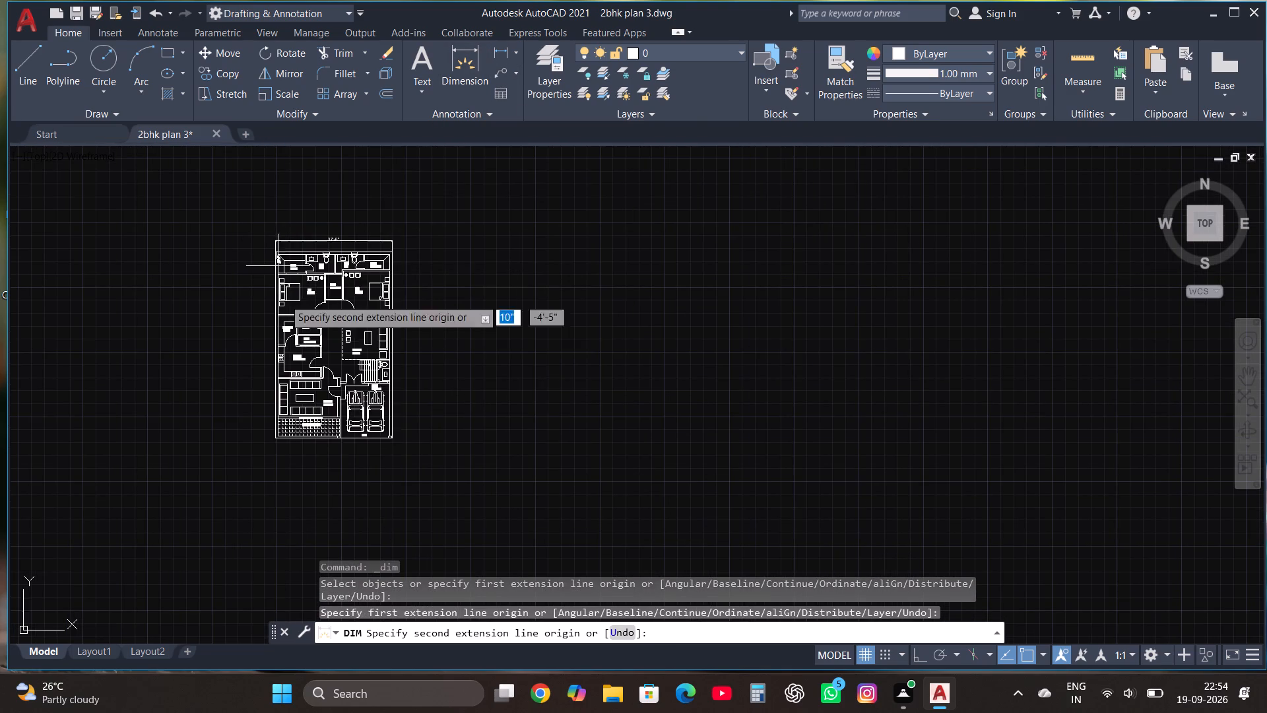
{"action": "scroll", "coordinate": [275, 436], "scroll_direction": "up", "scroll_amount": 3}
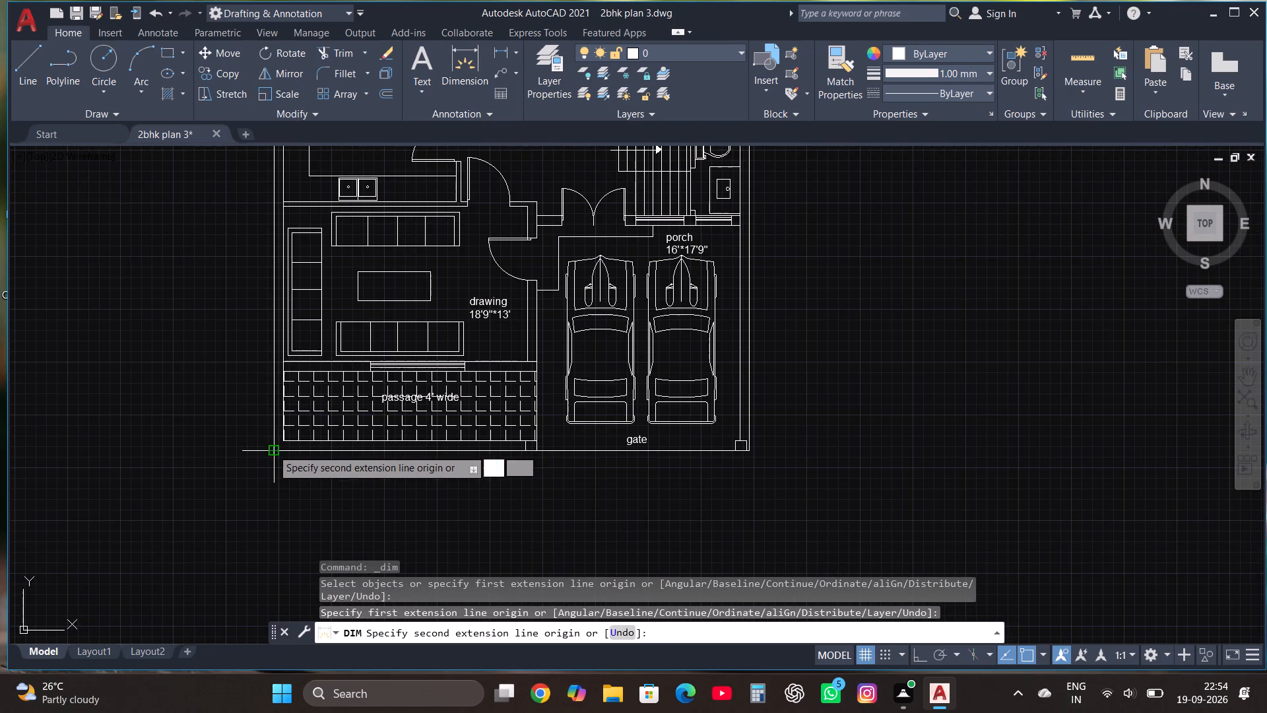
{"action": "left_click", "coordinate": [272, 449]}
{"action": "scroll", "coordinate": [235, 443], "scroll_direction": "down", "scroll_amount": 3}
{"action": "left_click", "coordinate": [208, 438]}
Draw a thin rectangle about 3' long and 4" deep against the inside of the drawing room's east wall.
{"action": "scroll", "coordinate": [214, 403], "scroll_direction": "up", "scroll_amount": 3}
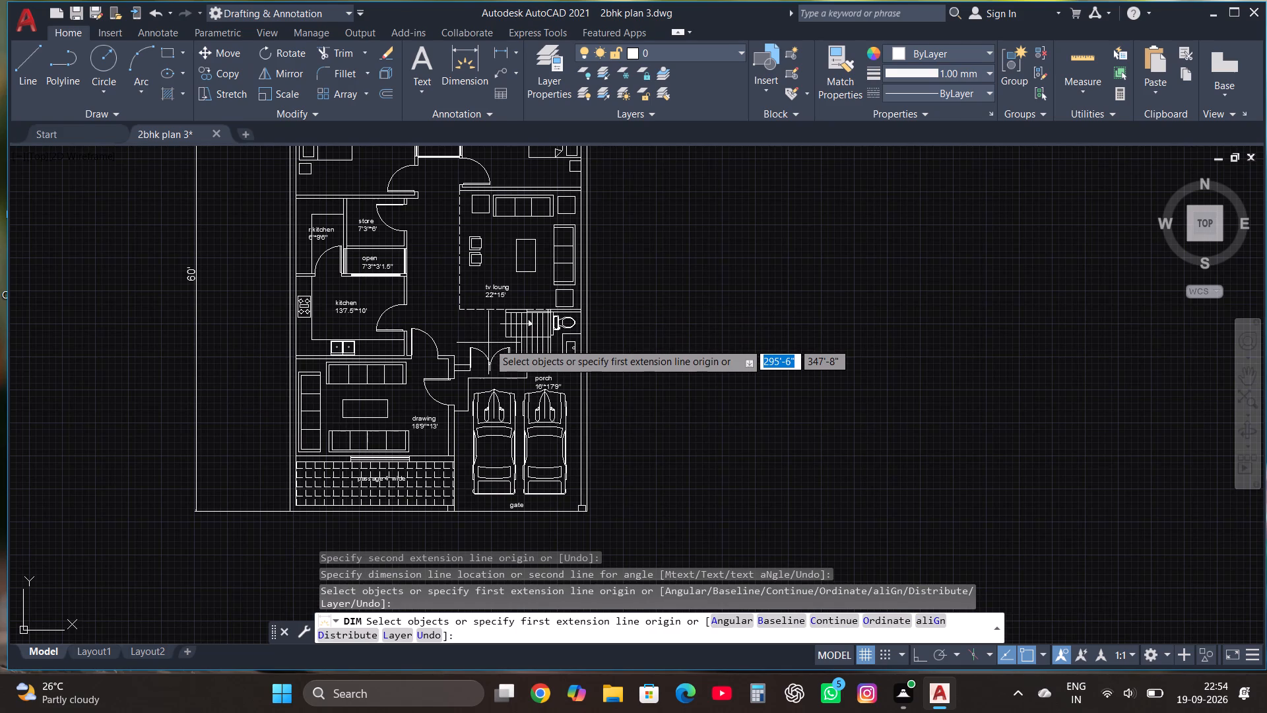
{"action": "scroll", "coordinate": [455, 451], "scroll_direction": "up", "scroll_amount": 2}
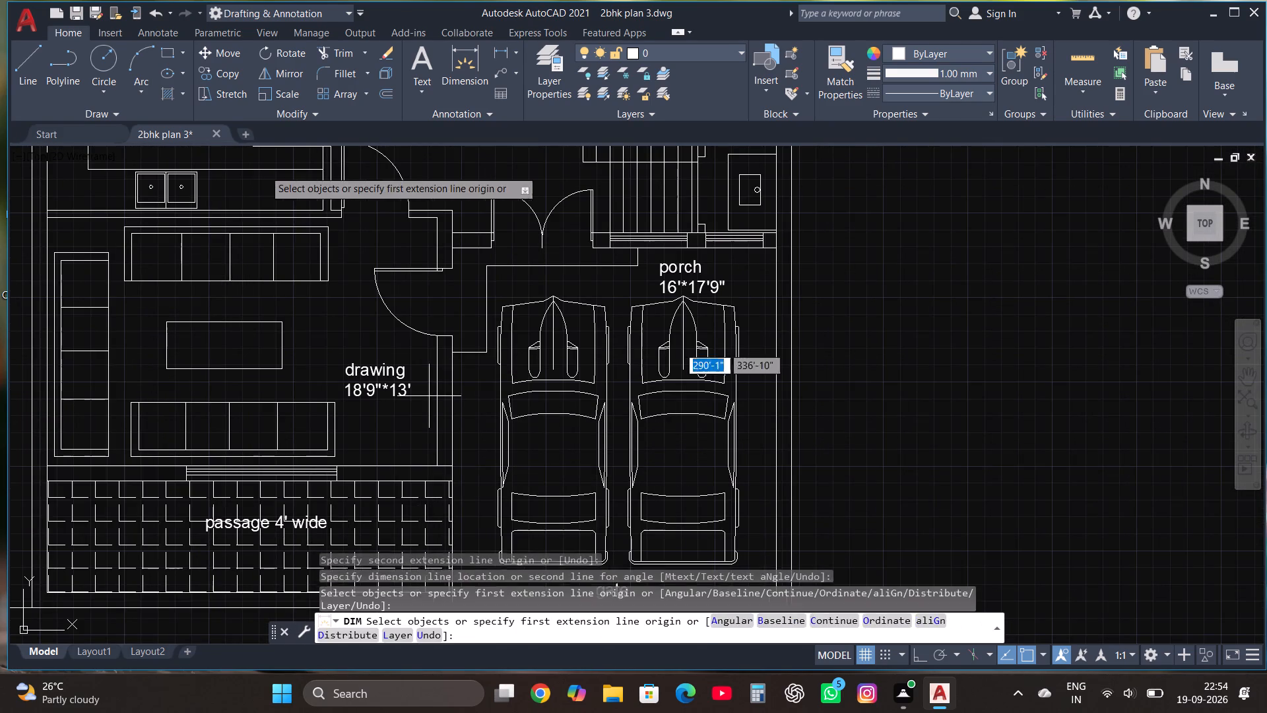
{"action": "left_click", "coordinate": [170, 57]}
{"action": "scroll", "coordinate": [381, 387], "scroll_direction": "up", "scroll_amount": 1}
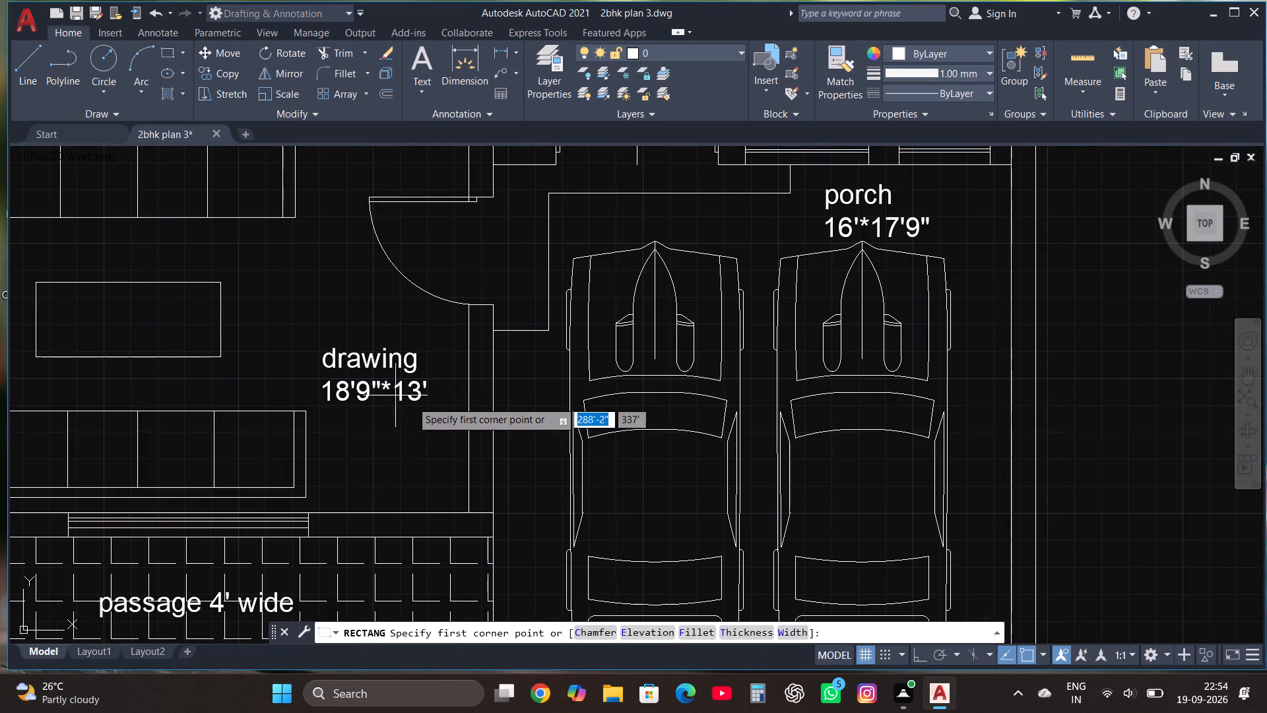
{"action": "left_click", "coordinate": [470, 329]}
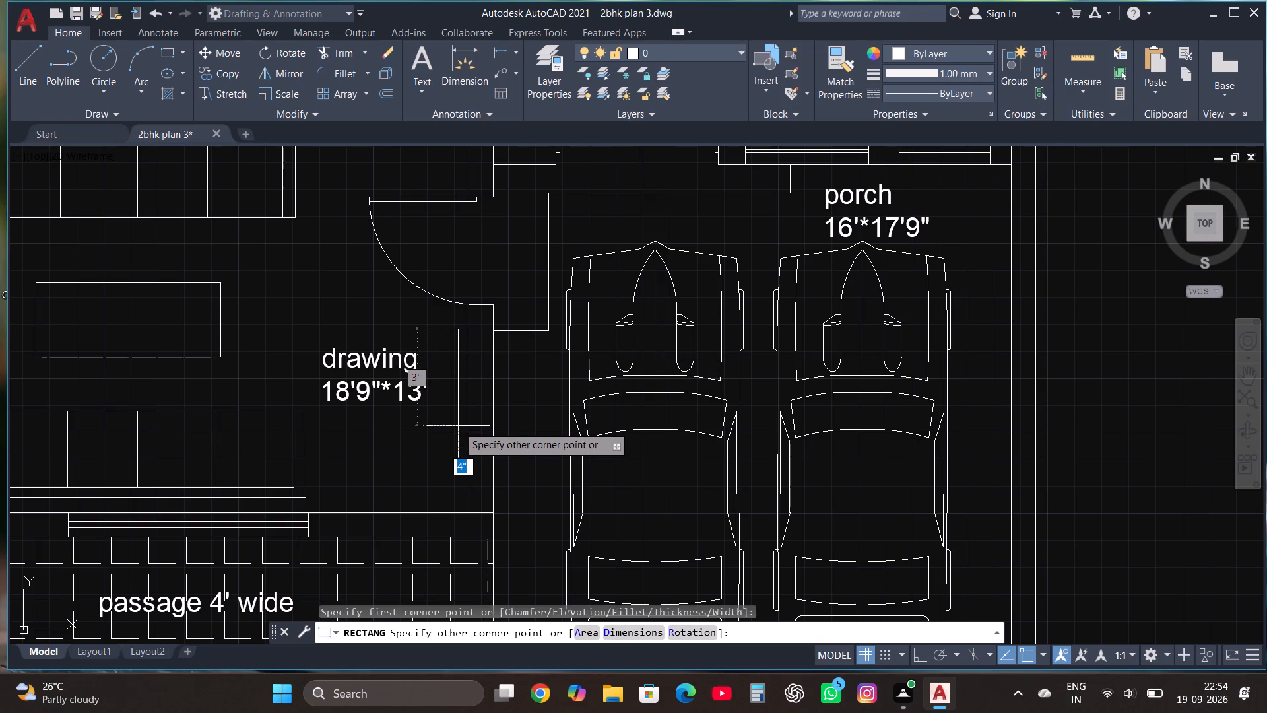
{"action": "left_click", "coordinate": [455, 426]}
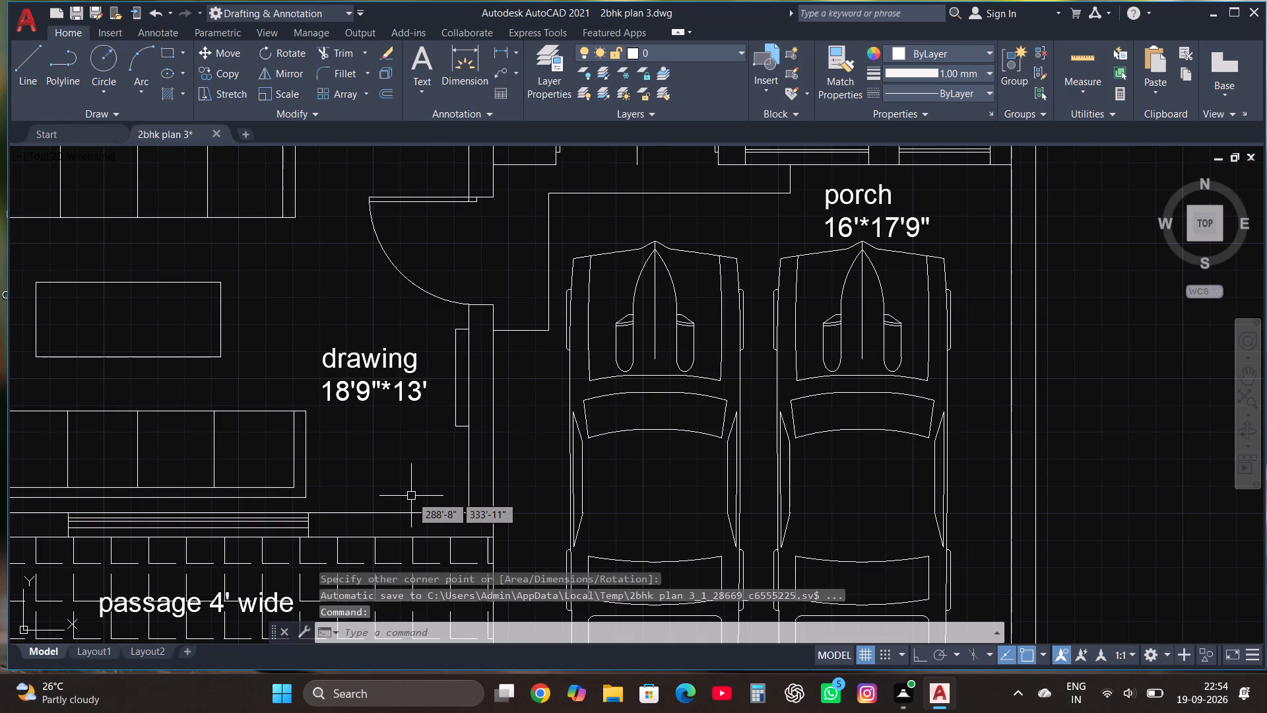
Draw a thin rectangle about 3' long and 4" deep against the inside of the western bedroom's south wall.
{"action": "scroll", "coordinate": [411, 496], "scroll_direction": "down", "scroll_amount": 2}
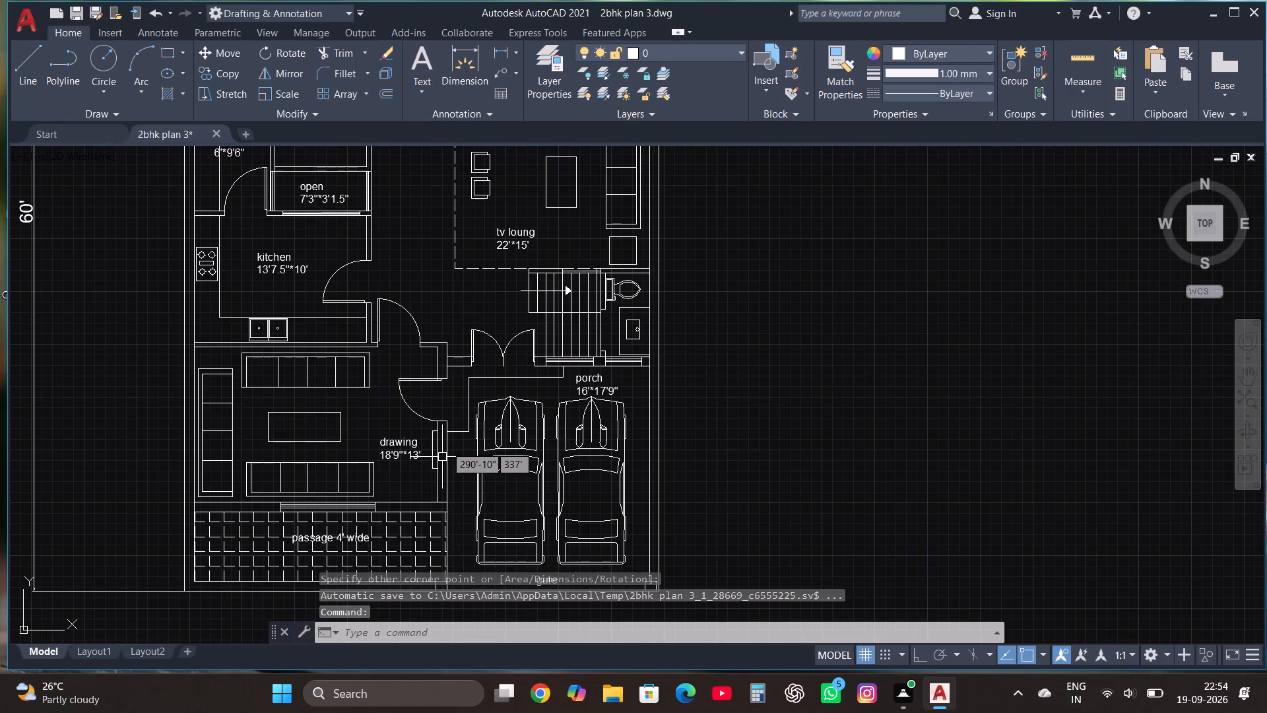
{"action": "scroll", "coordinate": [445, 444], "scroll_direction": "down", "scroll_amount": 1}
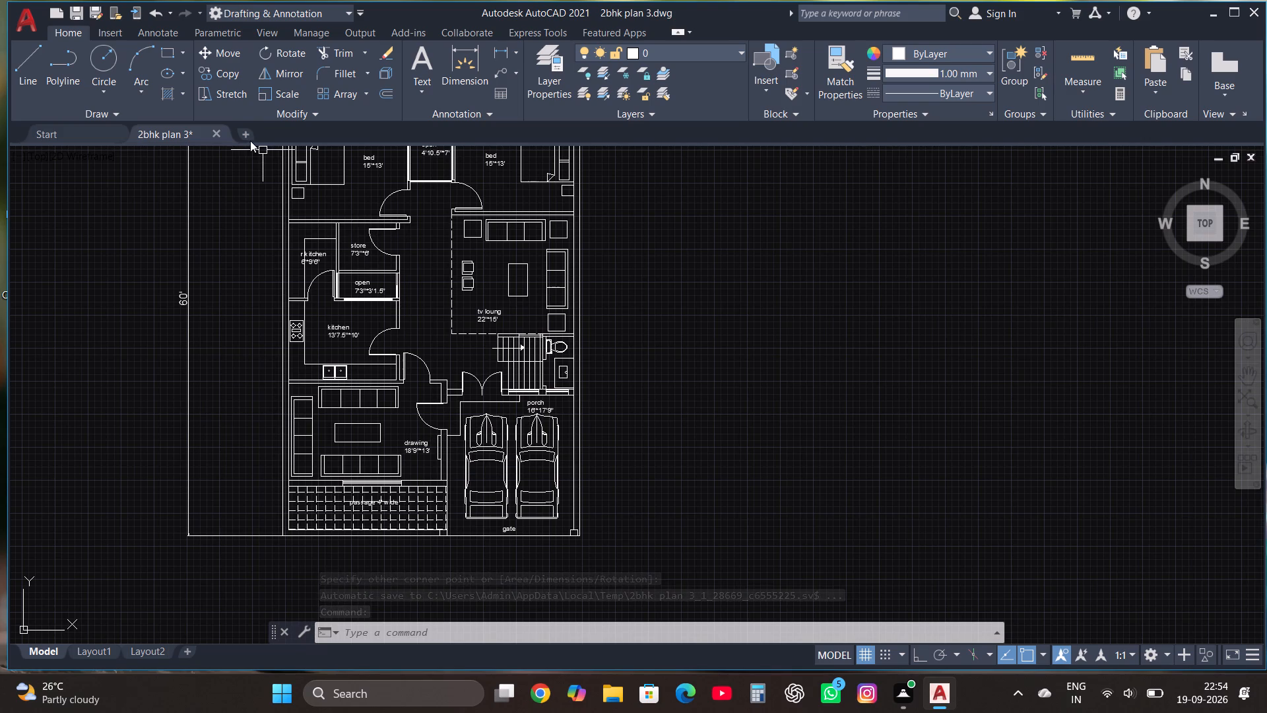
{"action": "scroll", "coordinate": [309, 355], "scroll_direction": "down", "scroll_amount": 1}
{"action": "scroll", "coordinate": [331, 227], "scroll_direction": "up", "scroll_amount": 2}
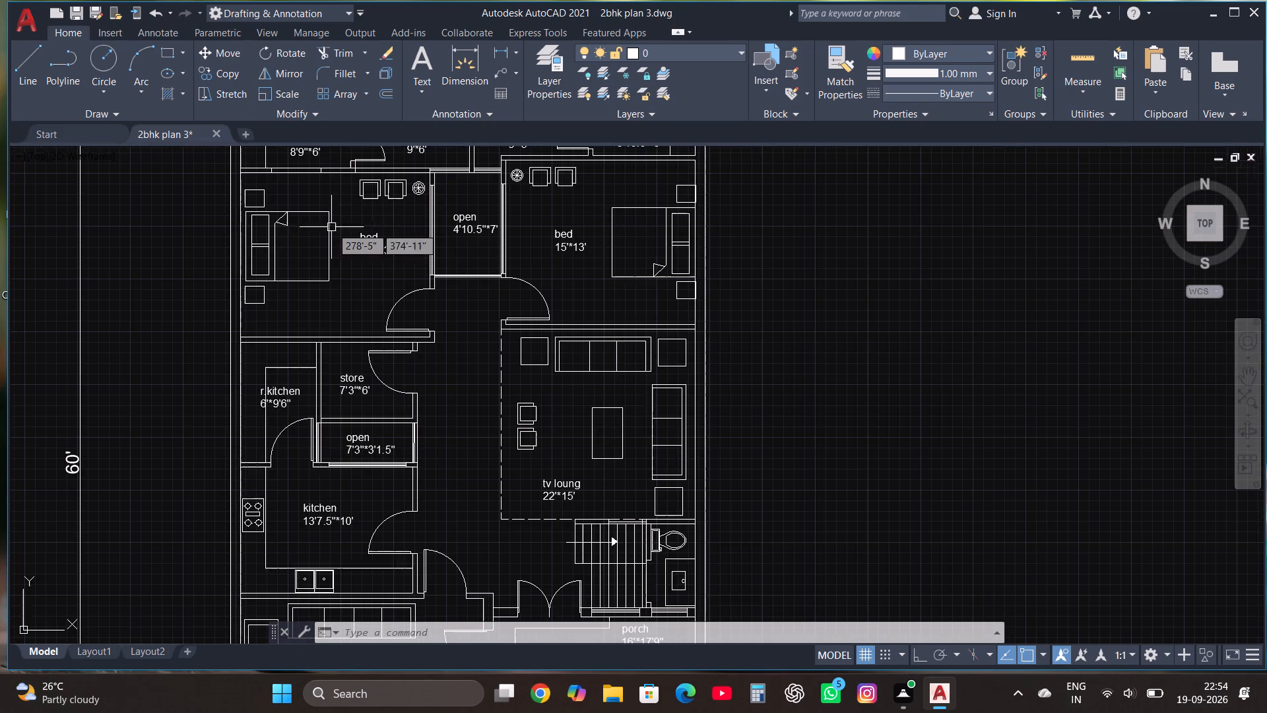
{"action": "left_click", "coordinate": [159, 56]}
{"action": "scroll", "coordinate": [306, 340], "scroll_direction": "up", "scroll_amount": 3}
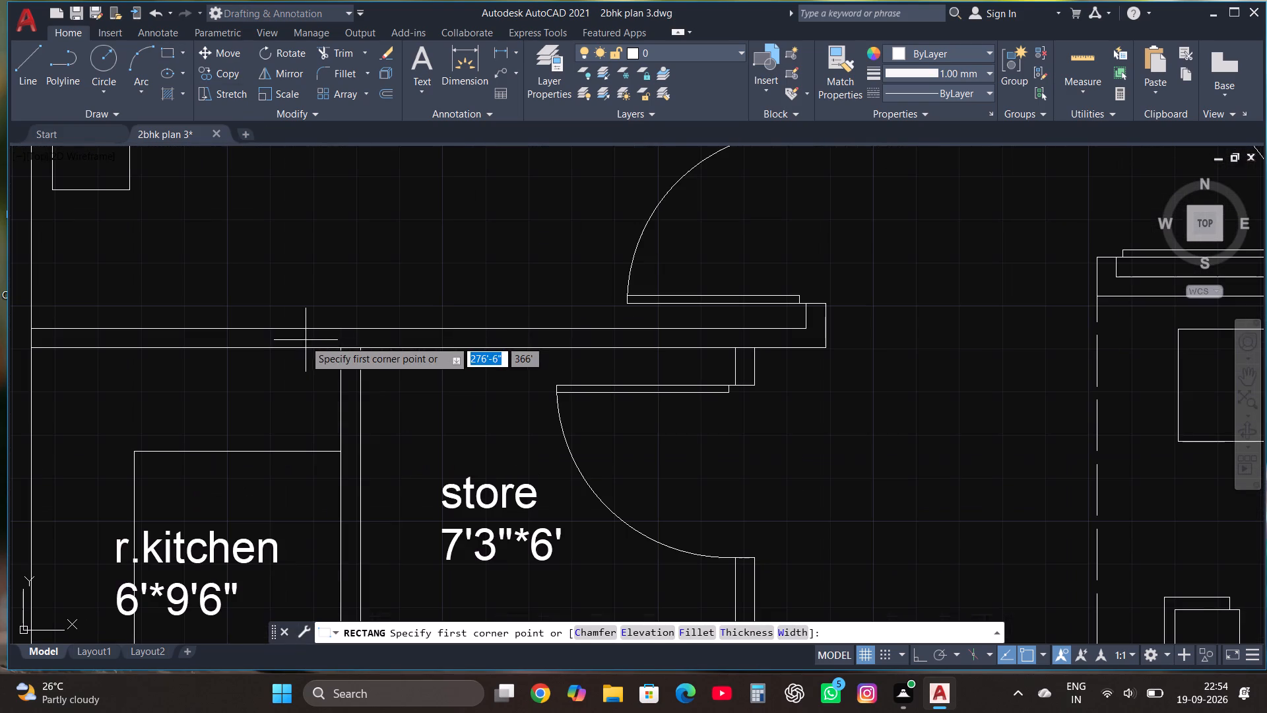
{"action": "left_click", "coordinate": [296, 329]}
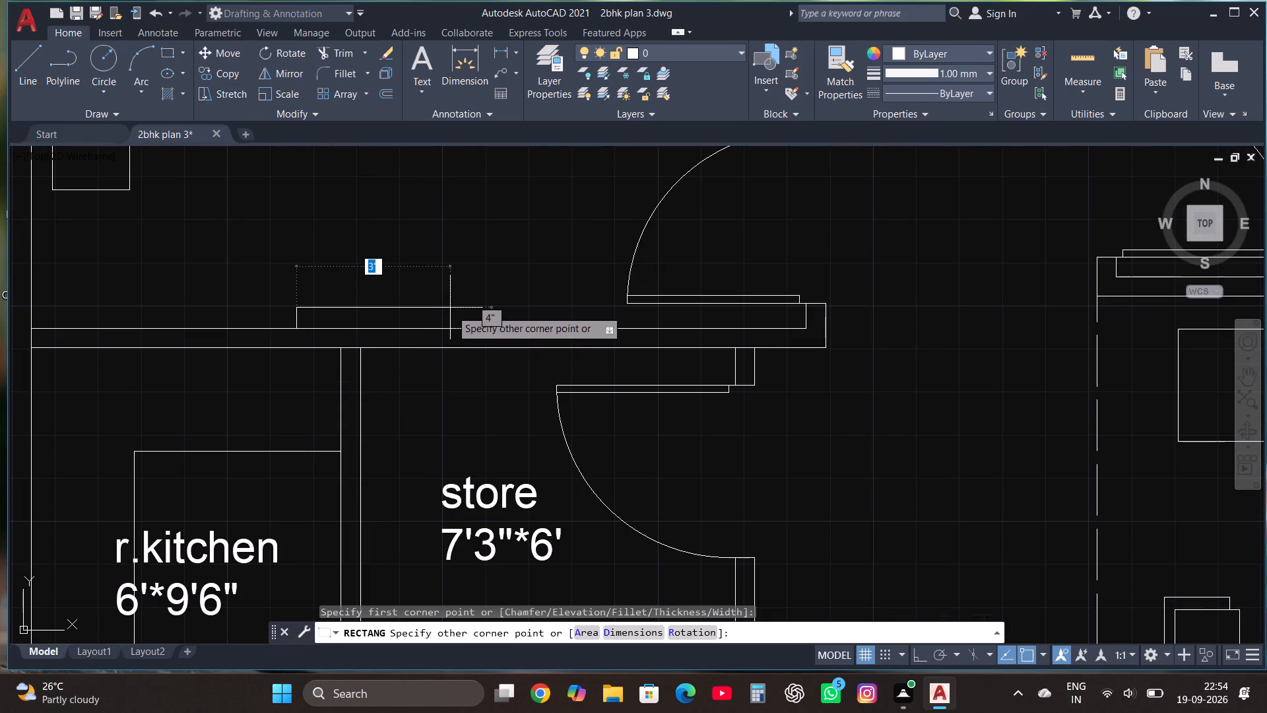
{"action": "left_click", "coordinate": [461, 312]}
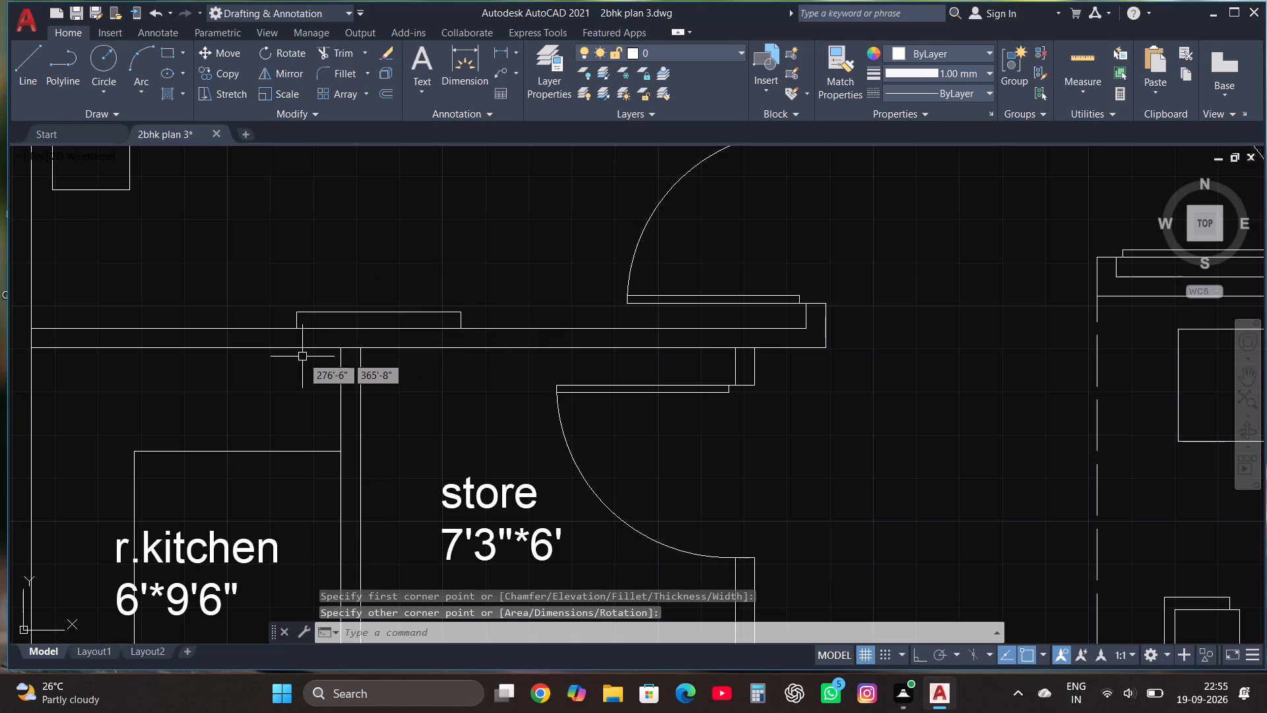
Draw a thin rectangle about 3' long against the eastern bedroom's south wall, on the bedroom side.
{"action": "left_click", "coordinate": [167, 55]}
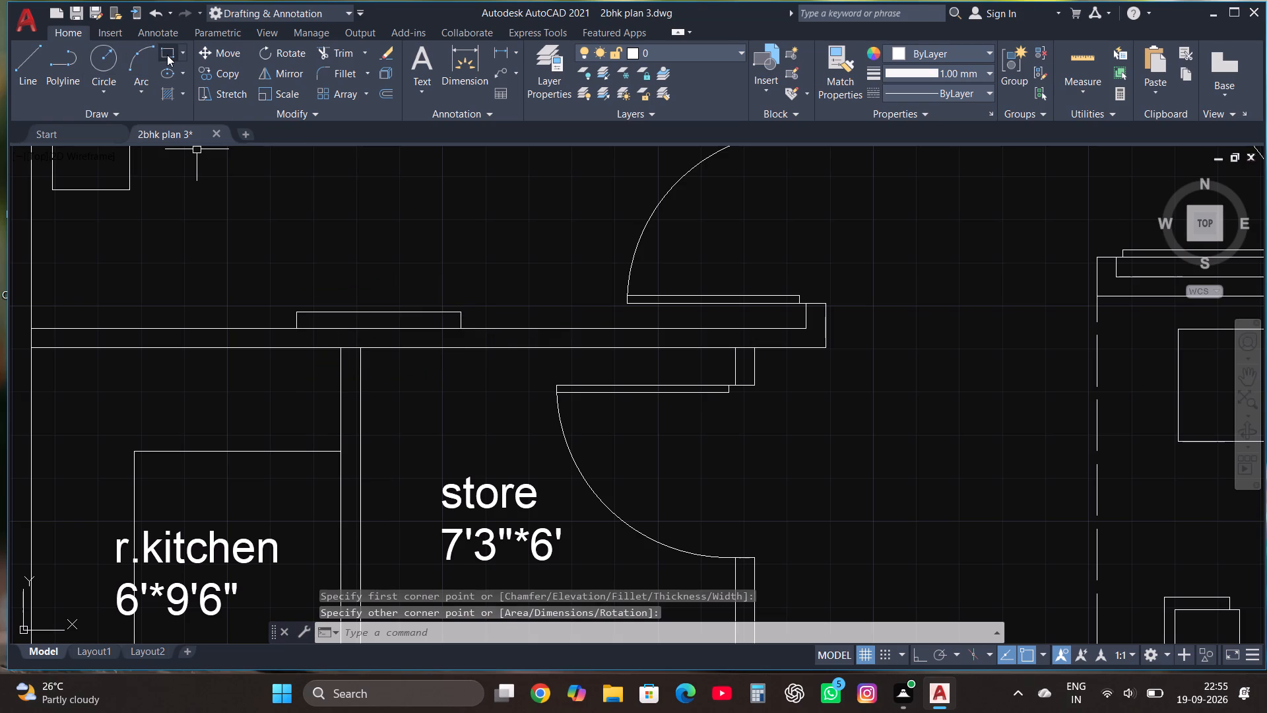
{"action": "scroll", "coordinate": [203, 198], "scroll_direction": "down", "scroll_amount": 2}
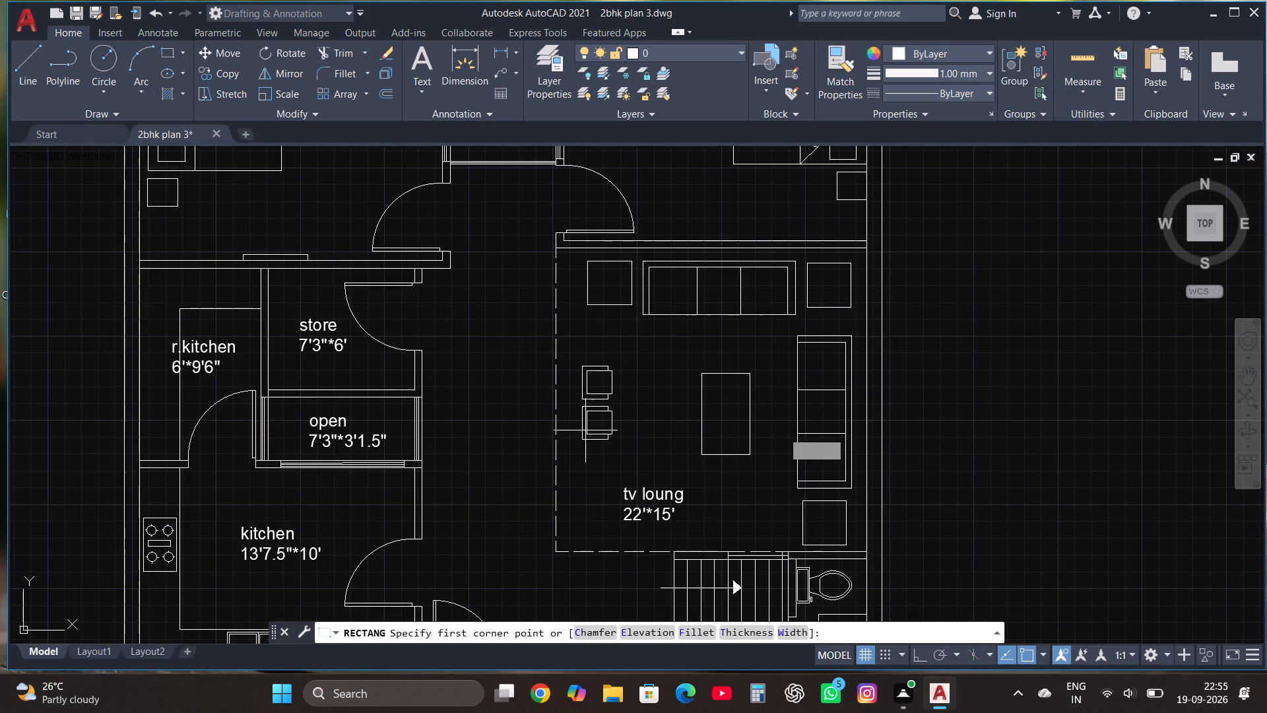
{"action": "scroll", "coordinate": [662, 539], "scroll_direction": "up", "scroll_amount": 1}
{"action": "scroll", "coordinate": [670, 542], "scroll_direction": "down", "scroll_amount": 1}
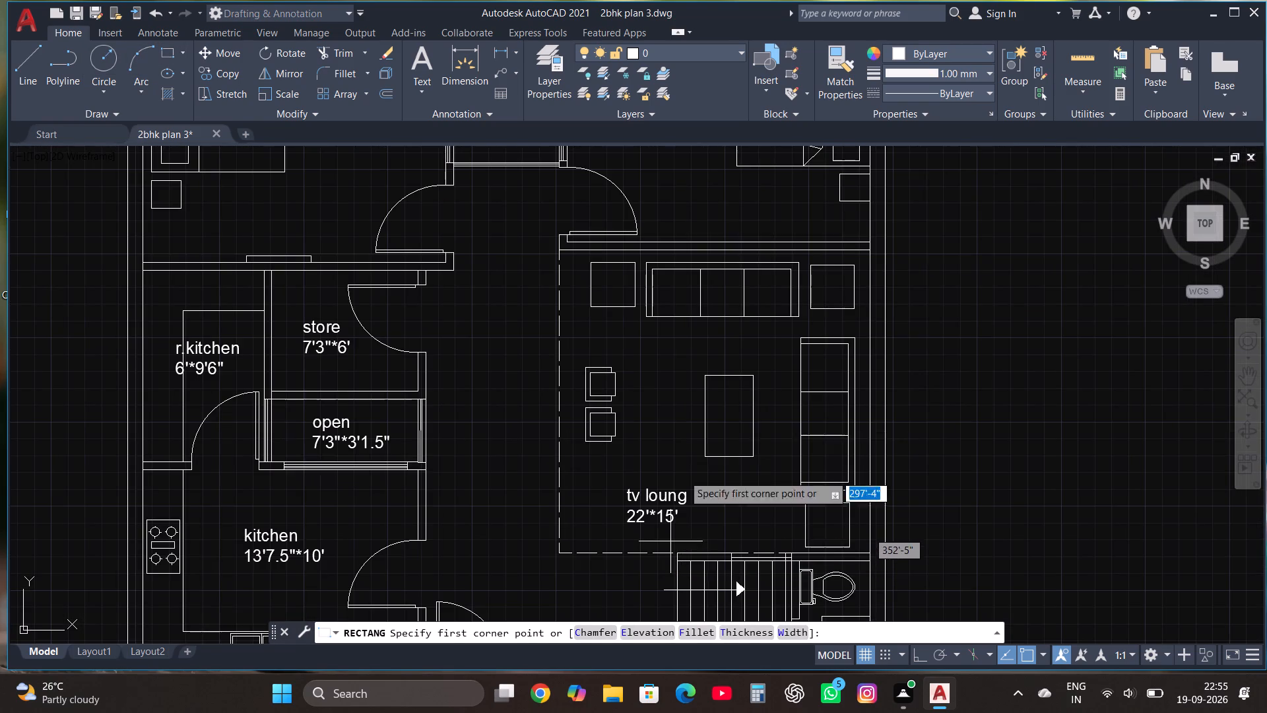
{"action": "scroll", "coordinate": [698, 201], "scroll_direction": "up", "scroll_amount": 1}
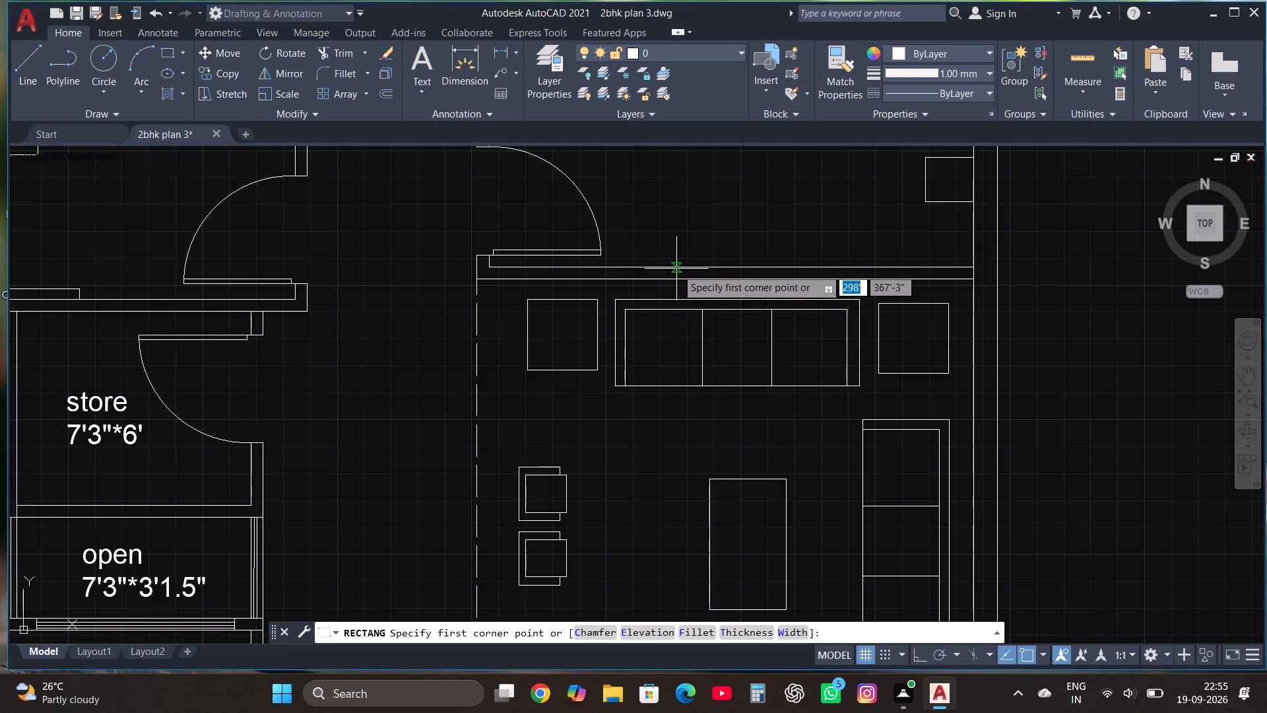
{"action": "left_click", "coordinate": [676, 268]}
{"action": "left_click", "coordinate": [780, 254]}
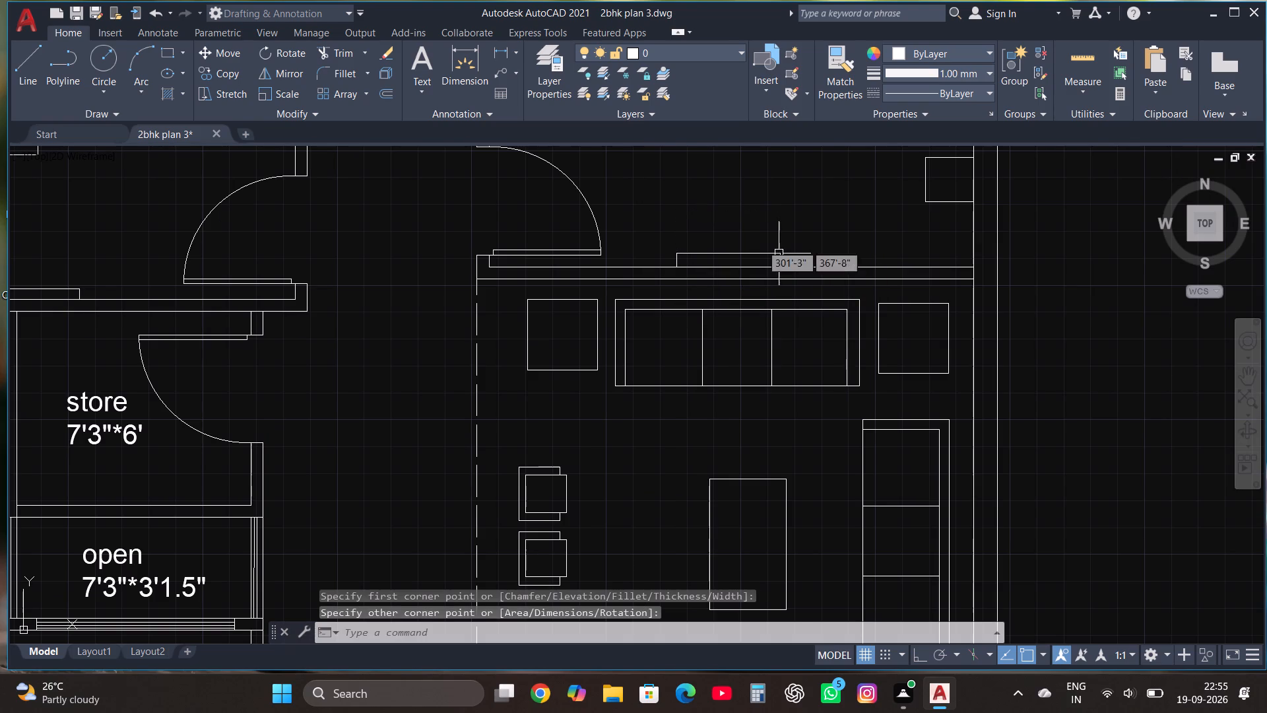
Draw a thin rectangle about 2'-7" by 3" on the TV lounge side of the wall above the staircase.
{"action": "scroll", "coordinate": [519, 244], "scroll_direction": "down", "scroll_amount": 1}
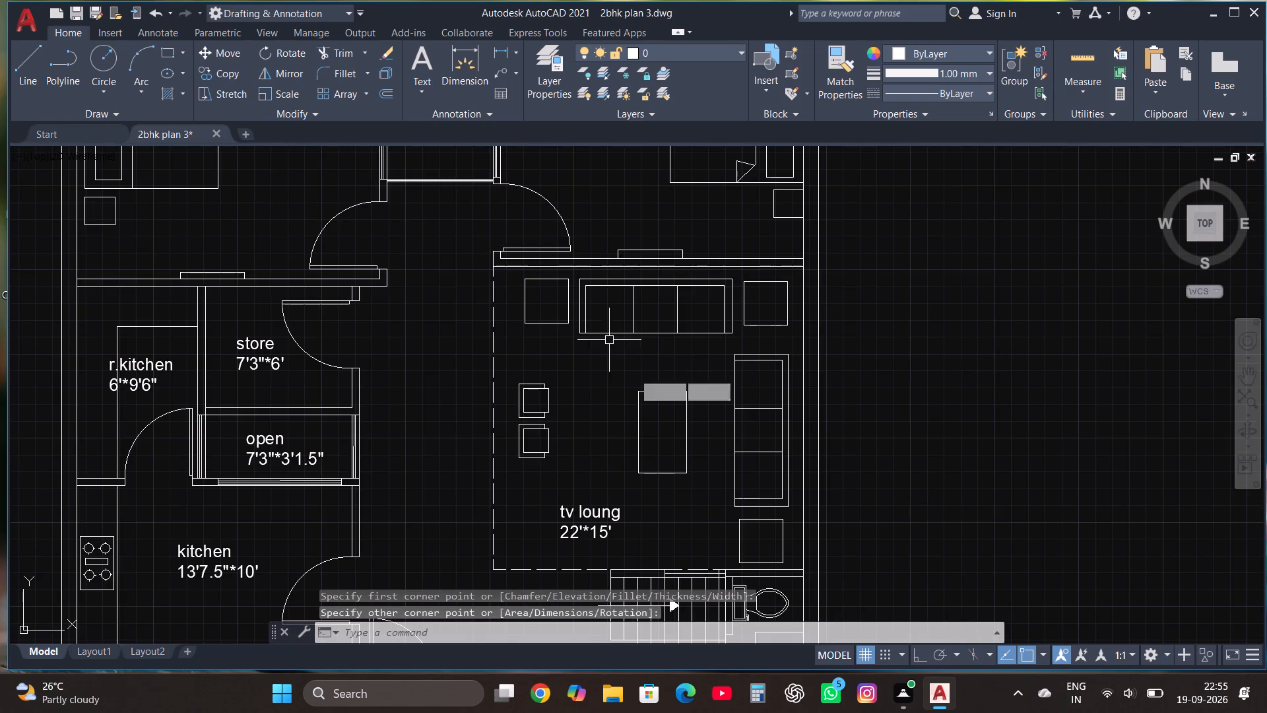
{"action": "scroll", "coordinate": [620, 333], "scroll_direction": "down", "scroll_amount": 1}
{"action": "scroll", "coordinate": [644, 482], "scroll_direction": "up", "scroll_amount": 3}
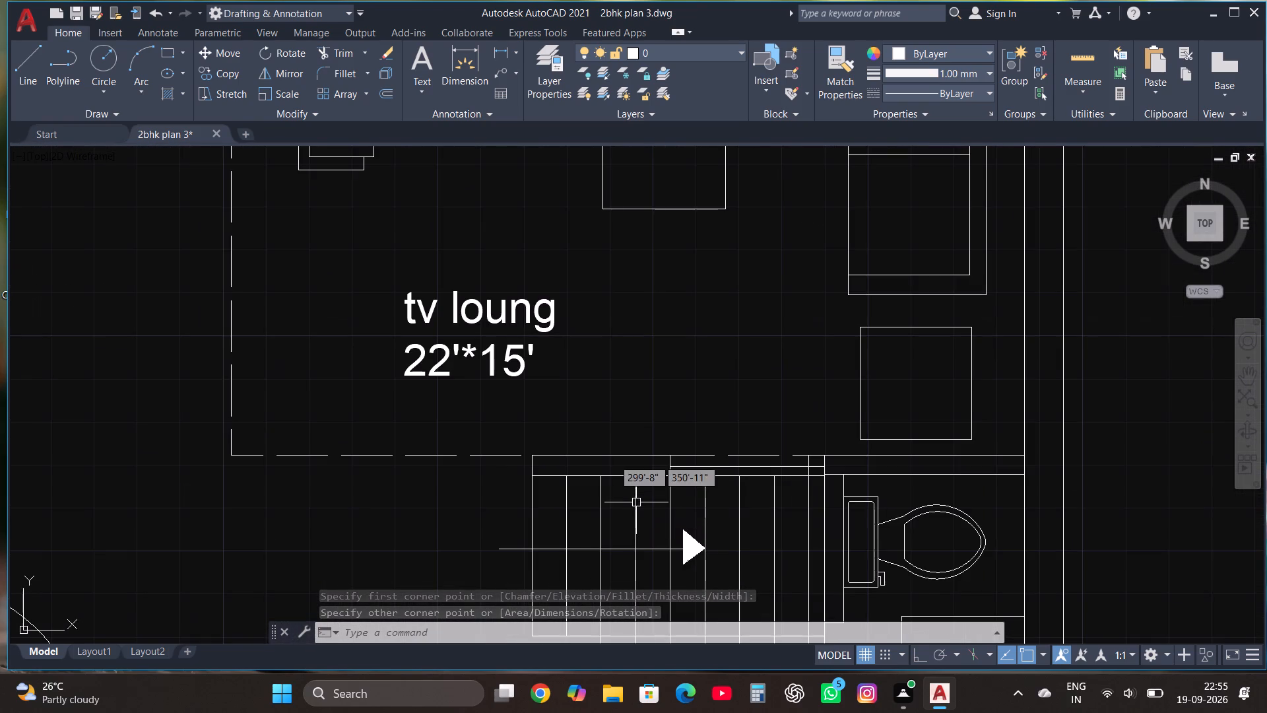
{"action": "left_click", "coordinate": [166, 55]}
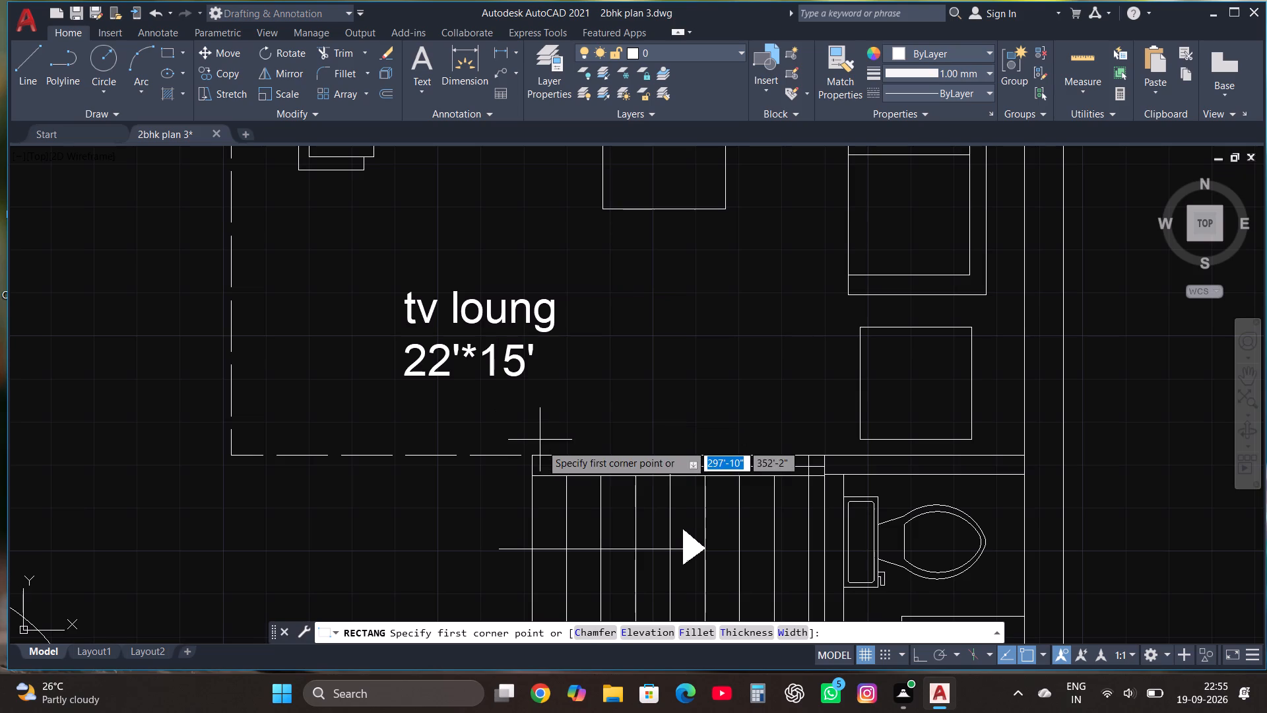
{"action": "left_click", "coordinate": [540, 456]}
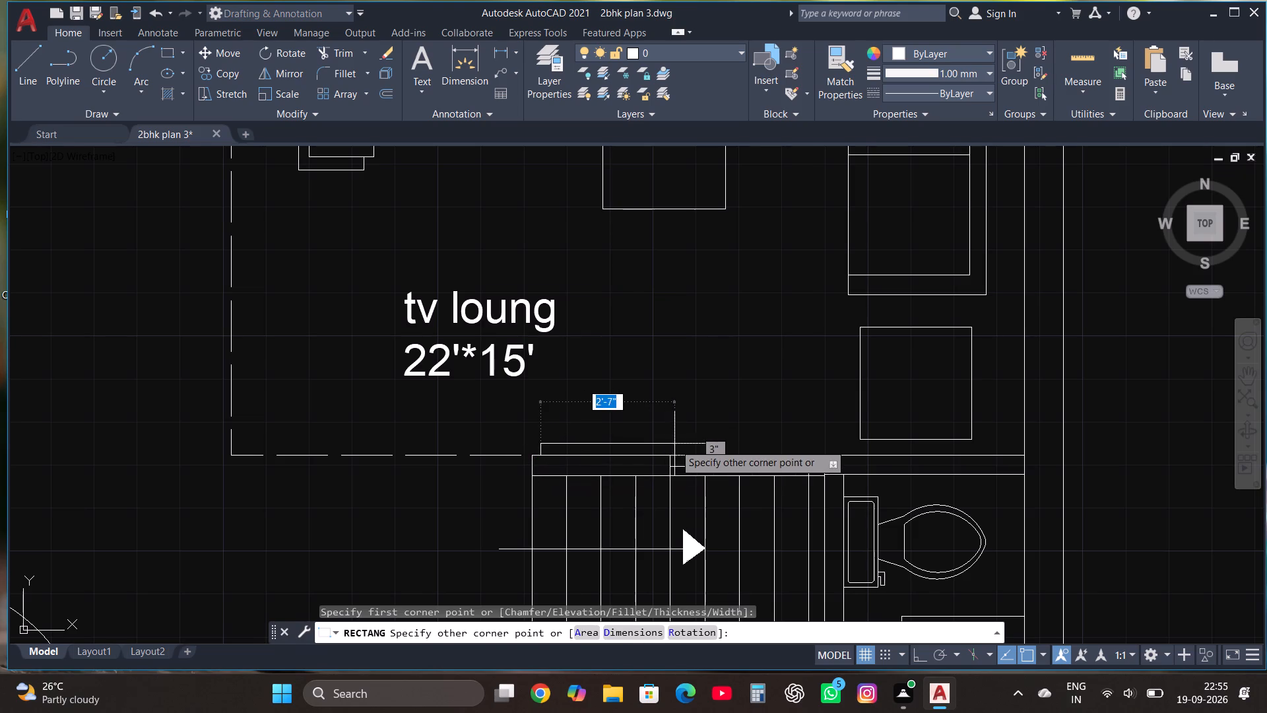
{"action": "left_click", "coordinate": [674, 444]}
Move the "passage 4' wide" label south off the tile hatch into the strip along the front boundary.
{"action": "scroll", "coordinate": [689, 328], "scroll_direction": "down", "scroll_amount": 2}
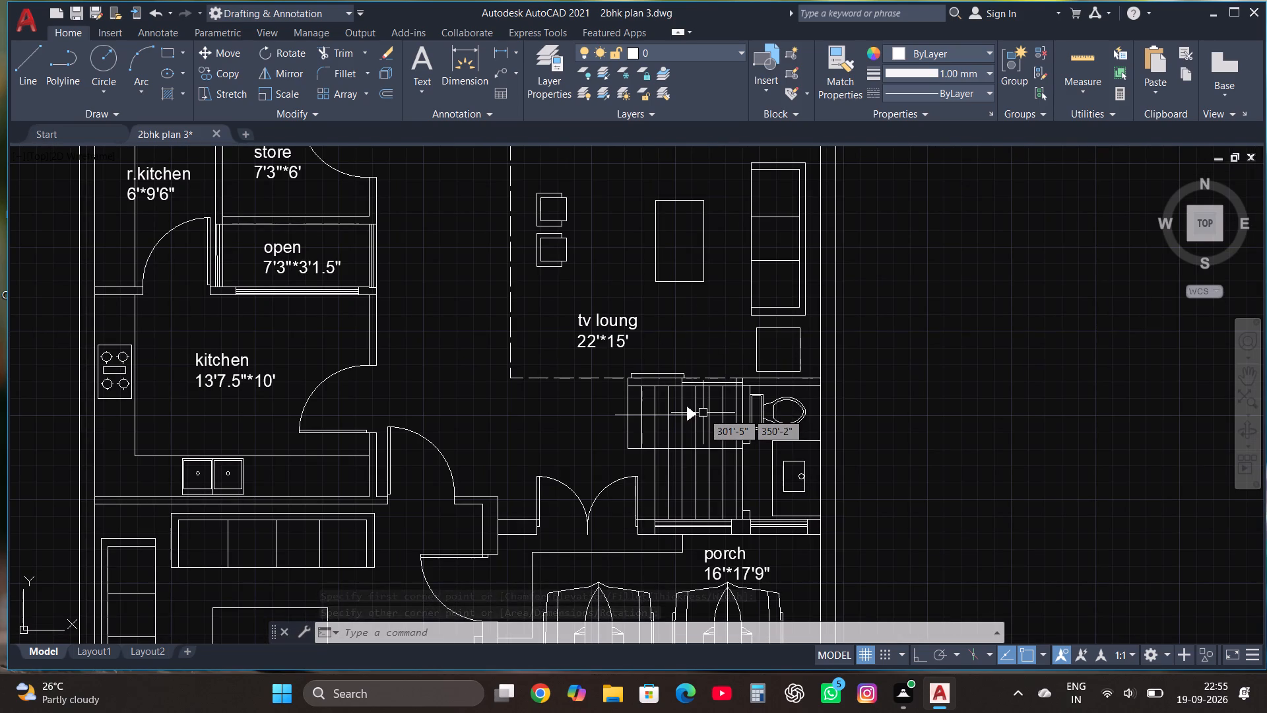
{"action": "scroll", "coordinate": [658, 422], "scroll_direction": "down", "scroll_amount": 2}
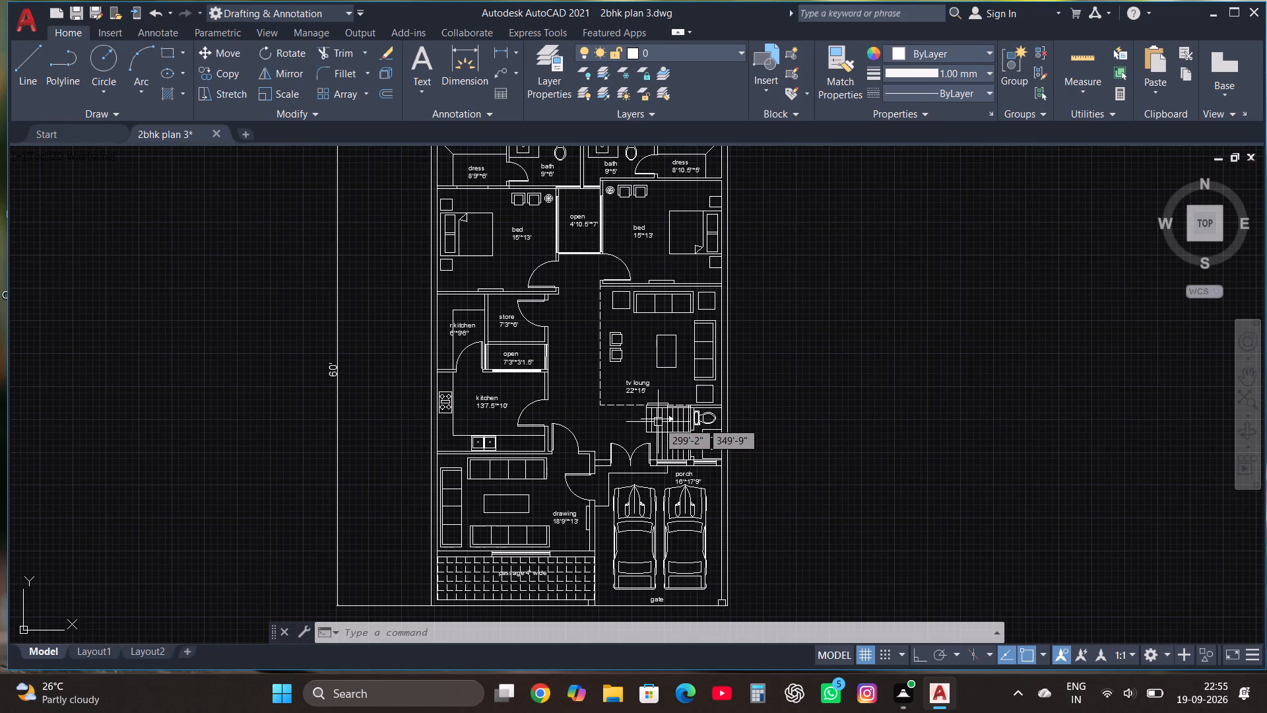
{"action": "scroll", "coordinate": [658, 422], "scroll_direction": "down", "scroll_amount": 1}
{"action": "scroll", "coordinate": [555, 551], "scroll_direction": "up", "scroll_amount": 3}
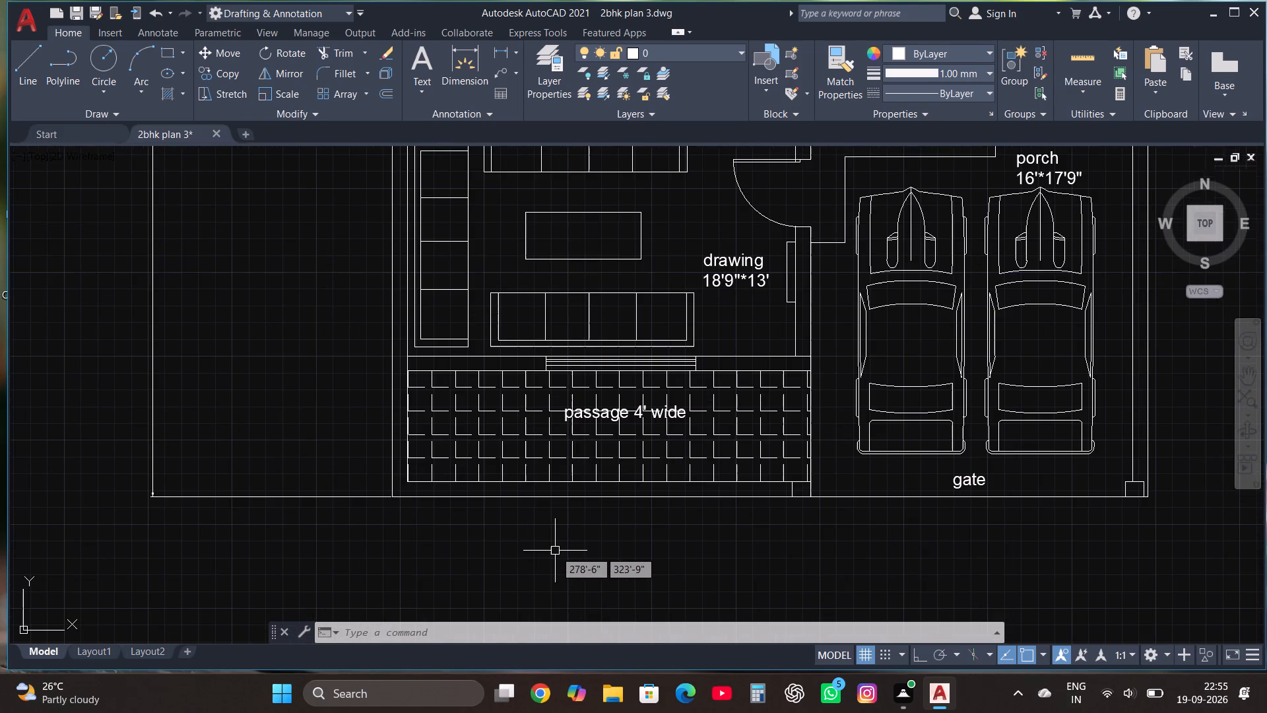
{"action": "scroll", "coordinate": [589, 493], "scroll_direction": "up", "scroll_amount": 1}
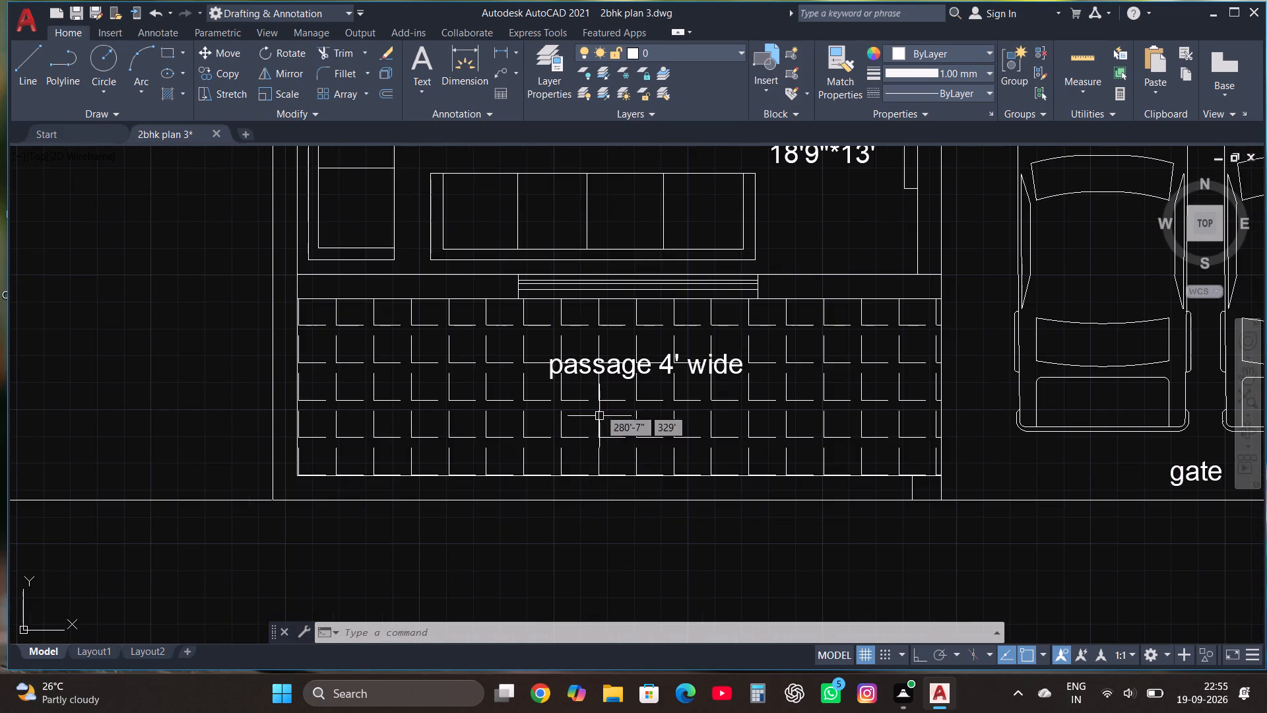
{"action": "left_click", "coordinate": [591, 359]}
{"action": "left_click", "coordinate": [225, 54]}
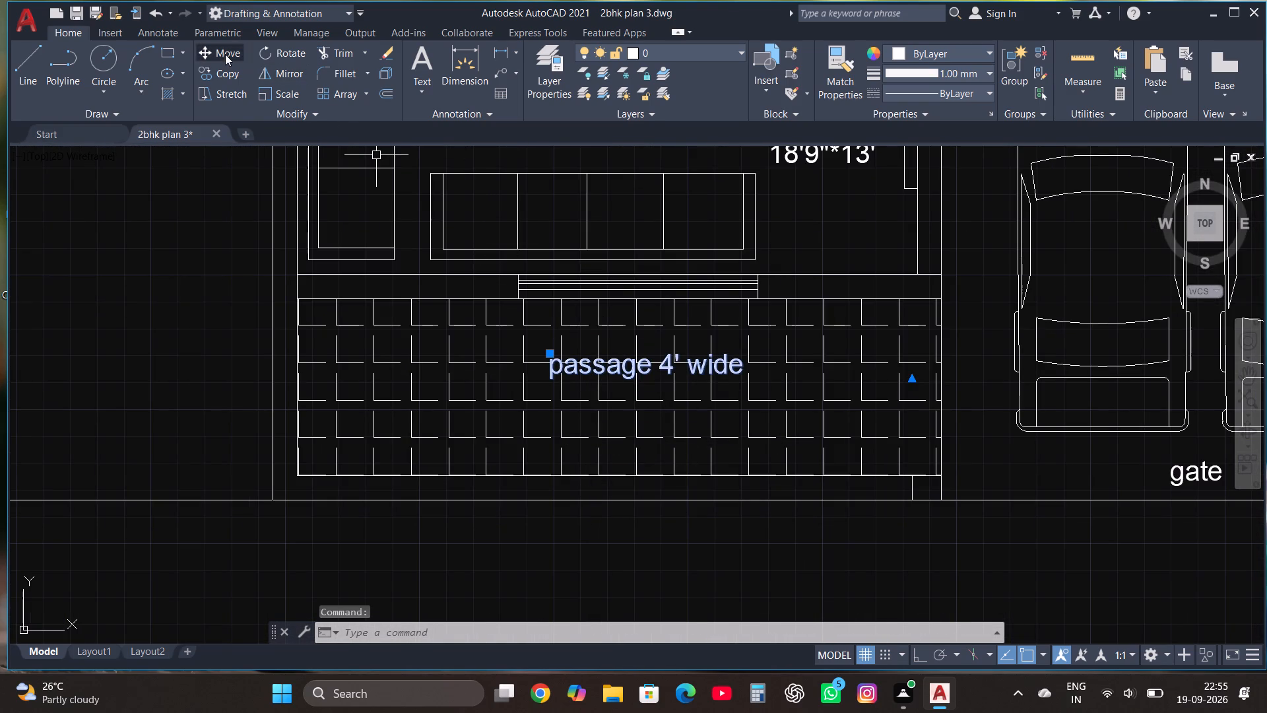
{"action": "left_click", "coordinate": [599, 362]}
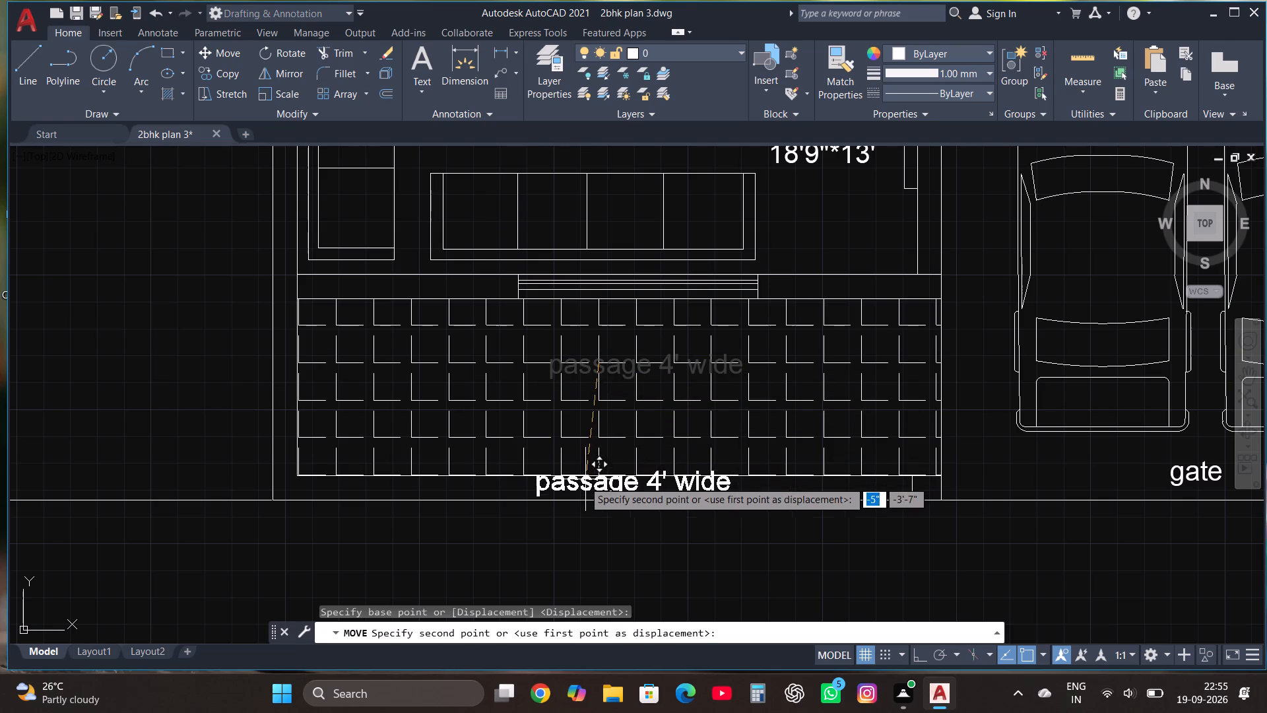
{"action": "left_click", "coordinate": [575, 486]}
{"action": "scroll", "coordinate": [587, 374], "scroll_direction": "down", "scroll_amount": 3}
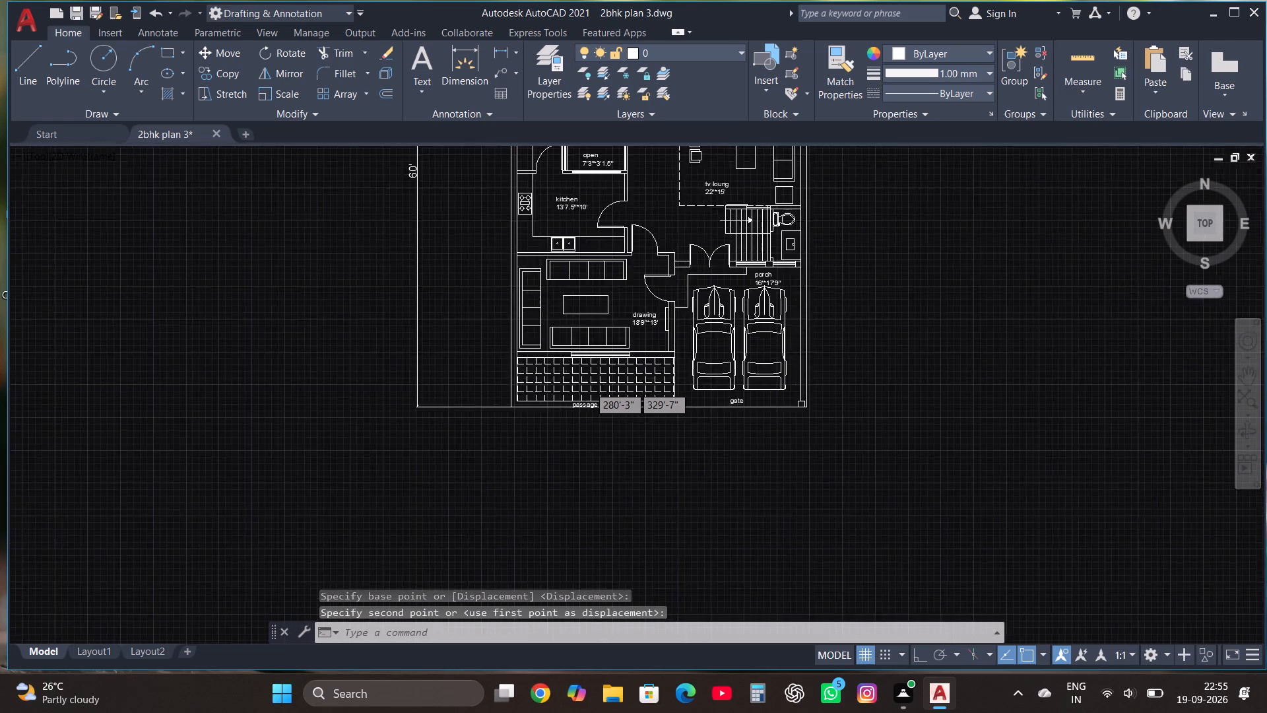
Copy the "passage 4' wide" label into the empty space just south of the plan.
{"action": "scroll", "coordinate": [591, 402], "scroll_direction": "down", "scroll_amount": 2}
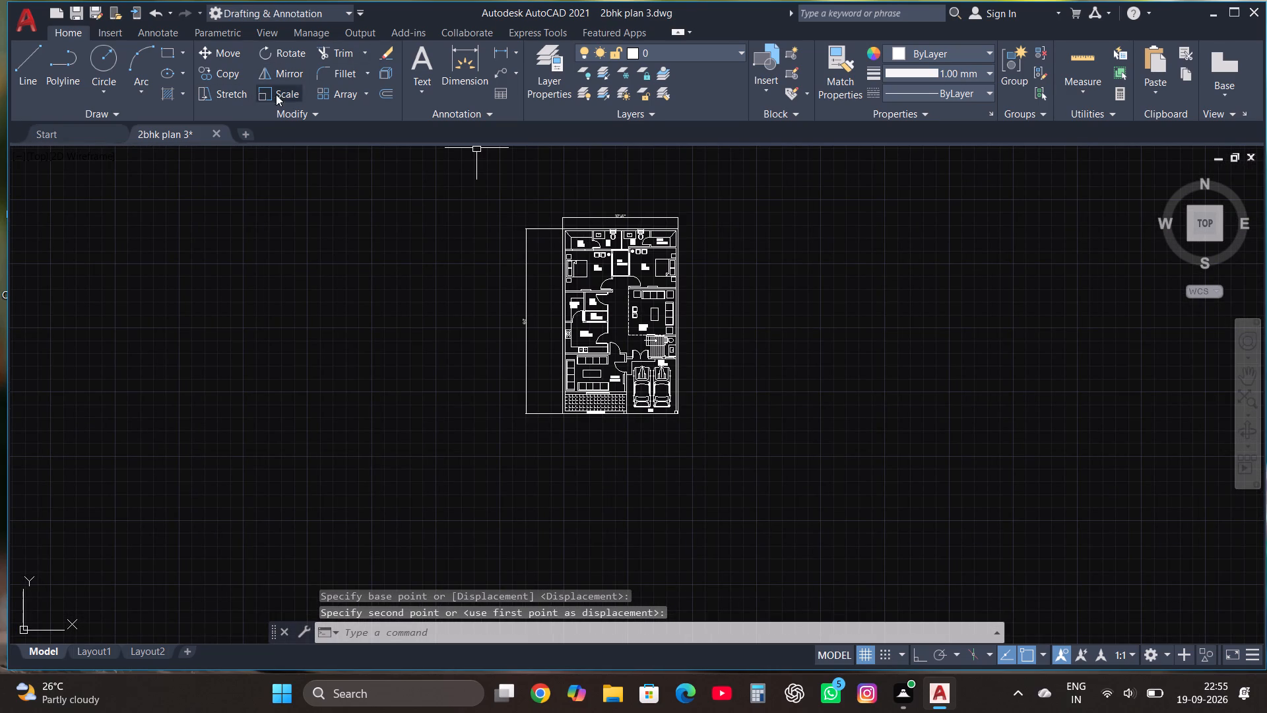
{"action": "scroll", "coordinate": [593, 454], "scroll_direction": "up", "scroll_amount": 2}
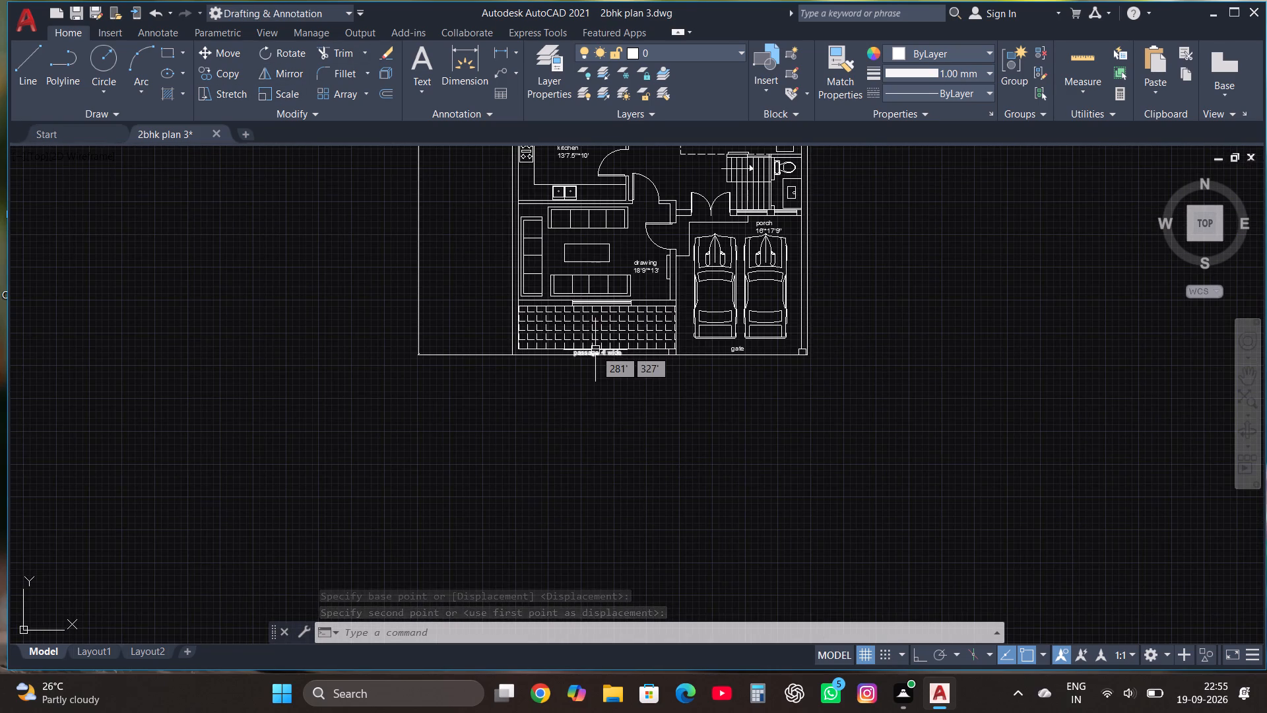
{"action": "left_click", "coordinate": [595, 350]}
{"action": "left_click", "coordinate": [228, 81]}
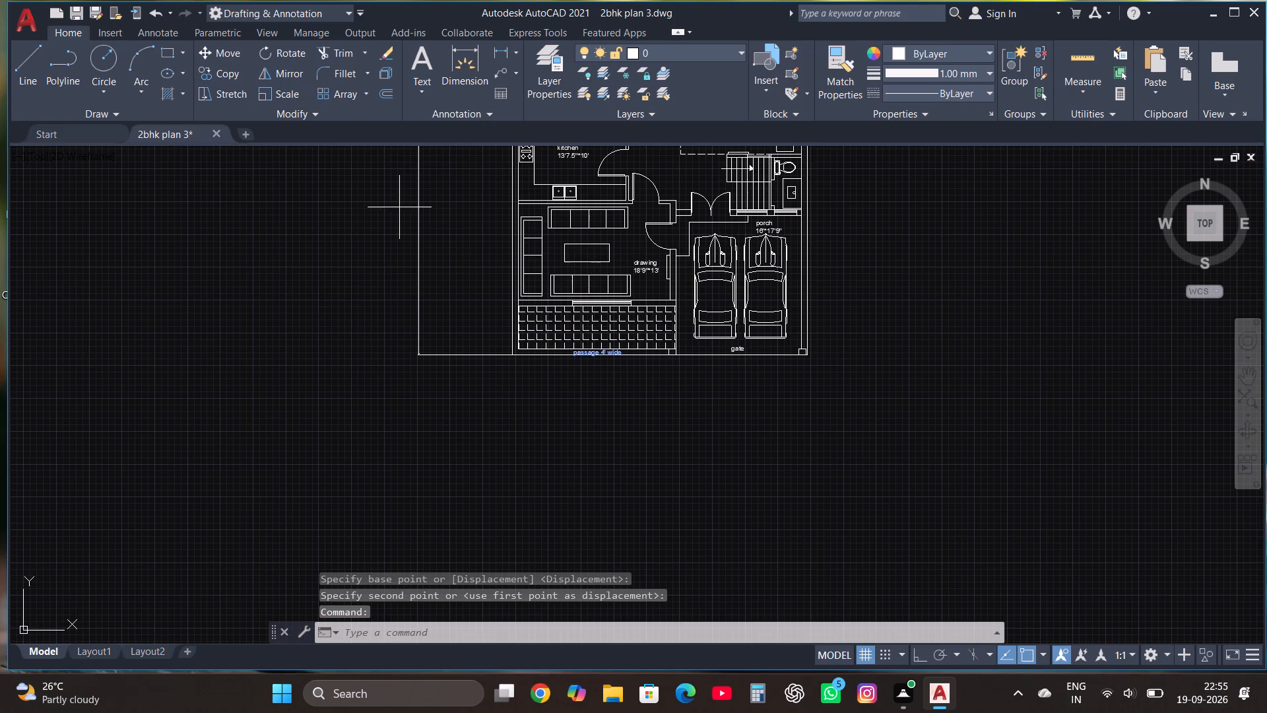
{"action": "left_click", "coordinate": [579, 347]}
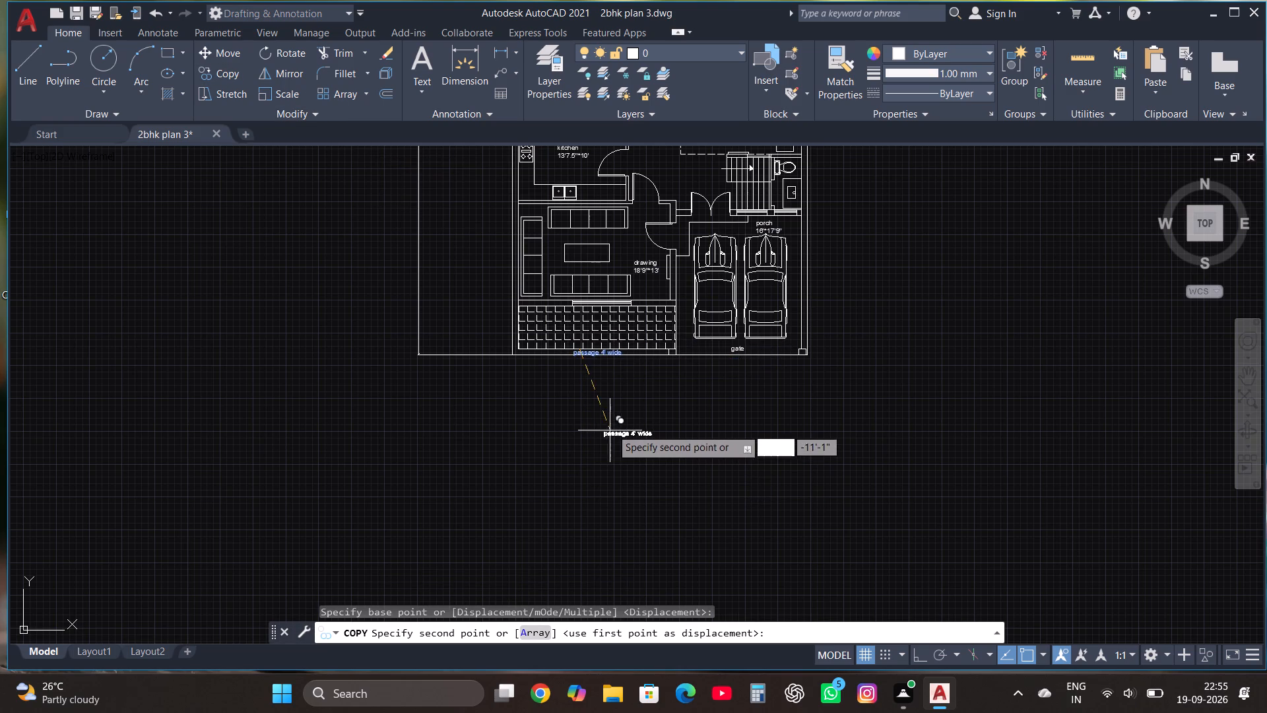
{"action": "left_click", "coordinate": [619, 419]}
Replace the text of the copied label below the plan with the title 2bhk 37'6"*60'.
{"action": "scroll", "coordinate": [629, 426], "scroll_direction": "up", "scroll_amount": 2}
{"action": "left_click", "coordinate": [629, 426]}
{"action": "right_click", "coordinate": [629, 426]}
{"action": "right_click", "coordinate": [629, 426]}
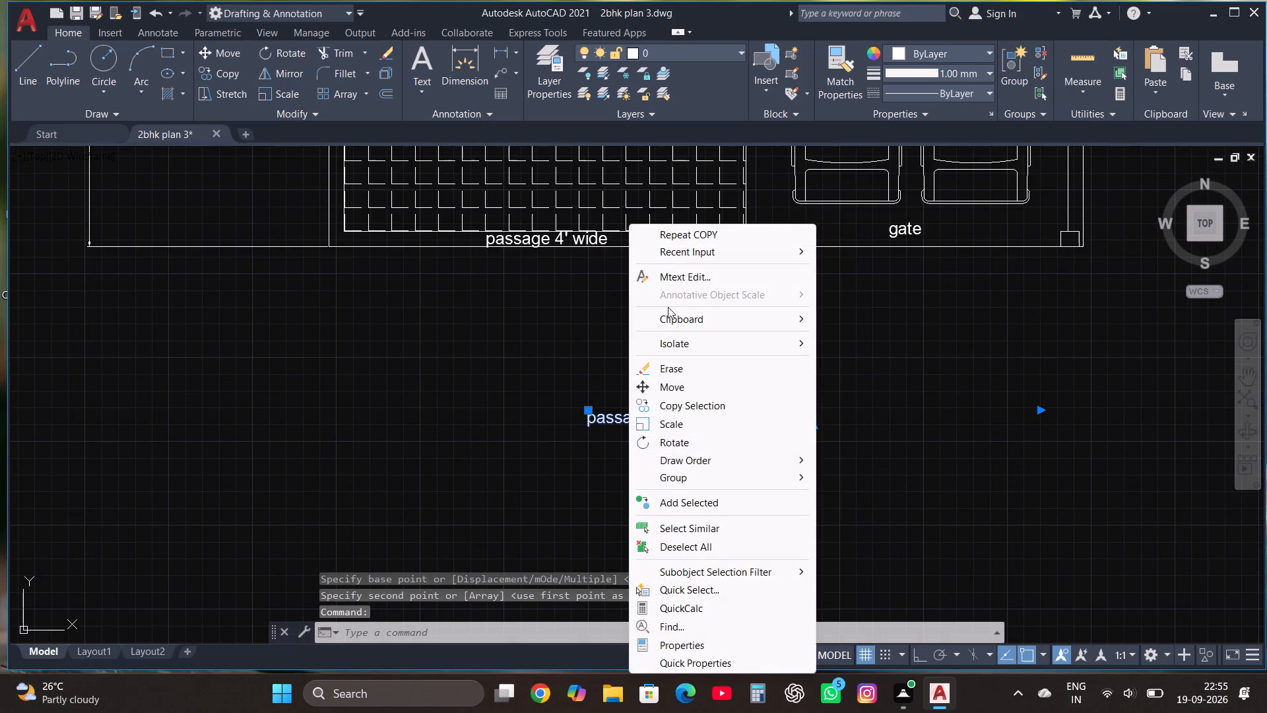
{"action": "left_click", "coordinate": [680, 278]}
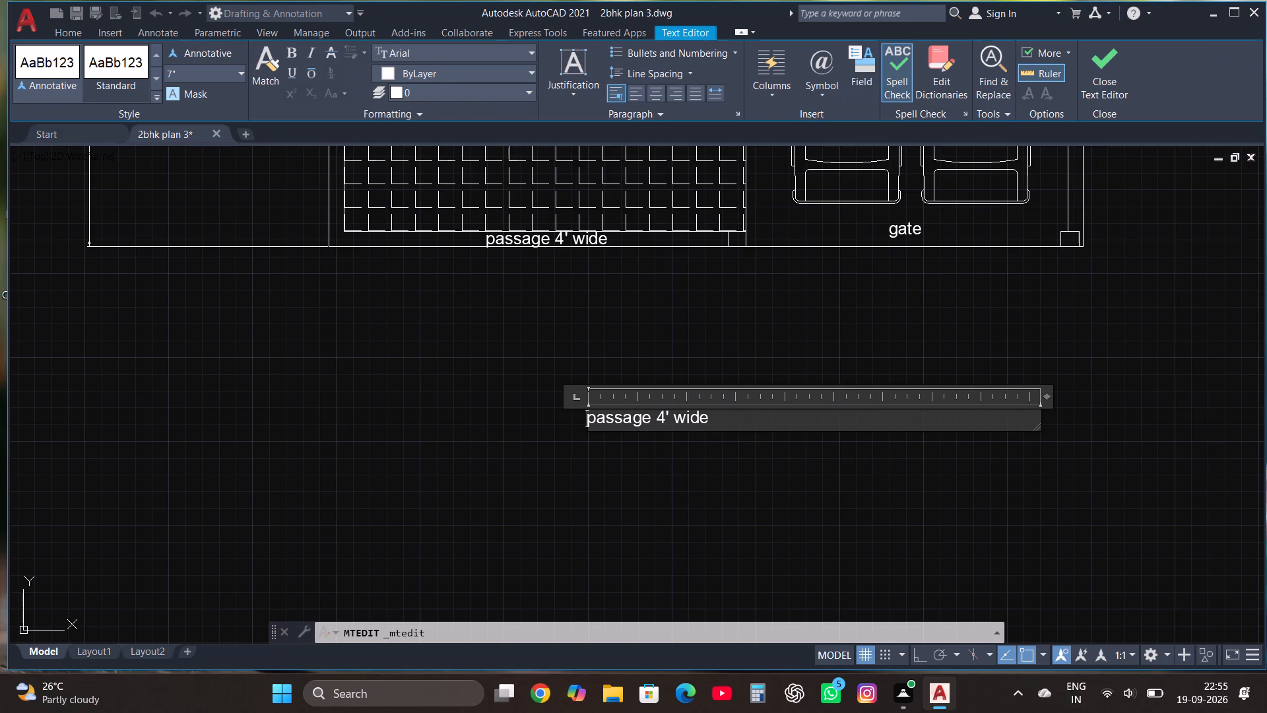
{"action": "left_click", "coordinate": [722, 414]}
{"action": "key", "text": "BackSpace"}
{"action": "key", "text": "BackSpace"}
{"action": "key", "text": "BackSpace"}
{"action": "key", "text": "BackSpace"}
{"action": "key", "text": "BackSpace"}
{"action": "key", "text": "BackSpace"}
{"action": "key", "text": "BackSpace"}
{"action": "key", "text": "BackSpace"}
{"action": "key", "text": "BackSpace"}
{"action": "key", "text": "BackSpace"}
{"action": "key", "text": "BackSpace"}
{"action": "key", "text": "BackSpace"}
{"action": "key", "text": "BackSpace"}
{"action": "key", "text": "BackSpace"}
{"action": "key", "text": "BackSpace"}
{"action": "key", "text": "BackSpace"}
{"action": "key", "text": "BackSpace"}
{"action": "key", "text": "BackSpace"}
{"action": "key", "text": "BackSpace"}
{"action": "key", "text": "BackSpace"}
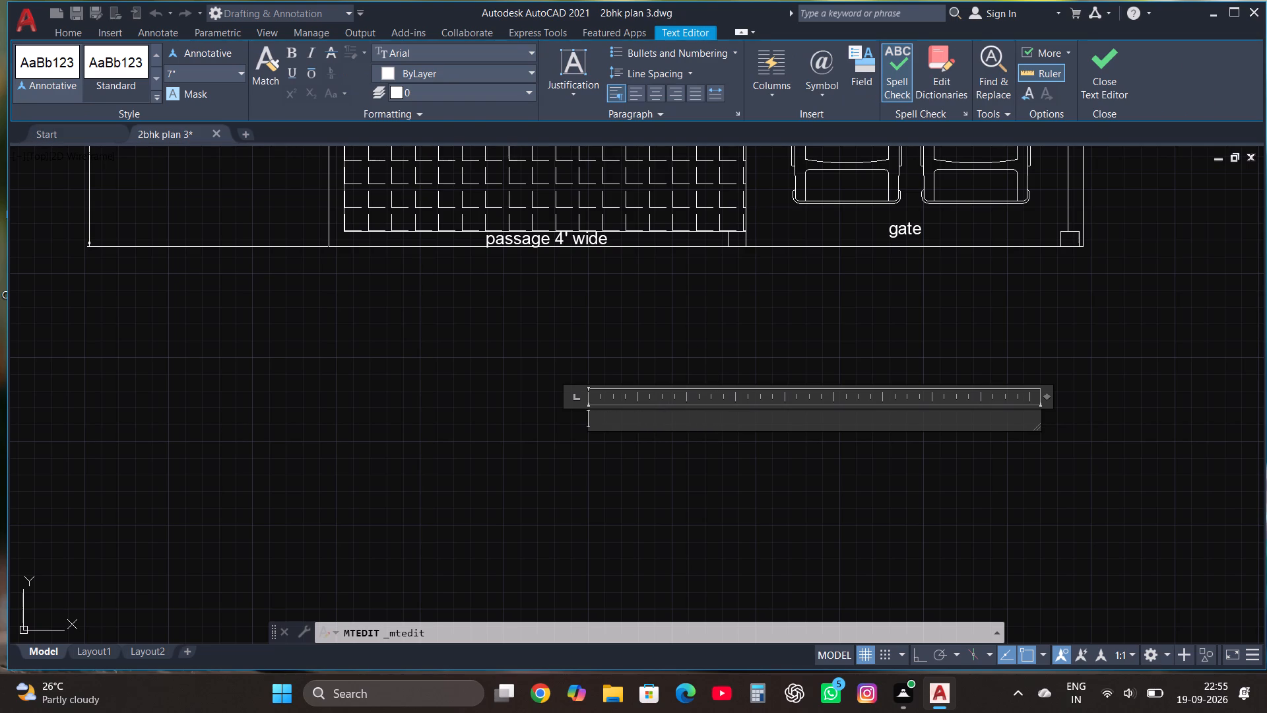
{"action": "type", "text": "2bhk"}
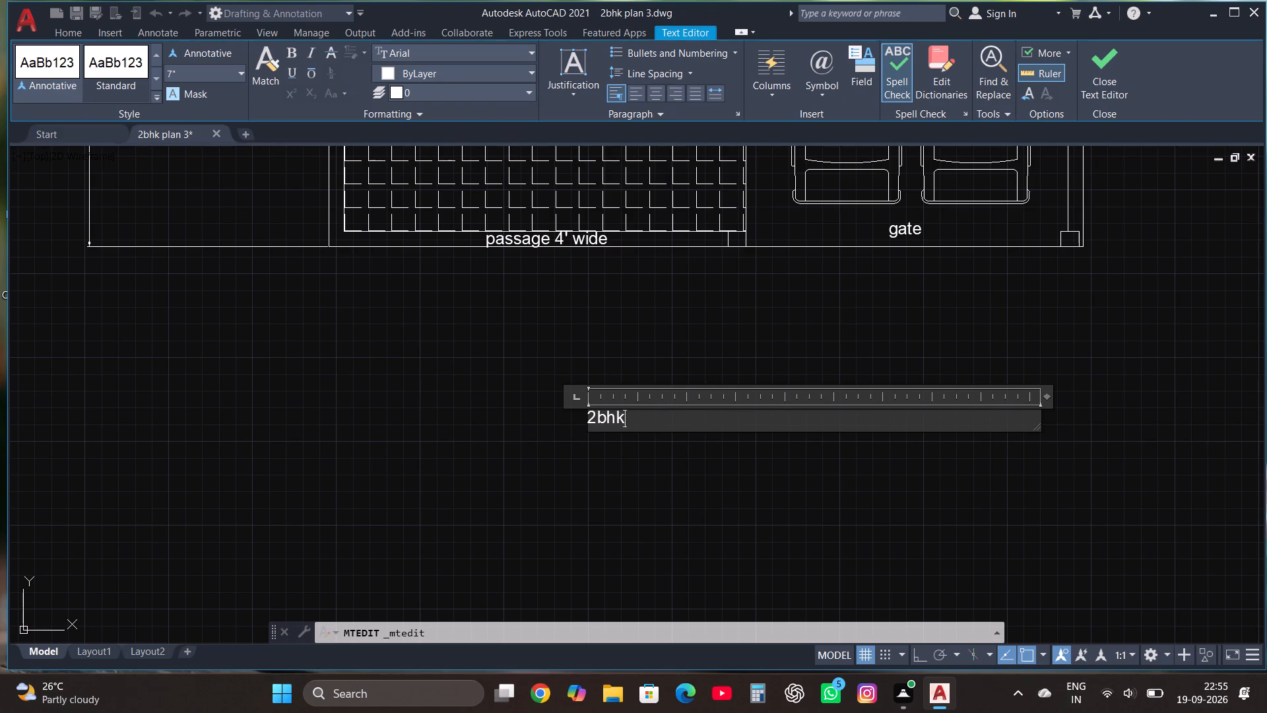
{"action": "key", "text": "space"}
{"action": "type", "text": "37'"}
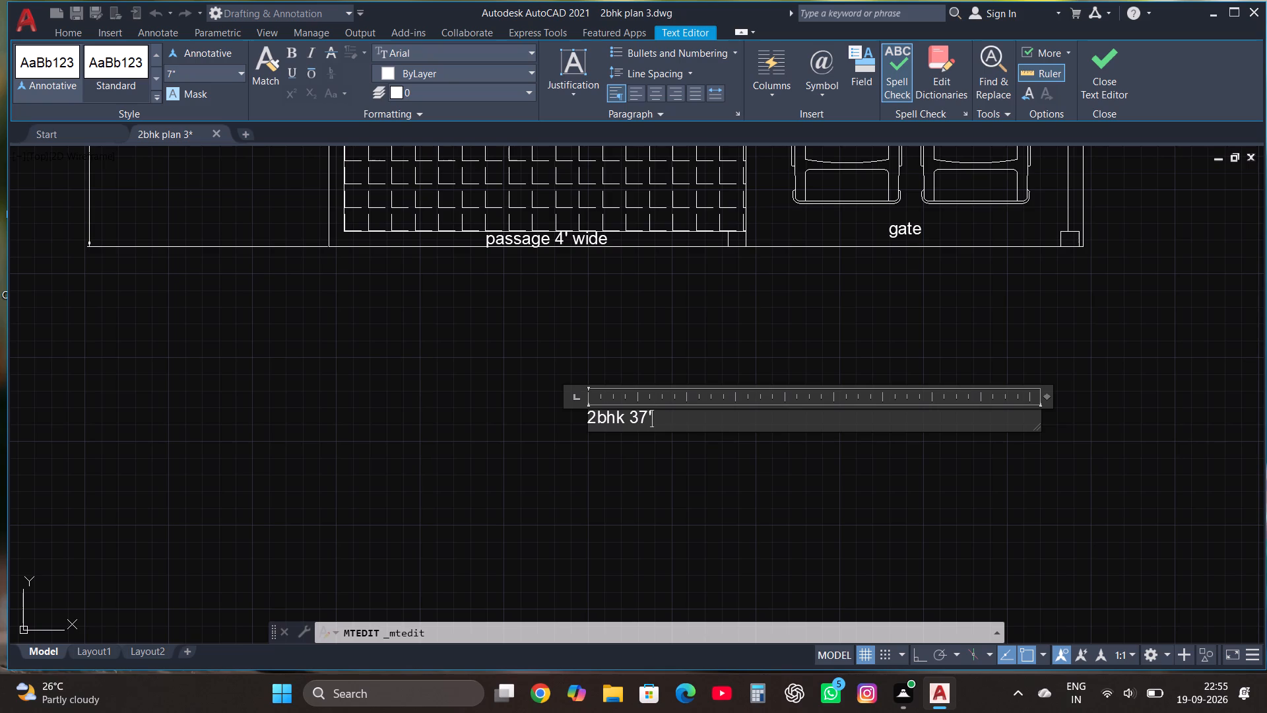
{"action": "type", "text": "6\"*"}
{"action": "type", "text": "60'"}
{"action": "left_click", "coordinate": [1093, 69]}
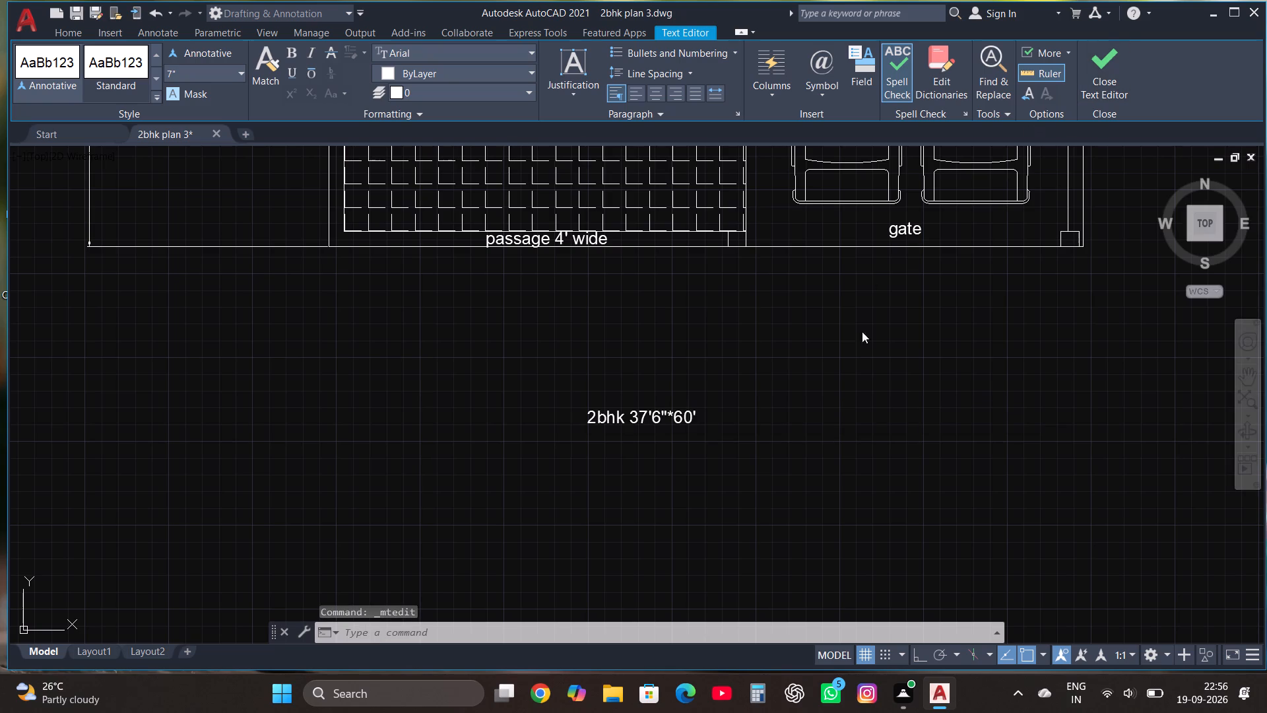
Scale up the 2bhk title freehand to about four times its size, so it spans most of the plan's width.
{"action": "left_click", "coordinate": [602, 413]}
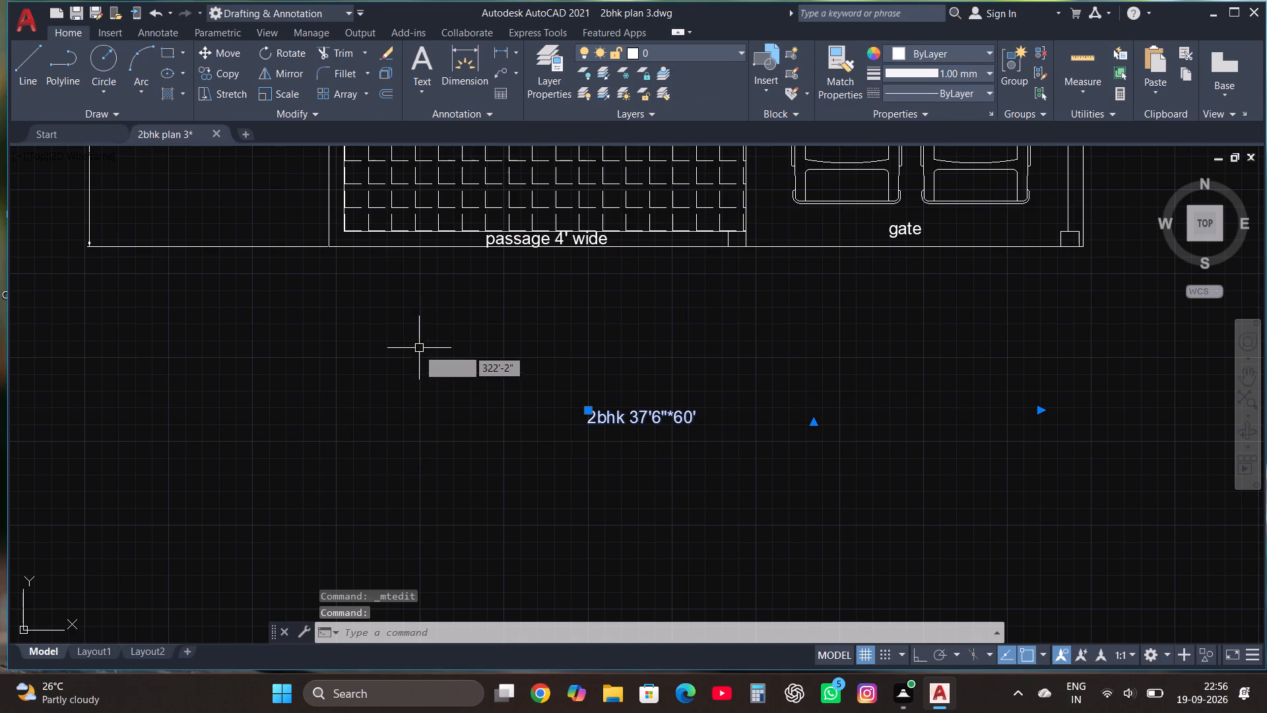
{"action": "left_click", "coordinate": [290, 93]}
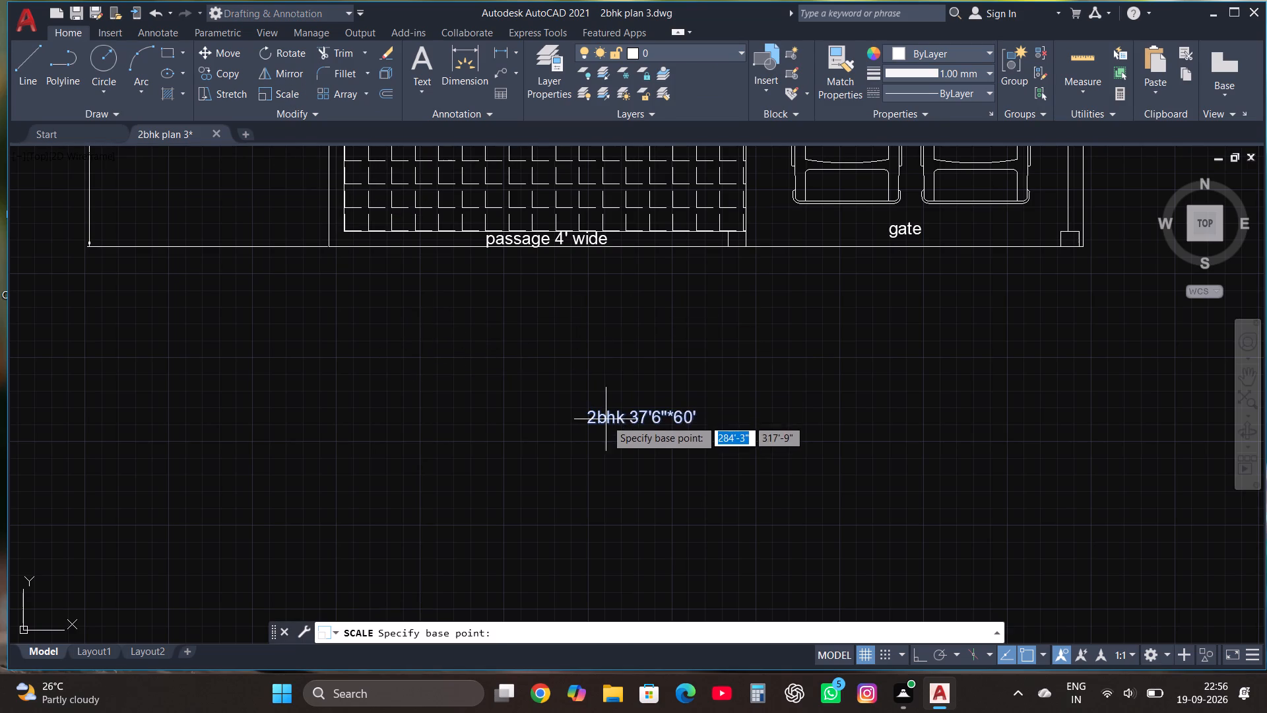
{"action": "left_click", "coordinate": [606, 419]}
{"action": "scroll", "coordinate": [358, 413], "scroll_direction": "down", "scroll_amount": 3}
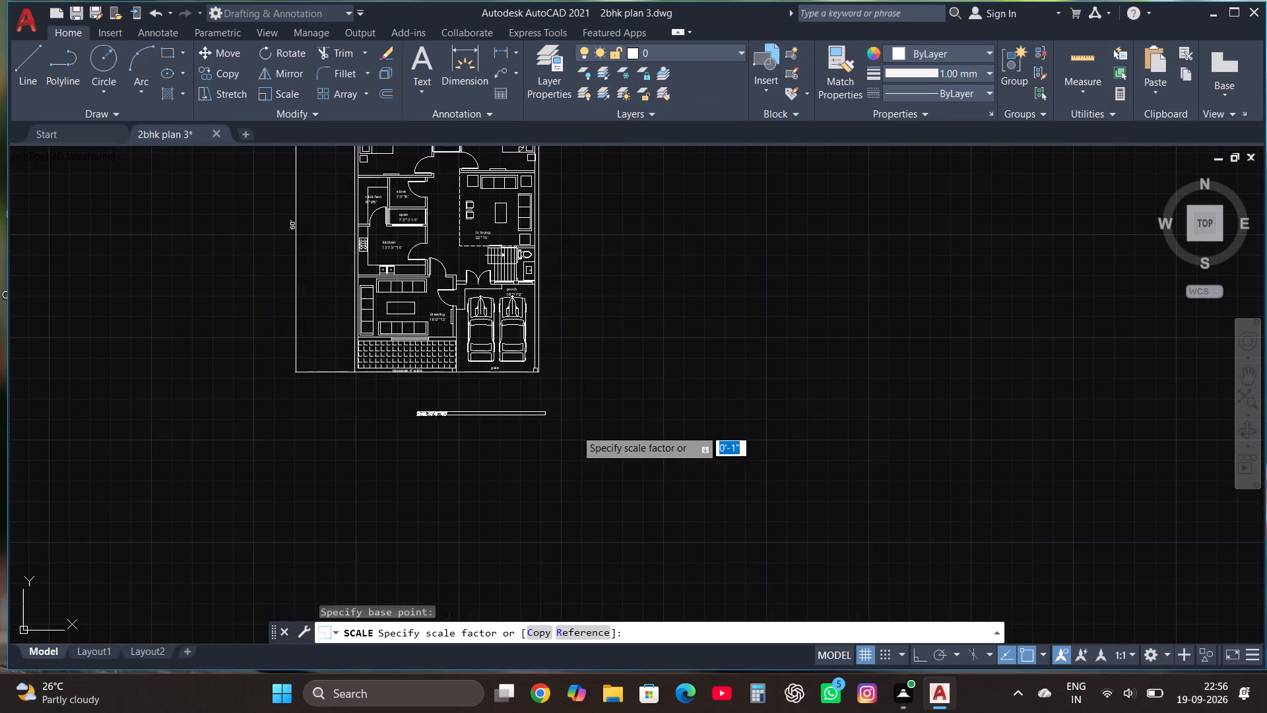
{"action": "left_click", "coordinate": [702, 442]}
{"action": "scroll", "coordinate": [538, 465], "scroll_direction": "down", "scroll_amount": 2}
{"action": "scroll", "coordinate": [478, 458], "scroll_direction": "up", "scroll_amount": 3}
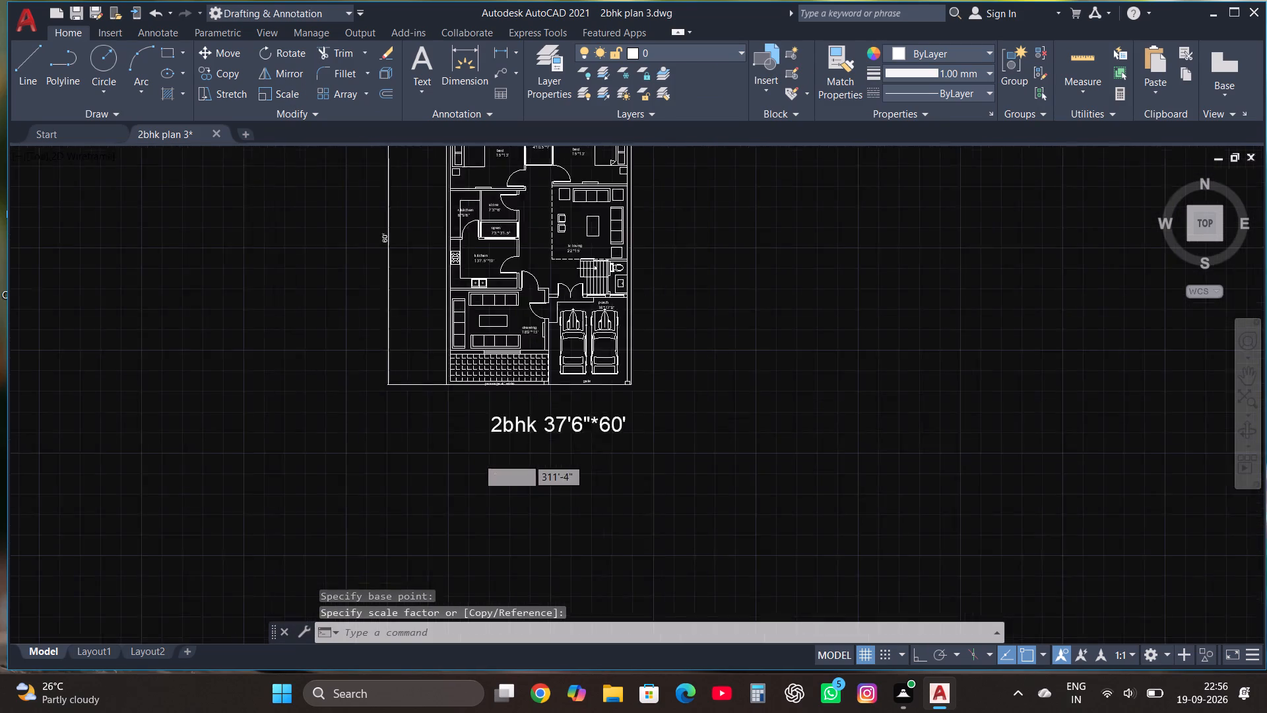
Move the enlarged 2bhk title slightly northwest so it sits centred just beneath the plan.
{"action": "left_click", "coordinate": [515, 406]}
{"action": "left_click", "coordinate": [224, 57]}
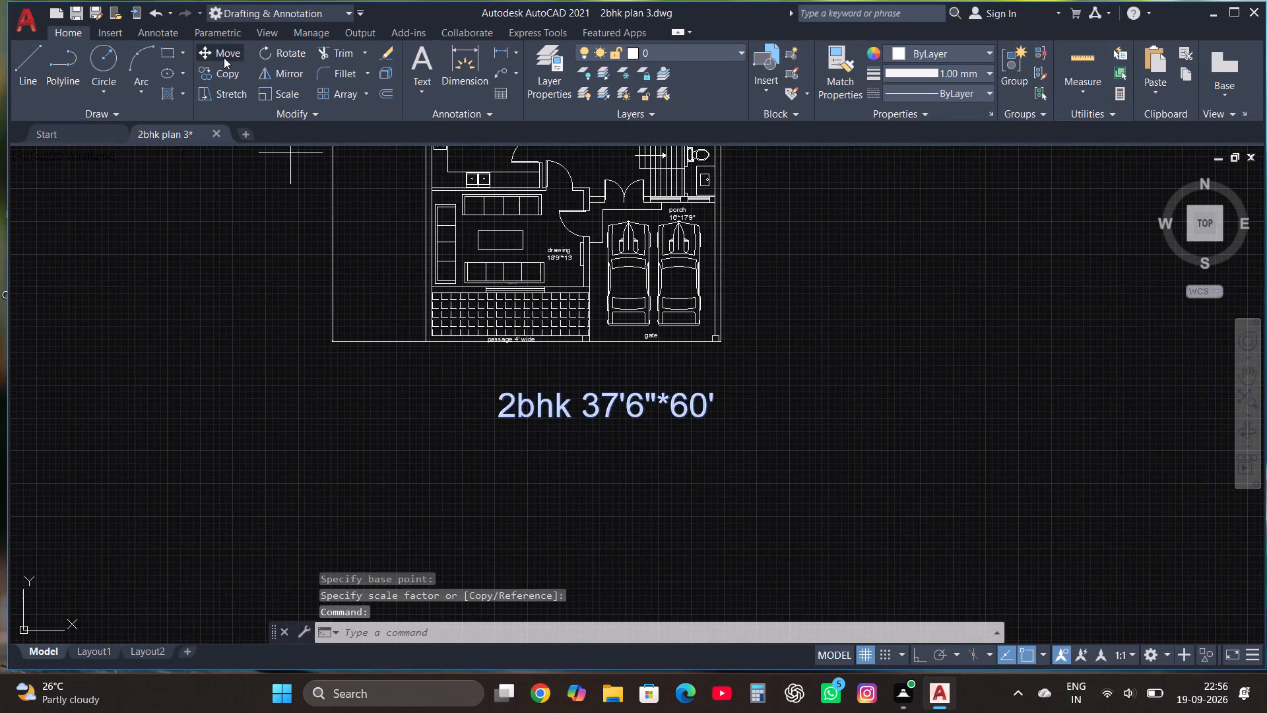
{"action": "left_click", "coordinate": [536, 401]}
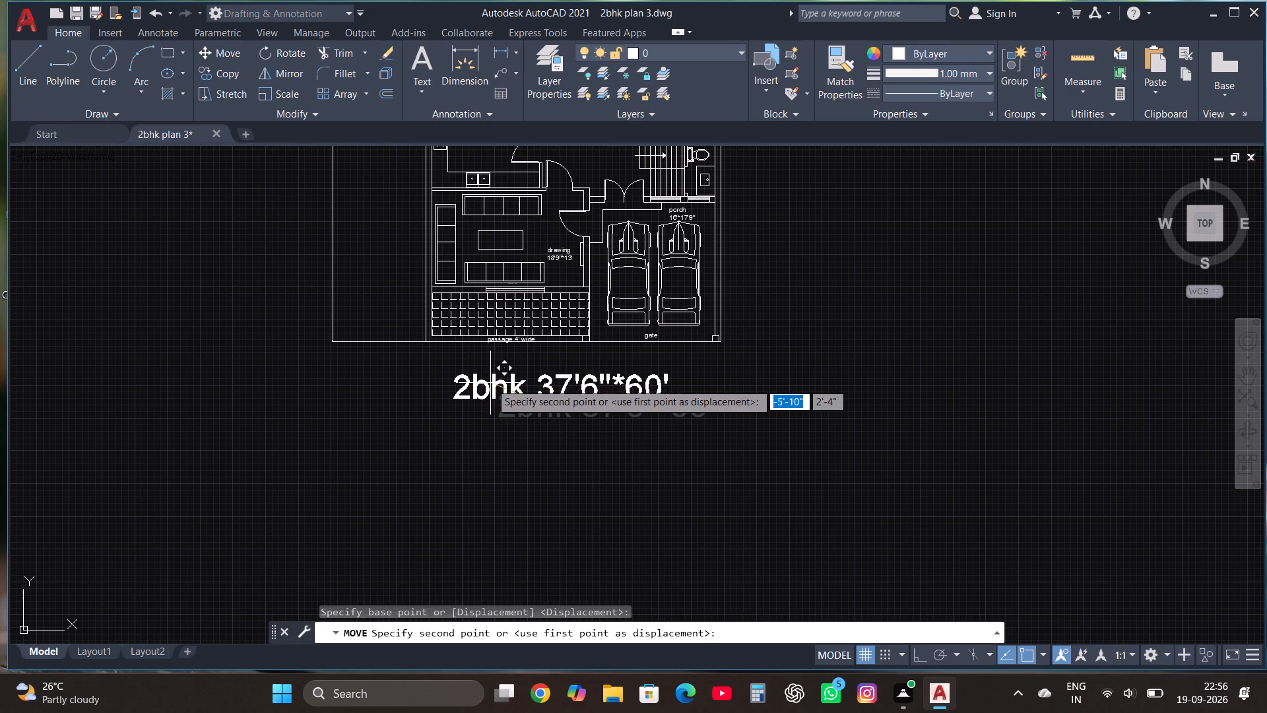
{"action": "left_click", "coordinate": [498, 383]}
{"action": "scroll", "coordinate": [496, 425], "scroll_direction": "down", "scroll_amount": 4}
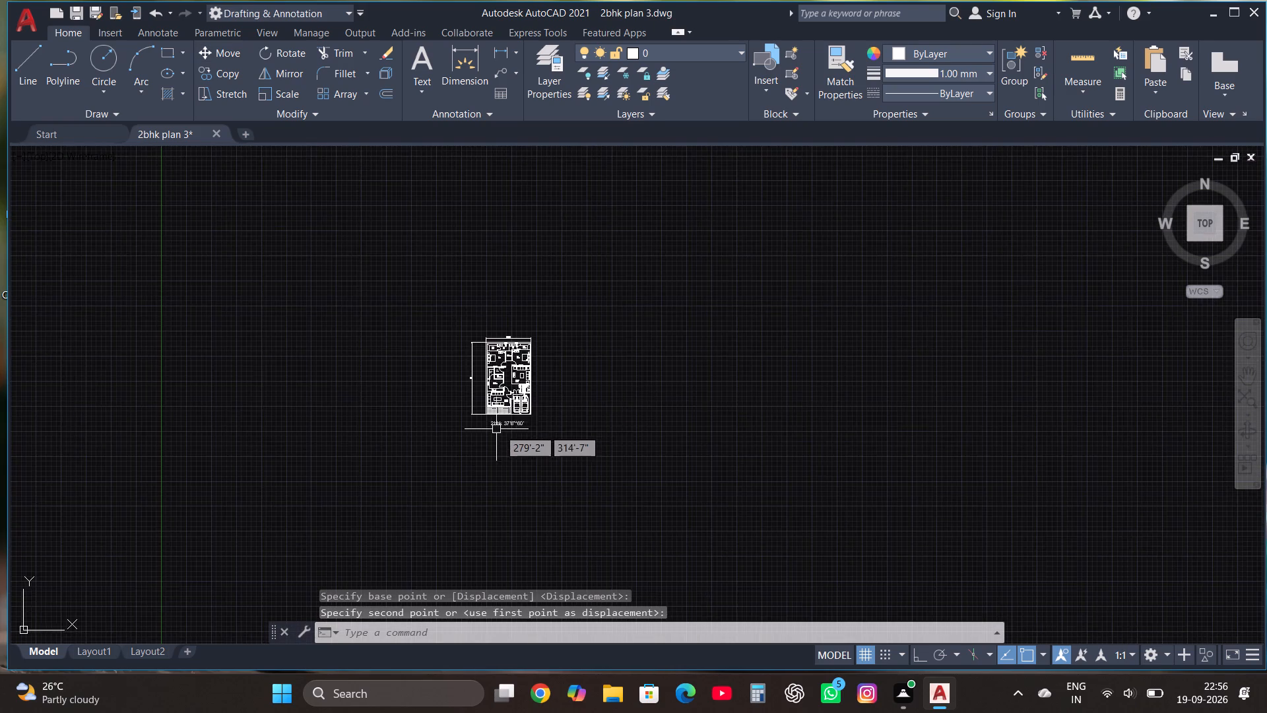
{"action": "scroll", "coordinate": [540, 407], "scroll_direction": "up", "scroll_amount": 4}
{"action": "scroll", "coordinate": [540, 407], "scroll_direction": "down", "scroll_amount": 1}
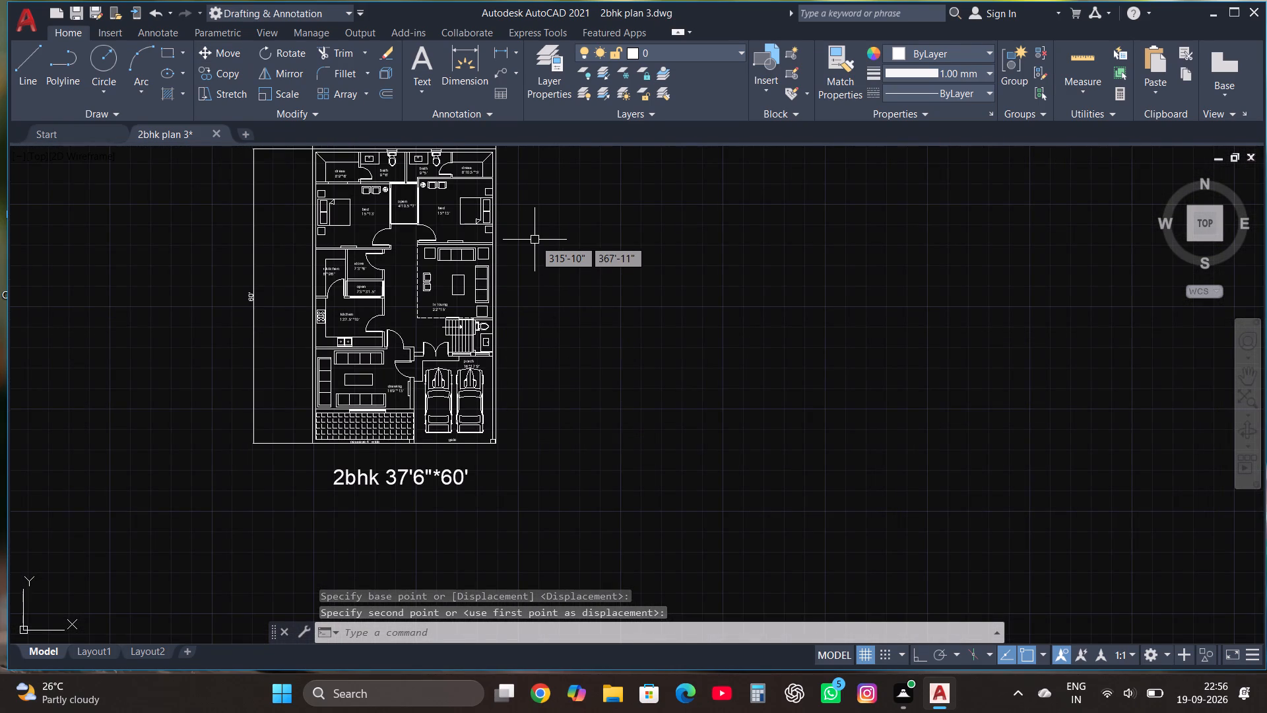
Turn off log file recording with the LOGFILEOFF command.
{"action": "type", "text": "log"}
{"action": "left_click", "coordinate": [593, 290]}
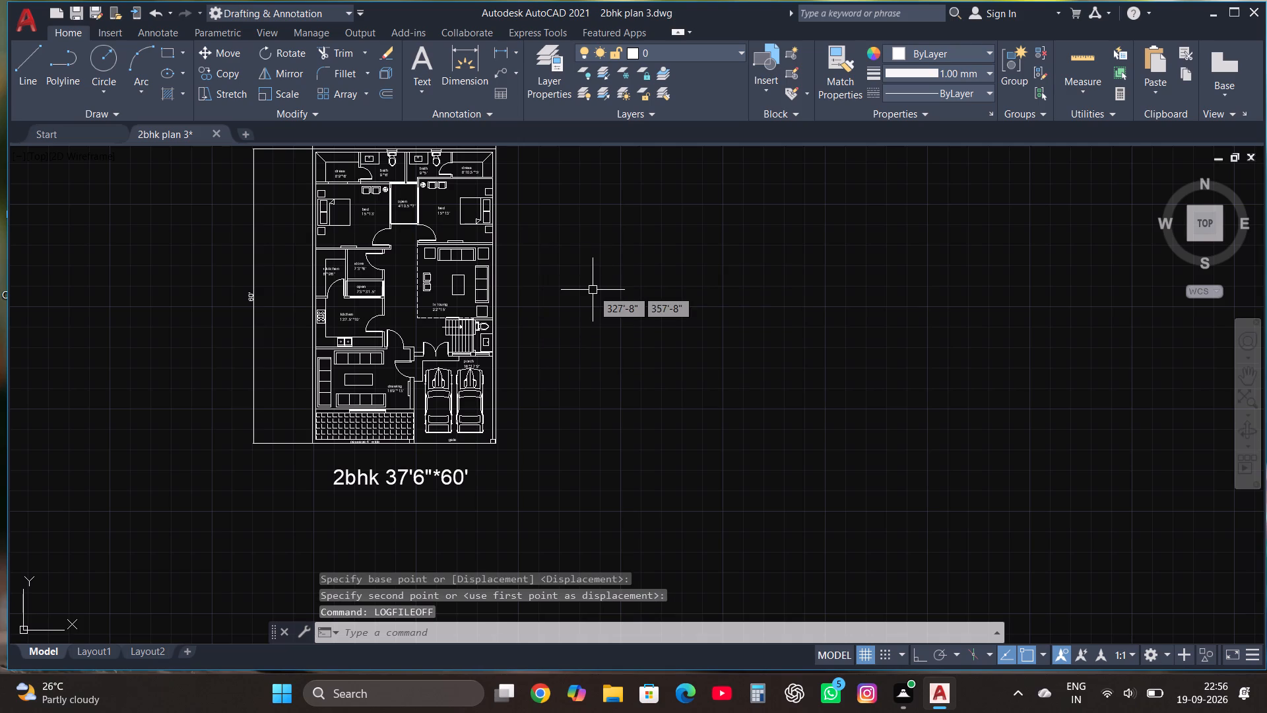
Save the drawing under its existing name.
{"action": "left_click", "coordinate": [22, 12]}
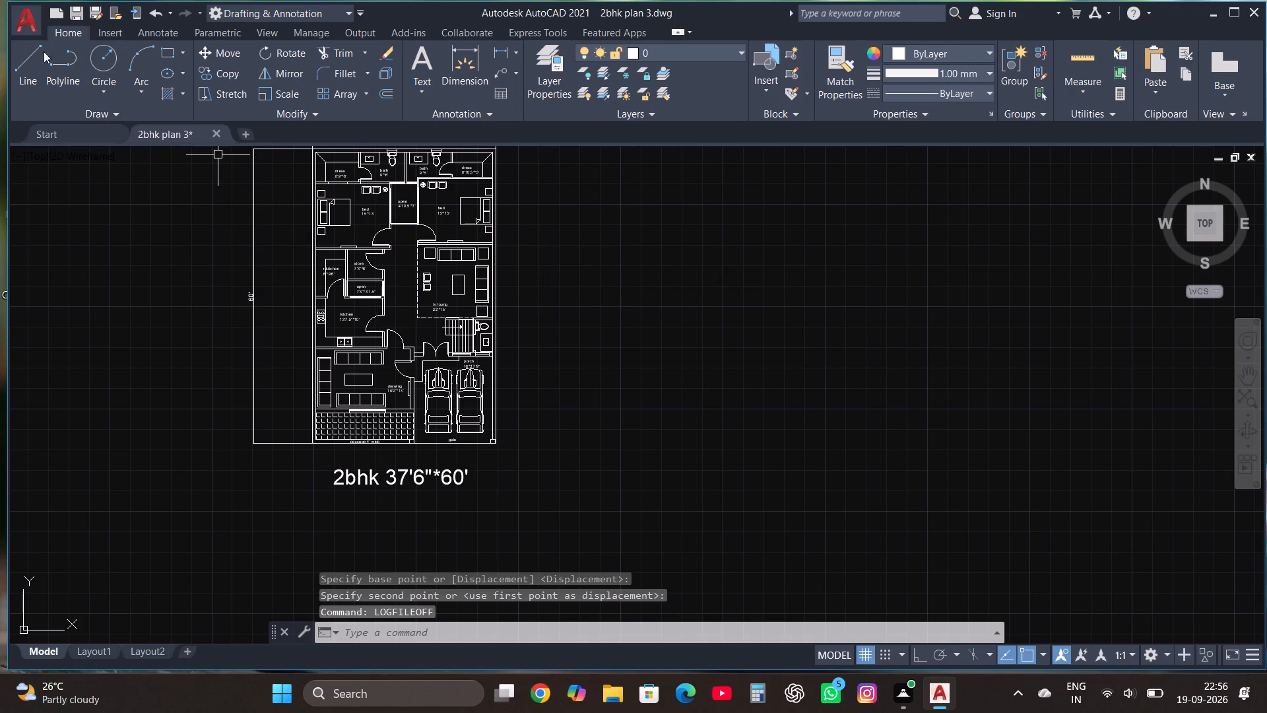
{"action": "left_click", "coordinate": [71, 193]}
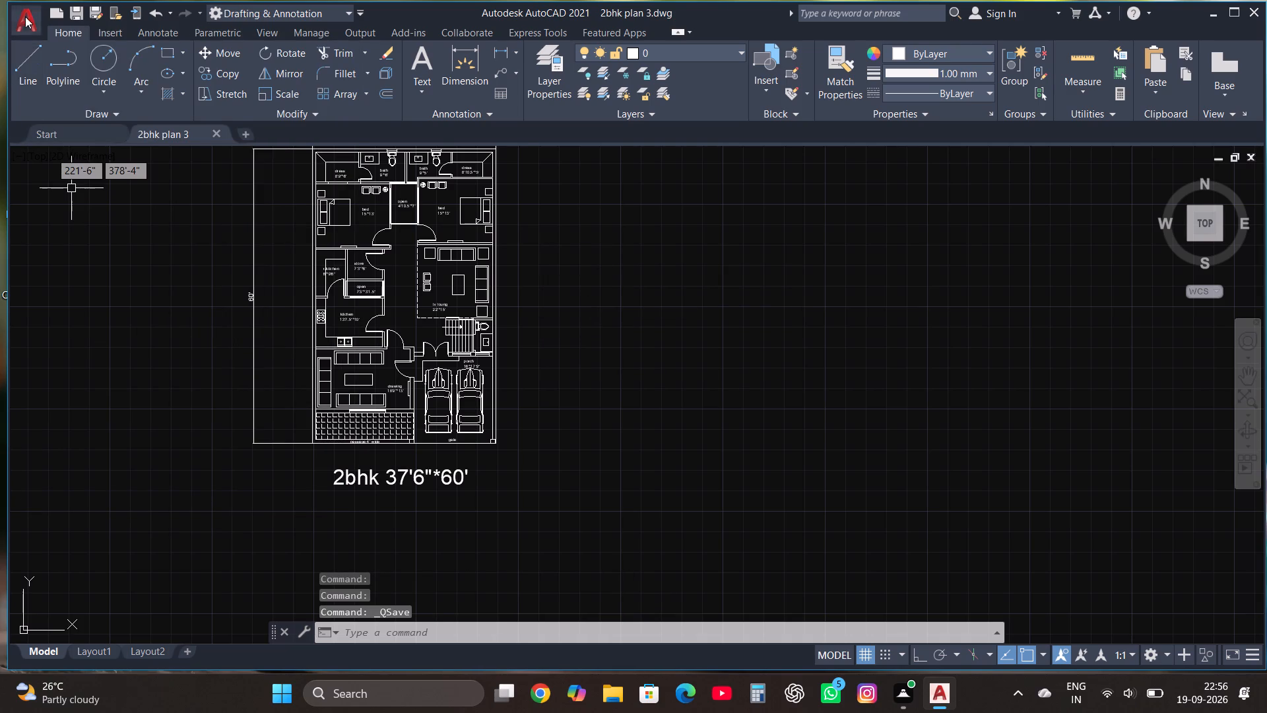
Save a copy of the drawing as "2bhk plan 3" in the Downloads folder, in AutoCAD 2018 Drawing format.
{"action": "left_click", "coordinate": [25, 17]}
{"action": "left_click", "coordinate": [56, 221]}
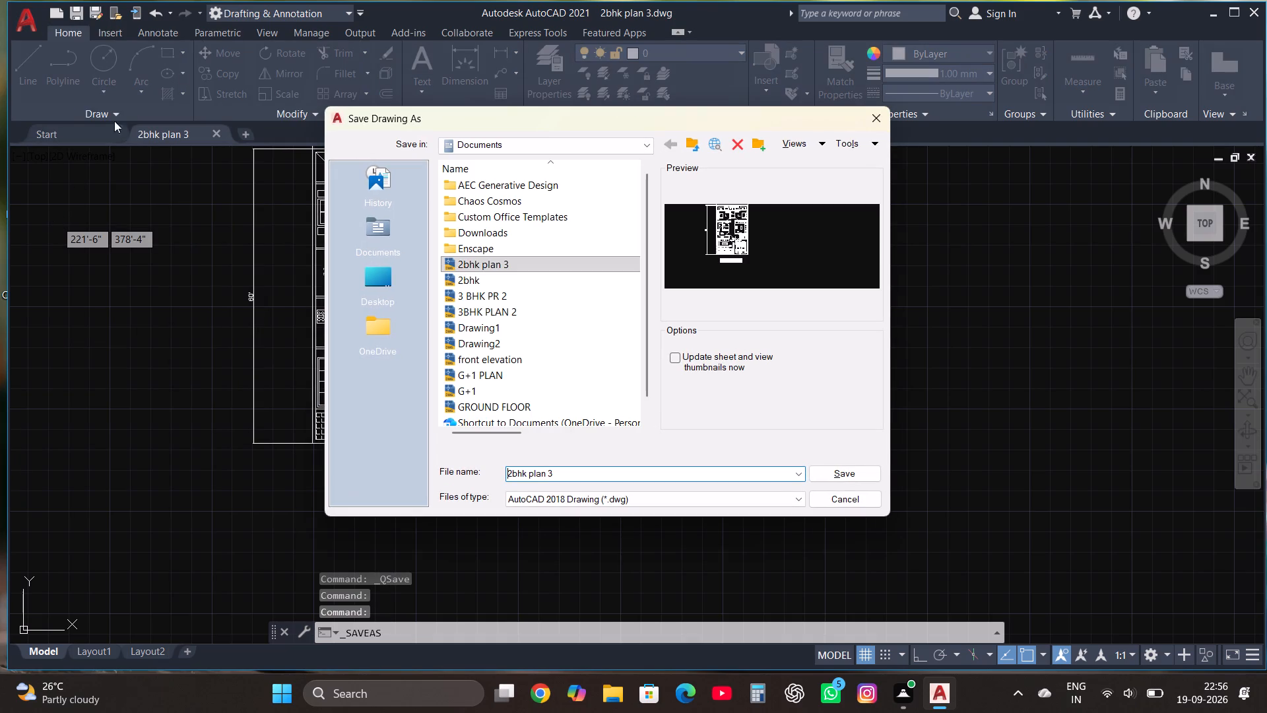
{"action": "left_click", "coordinate": [492, 147]}
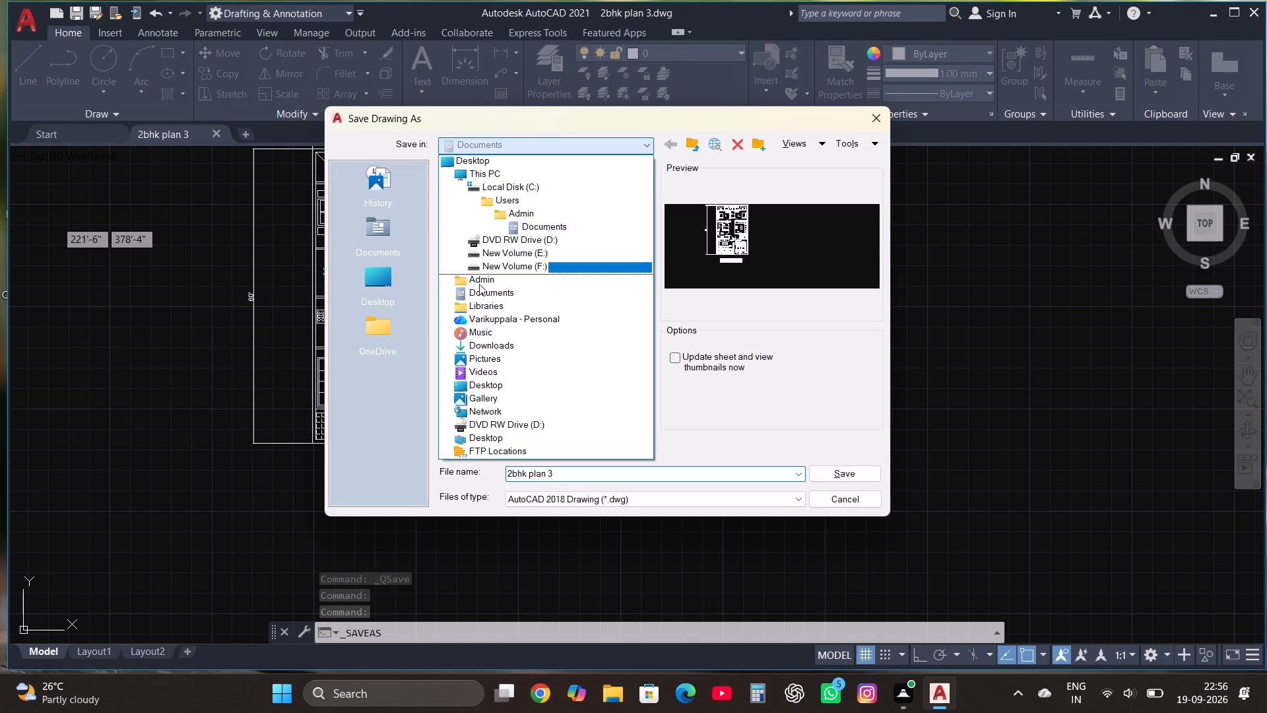
{"action": "left_click", "coordinate": [493, 348]}
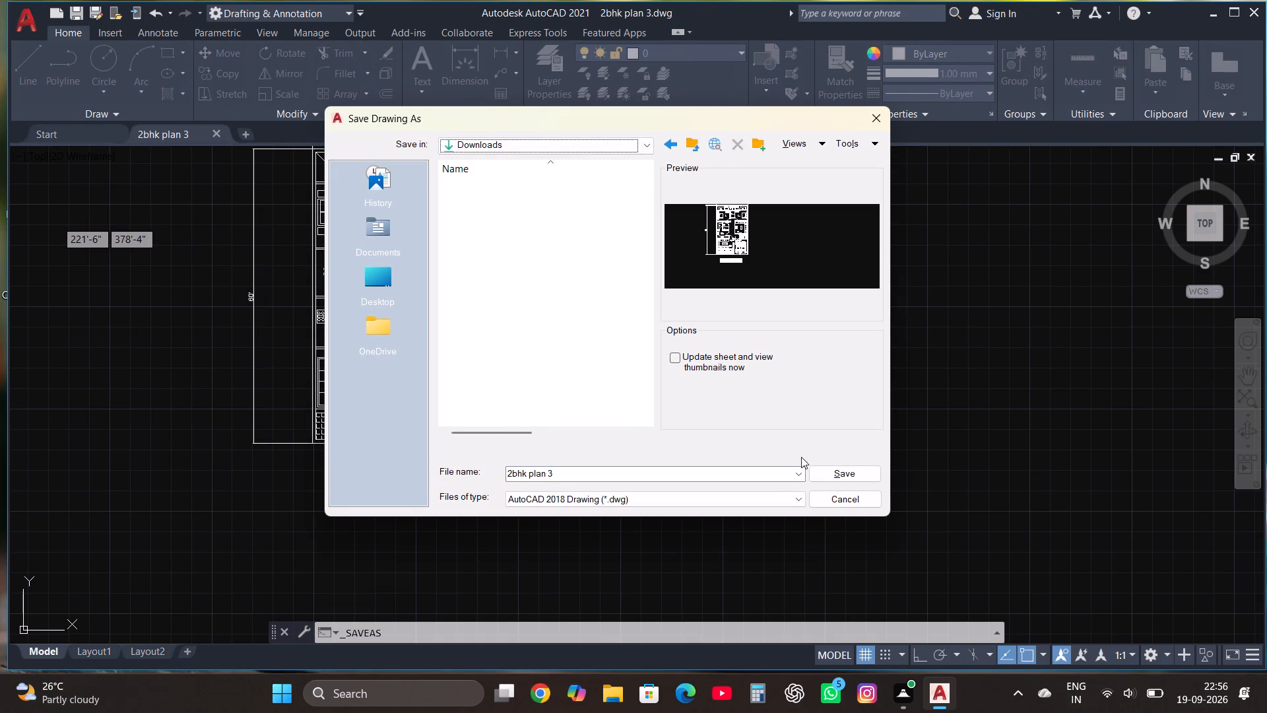
{"action": "left_click", "coordinate": [820, 476]}
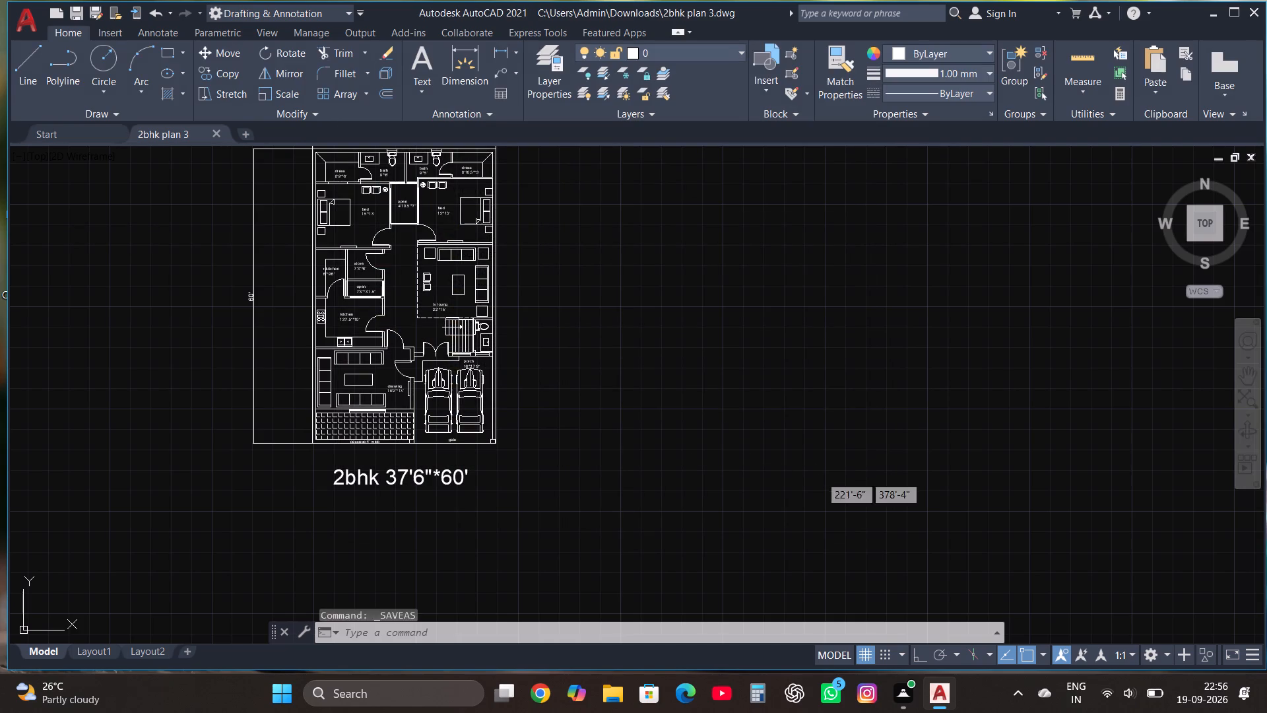
Set the plot's page setup to <Previous plot> and apply it to the layout.
{"action": "left_click", "coordinate": [21, 28]}
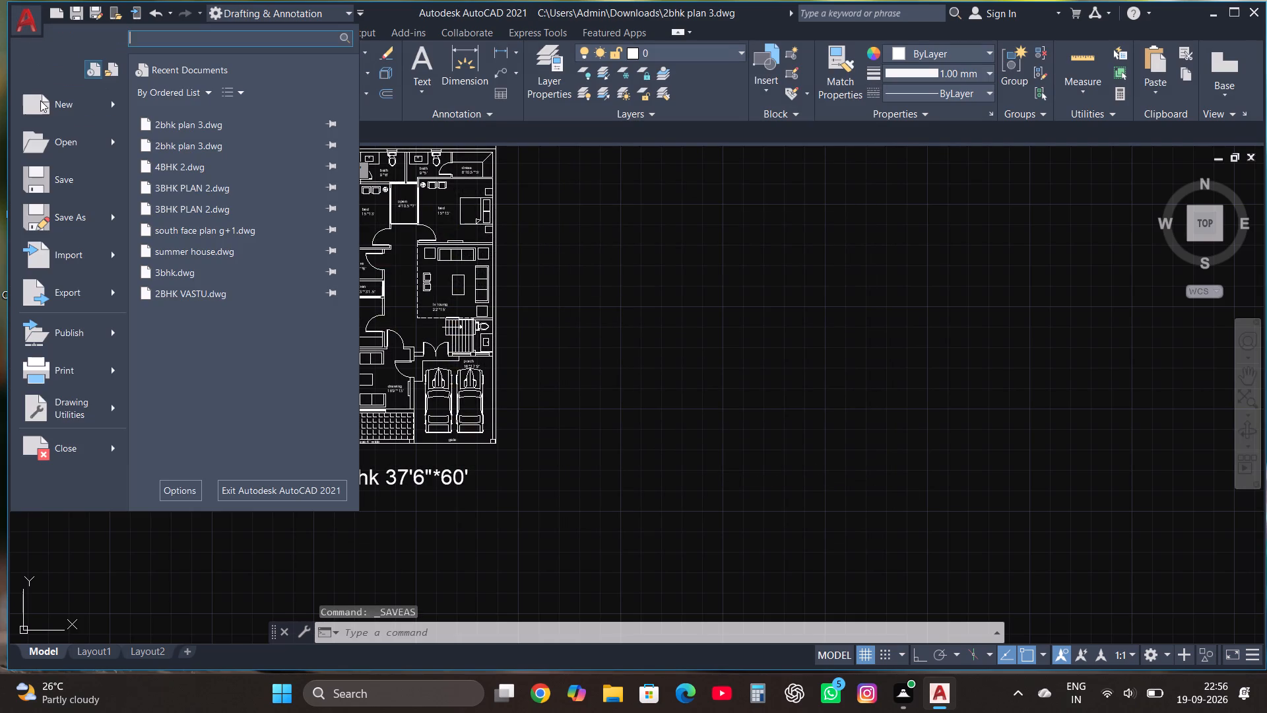
{"action": "left_click", "coordinate": [53, 376]}
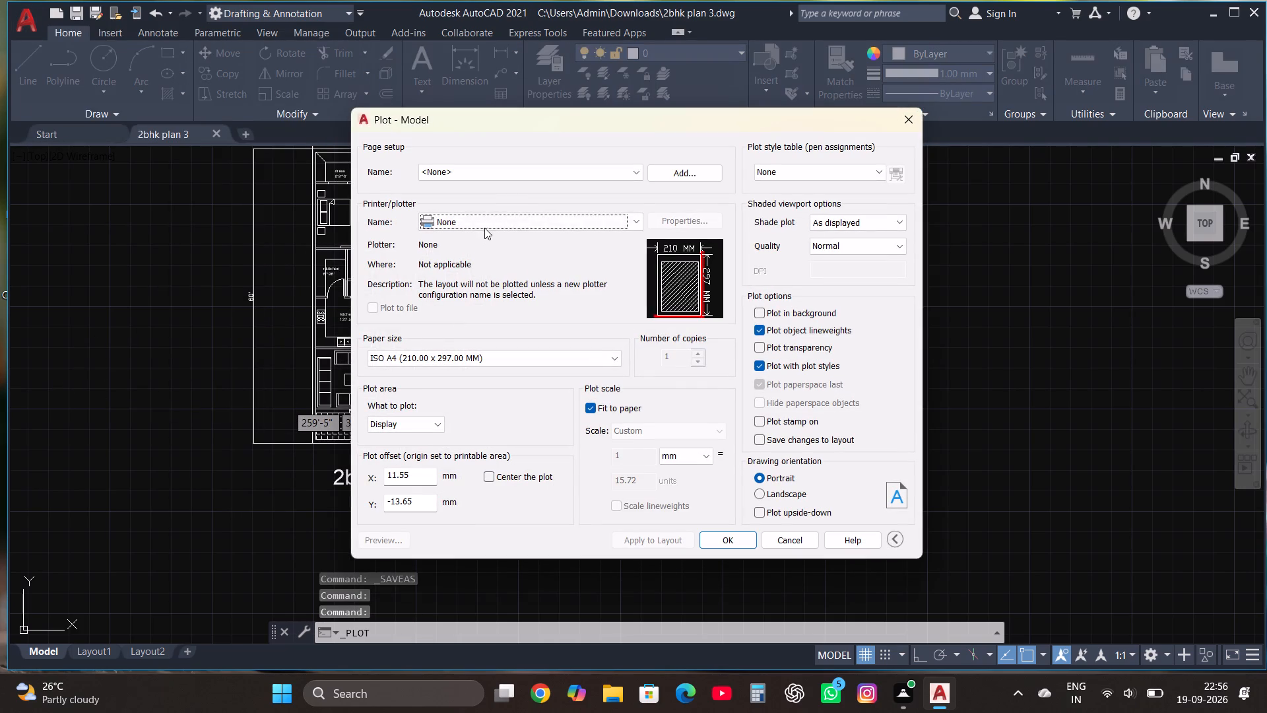
{"action": "left_click", "coordinate": [494, 175]}
{"action": "left_click", "coordinate": [476, 199]}
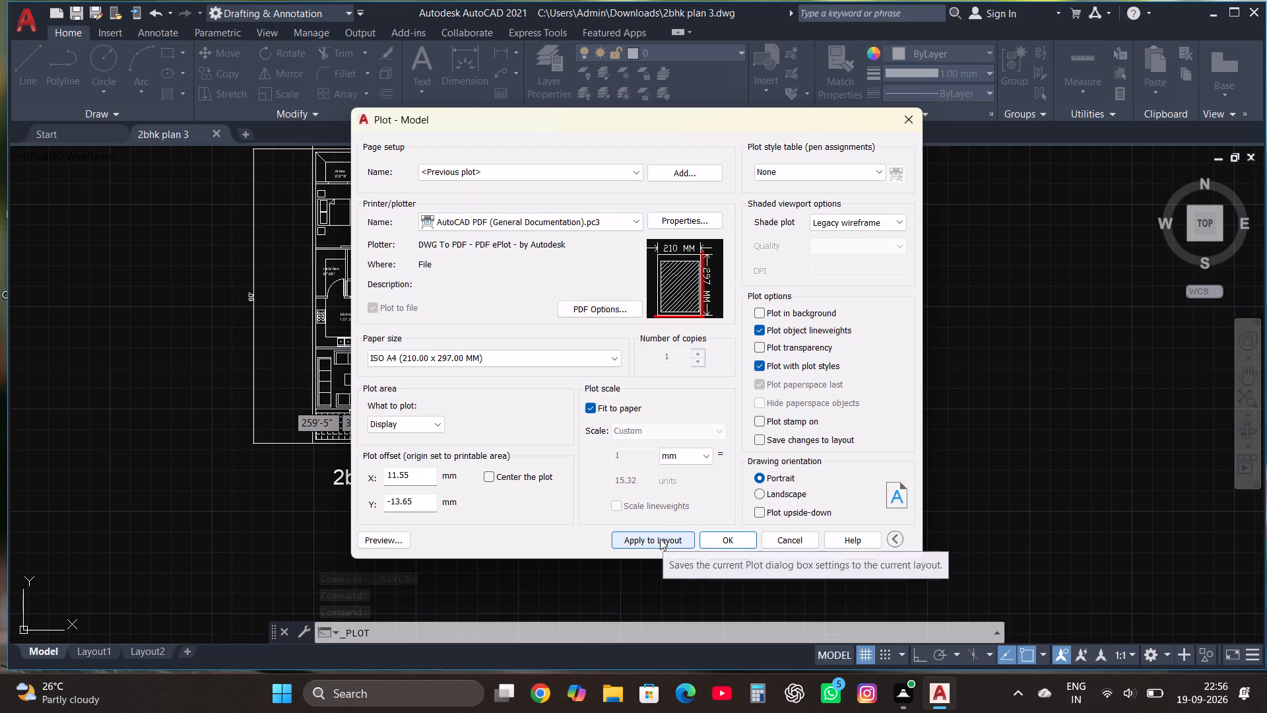
{"action": "left_click", "coordinate": [660, 539]}
Plot the drawing to "2bhk plan 3-Model.pdf" in the Downloads folder and close the PDF once it opens.
{"action": "left_click", "coordinate": [717, 541]}
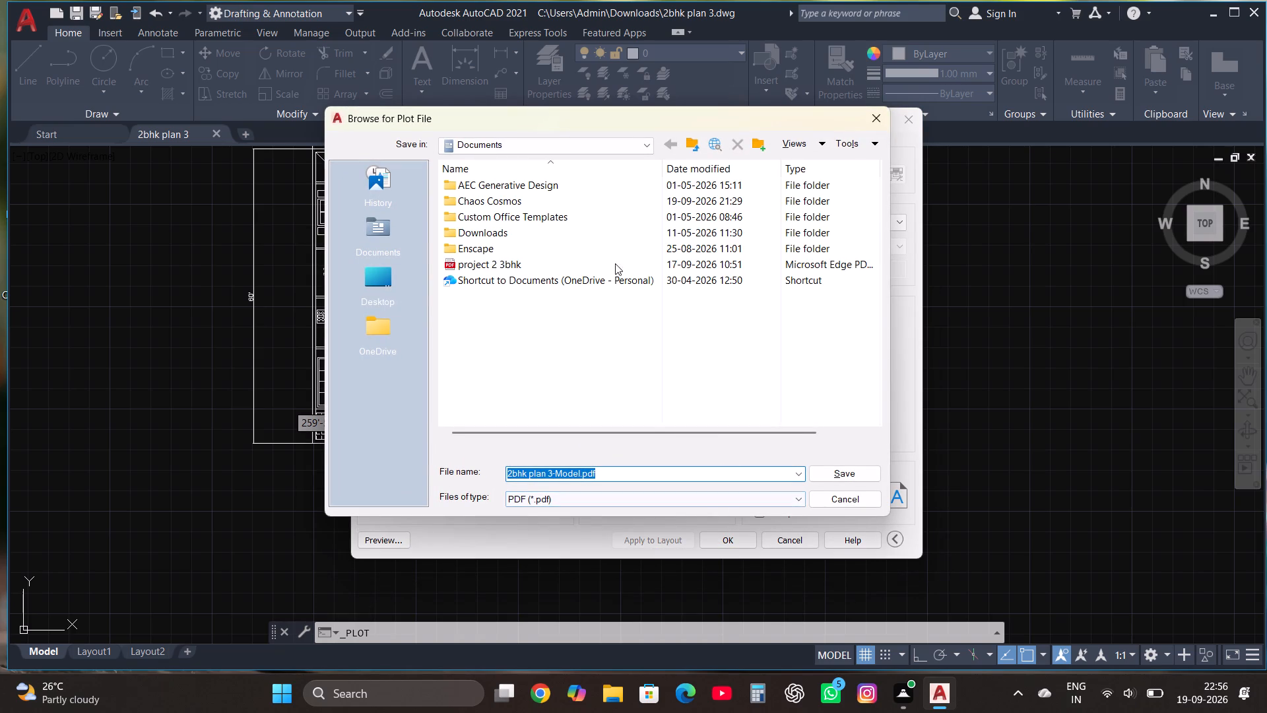
{"action": "left_click", "coordinate": [615, 146]}
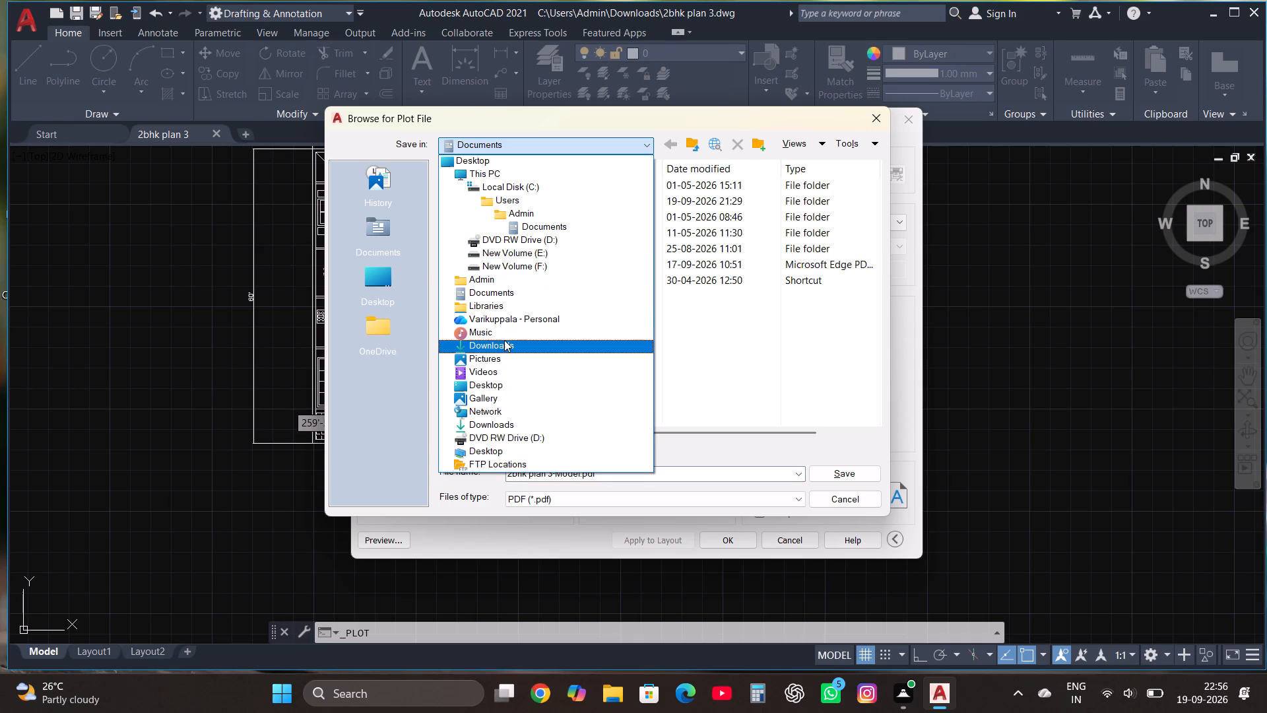
{"action": "left_click", "coordinate": [504, 340]}
{"action": "left_click", "coordinate": [827, 471]}
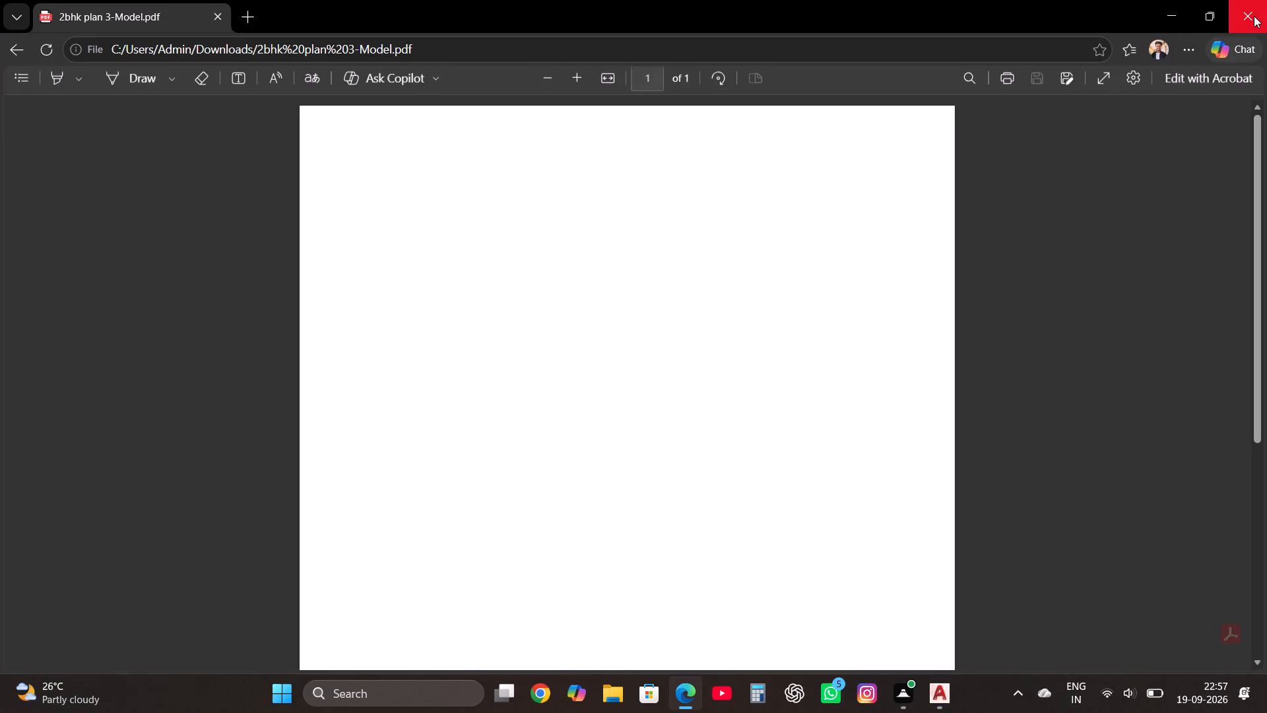
{"action": "left_click", "coordinate": [1254, 16]}
Export the drawing in DWF format as "2bhk plan 3.dwf" to the Downloads folder.
{"action": "left_click", "coordinate": [20, 24]}
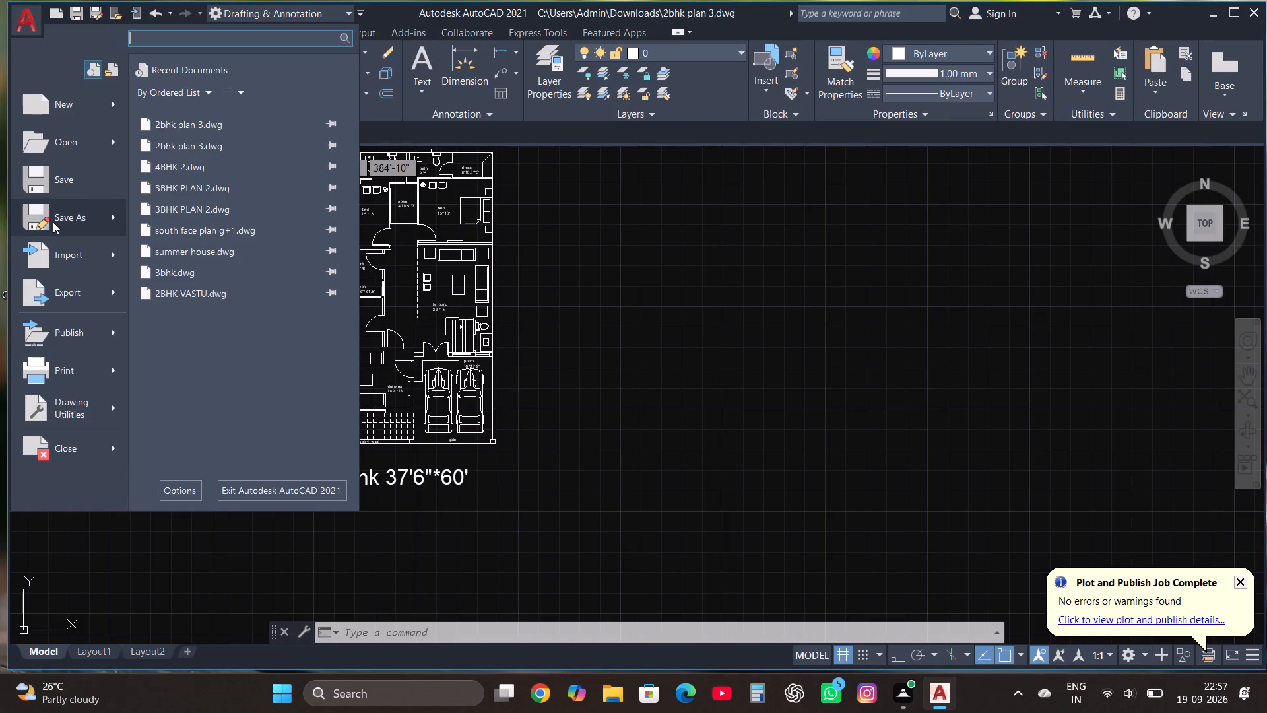
{"action": "left_click", "coordinate": [65, 292]}
{"action": "left_click", "coordinate": [224, 130]}
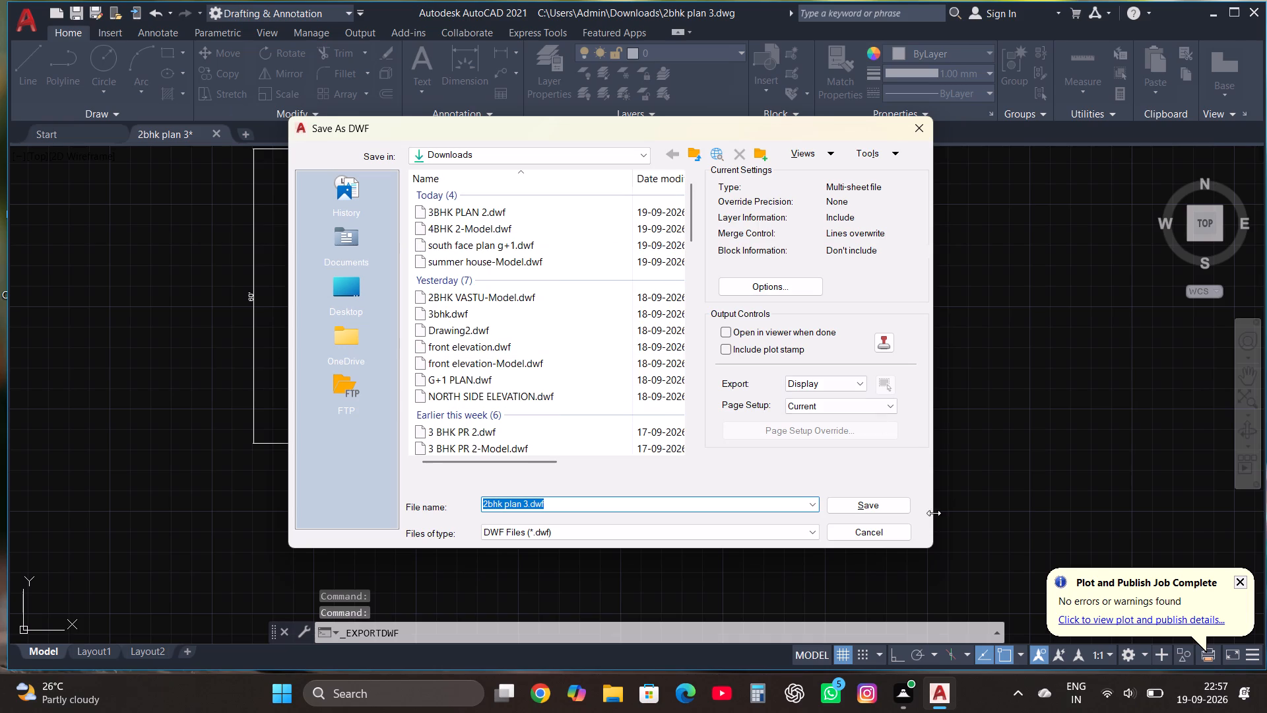
{"action": "left_click", "coordinate": [884, 505]}
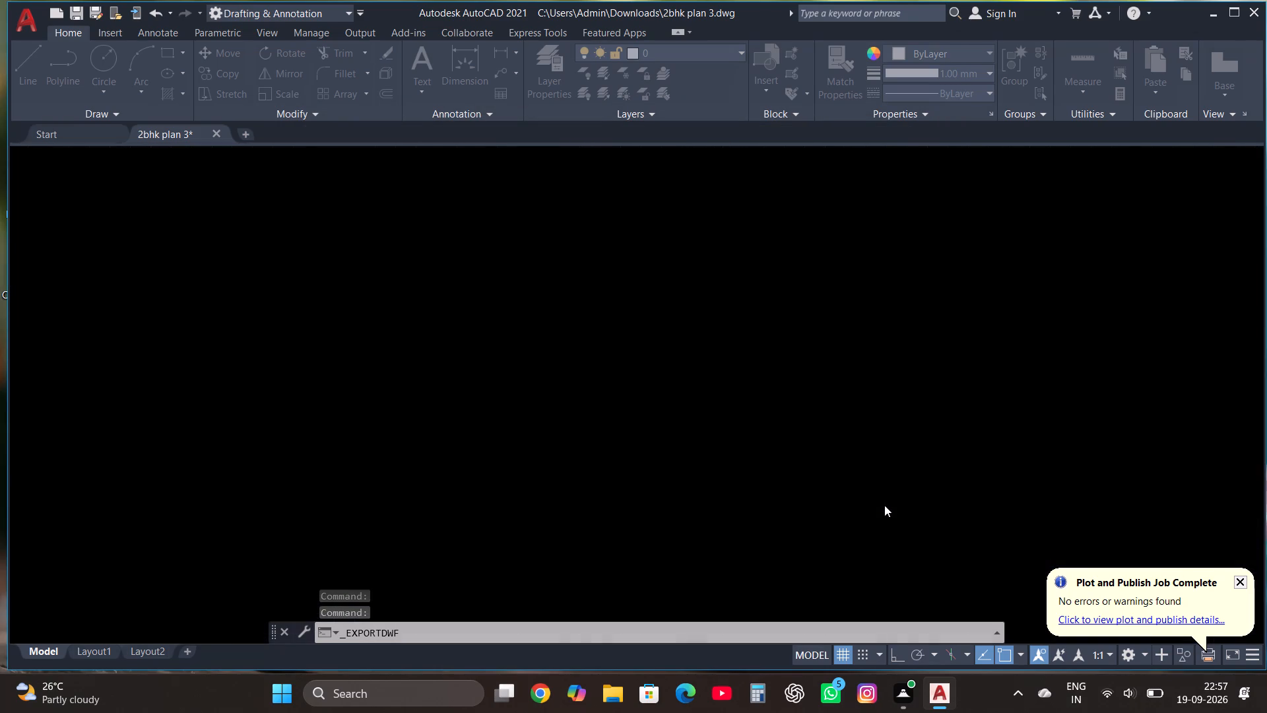